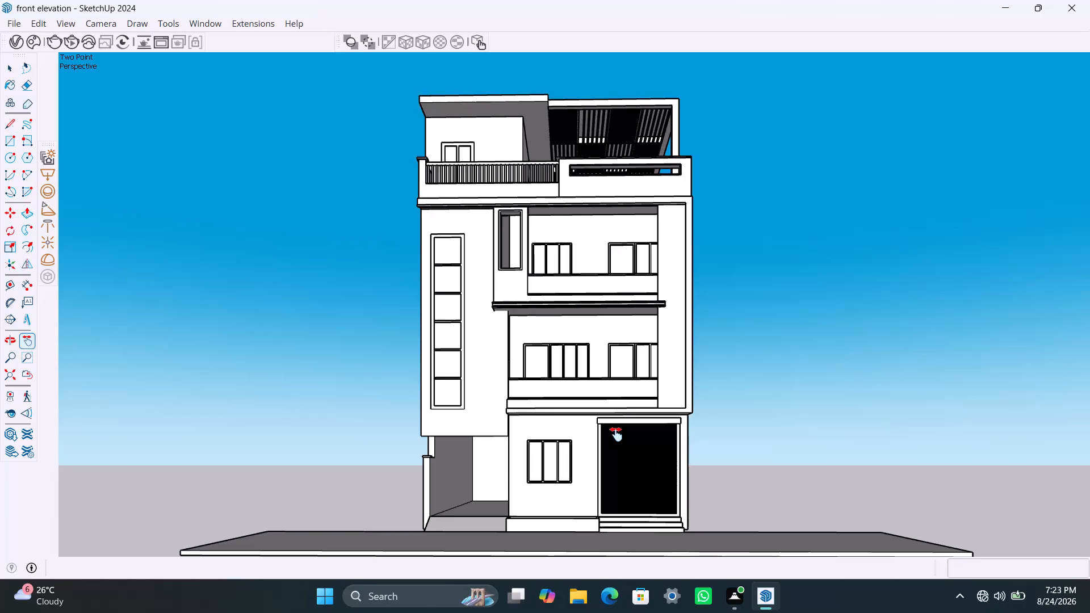
# Save the front elevation model.
pyautogui.hotkey('ctrl', 's')
pyautogui.hotkey('ctrl', 's')
pyautogui.hotkey('ctrl', 's')
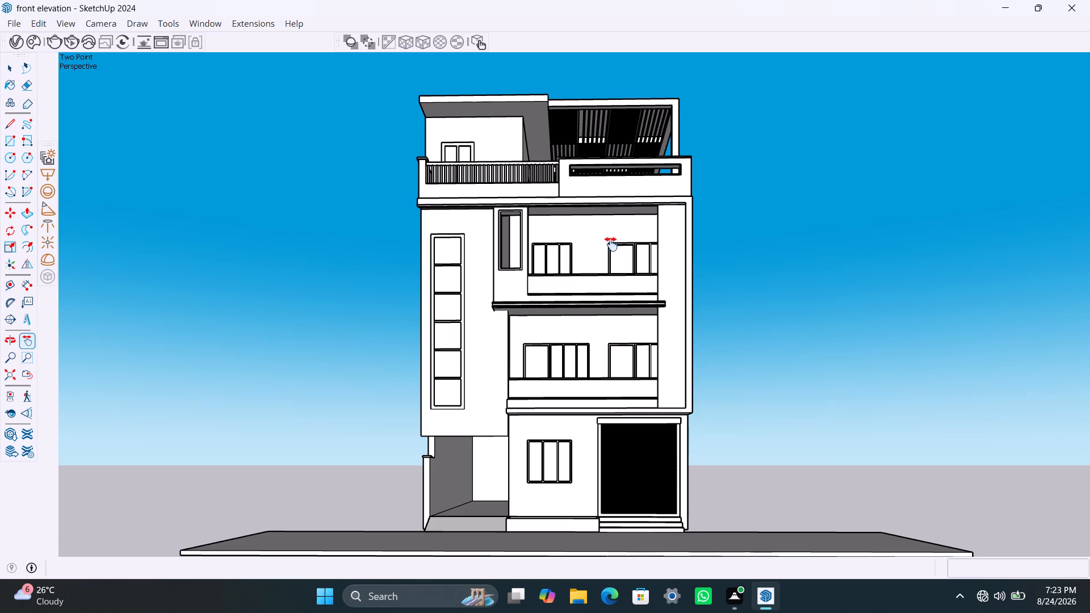
# Draw a rectangle filling the long horizontal opening in the top-floor terrace parapet, from corner to opposite corner inside its frame.
pyautogui.moveTo(670, 206); pyautogui.dragTo(655, 383, button='middle')
pyautogui.scroll(4, 567, 236)
pyautogui.scroll(4, 582, 192)
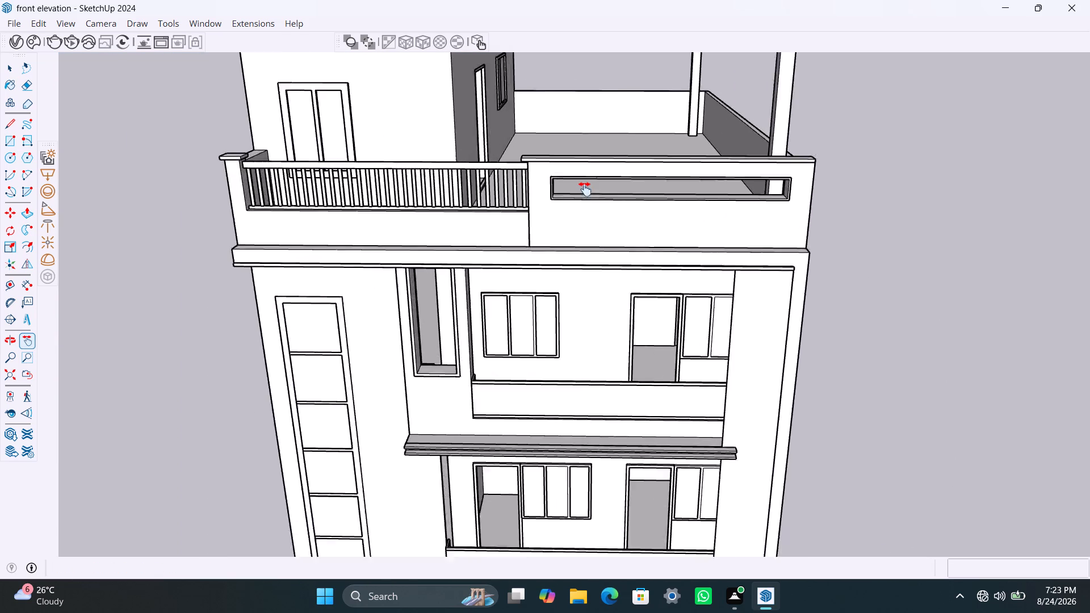
pyautogui.scroll(6, 585, 189)
pyautogui.press('space')
pyautogui.scroll(-4, 530, 221)
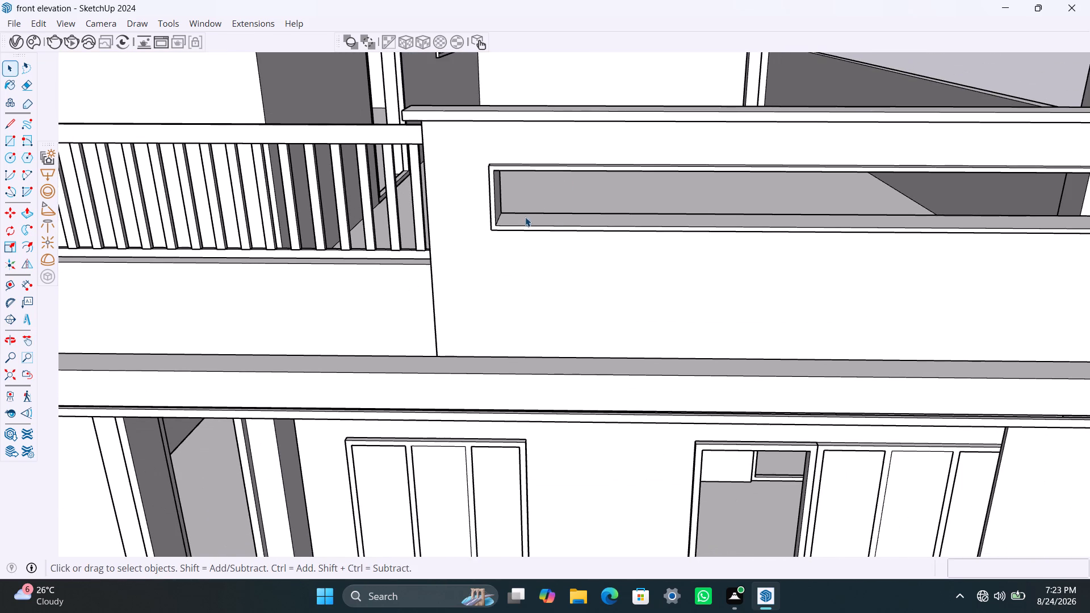
pyautogui.press('r')
pyautogui.click(494, 171)
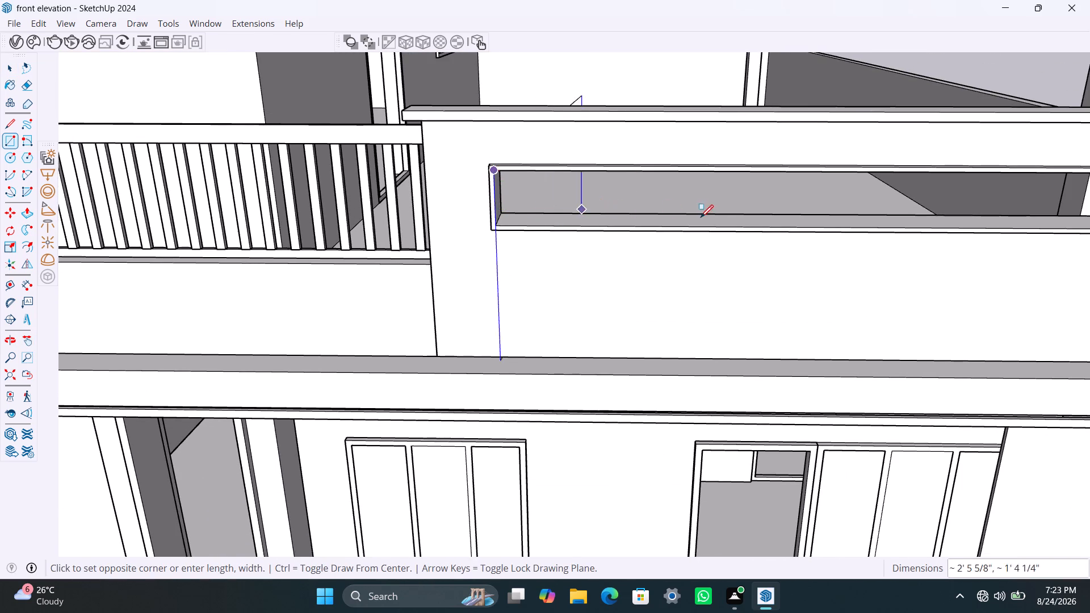
pyautogui.scroll(-1, 744, 224)
pyautogui.moveTo(747, 225); pyautogui.dragTo(417, 204, button='middle')
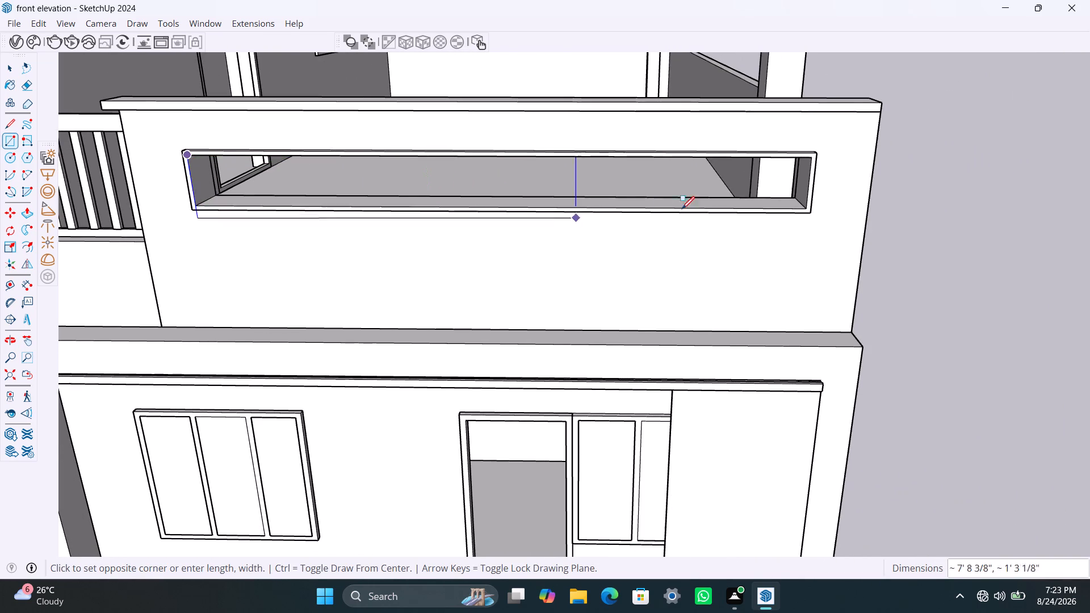
pyautogui.click(805, 204)
pyautogui.press('space')
# Make the new parapet opening face and its bounding edges into a group.
pyautogui.doubleClick(760, 193)
pyautogui.rightClick(758, 193)
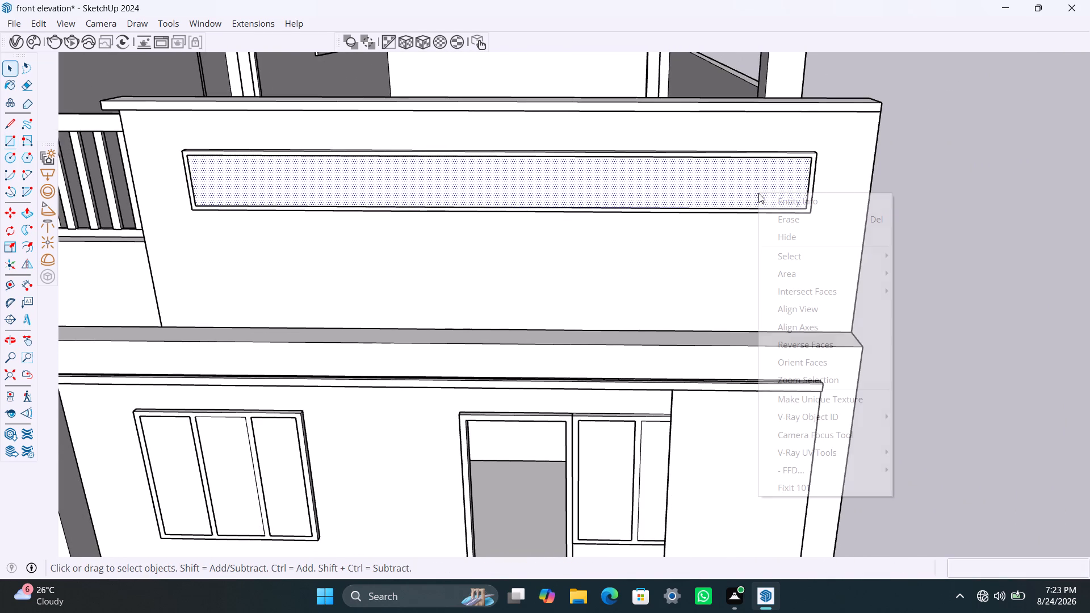
pyautogui.doubleClick(716, 187)
pyautogui.rightClick(716, 186)
pyautogui.doubleClick(716, 186)
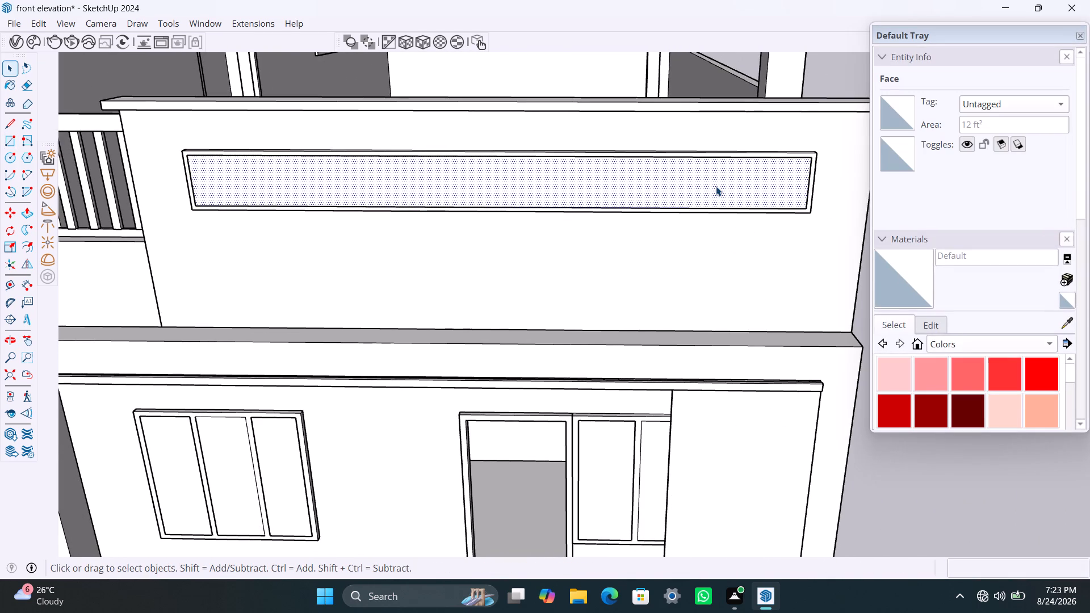
pyautogui.click(1085, 31)
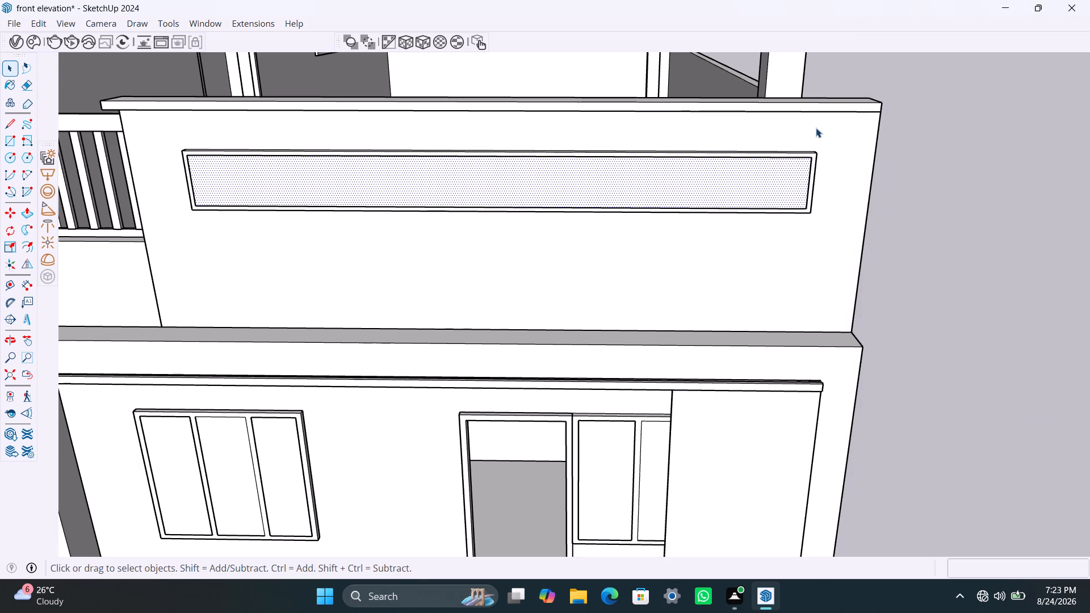
pyautogui.doubleClick(779, 170)
pyautogui.rightClick(779, 170)
pyautogui.click(842, 303)
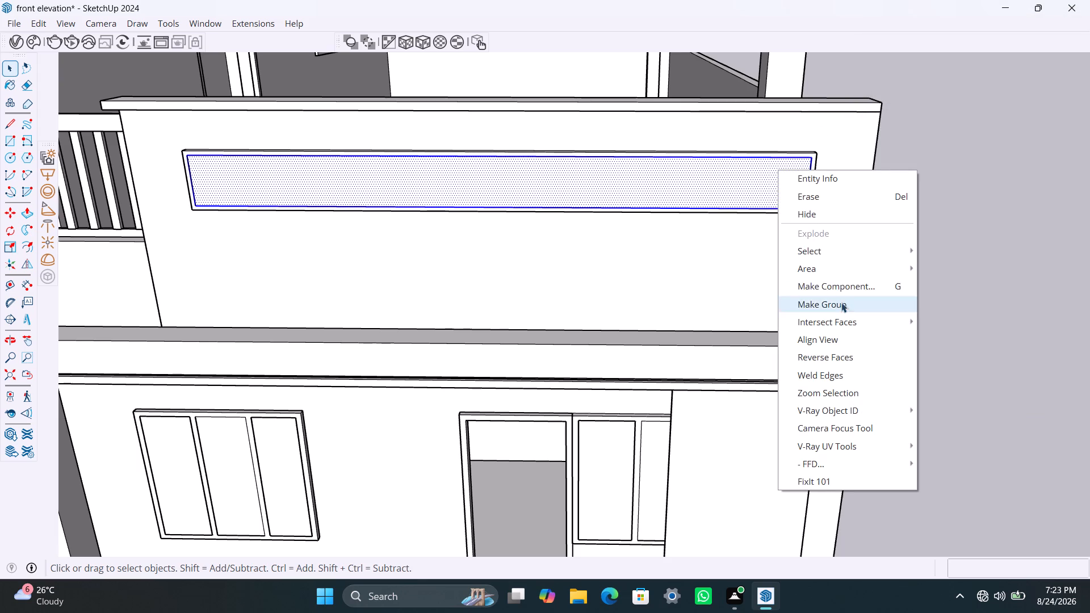
# Push/Pull the face inside the parapet opening's group by 8 mm to form a thin panel, and close the group.
pyautogui.tripleClick(723, 182)
pyautogui.press('p')
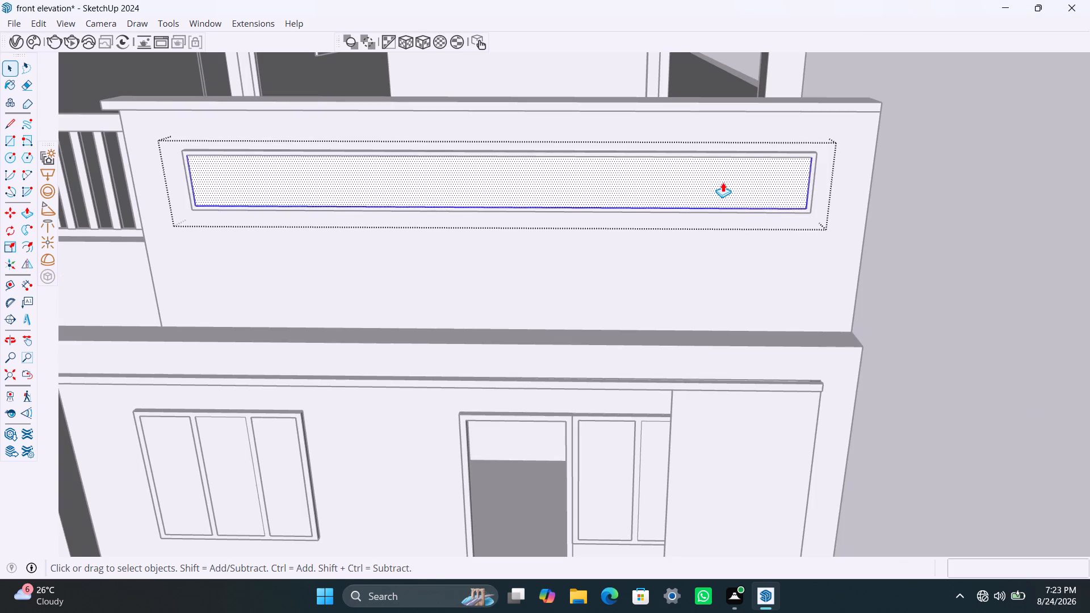
pyautogui.click(723, 182)
pyautogui.write('8,')
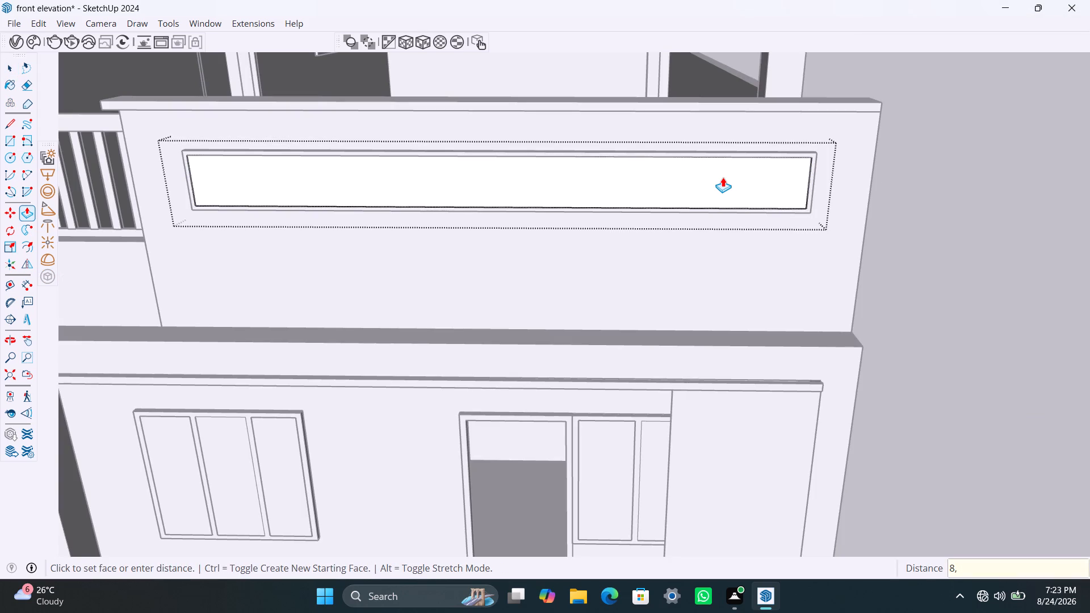
pyautogui.press('BackSpace')
pyautogui.write('MM')
pyautogui.press('Return')
pyautogui.press('space')
pyautogui.click(1022, 261)
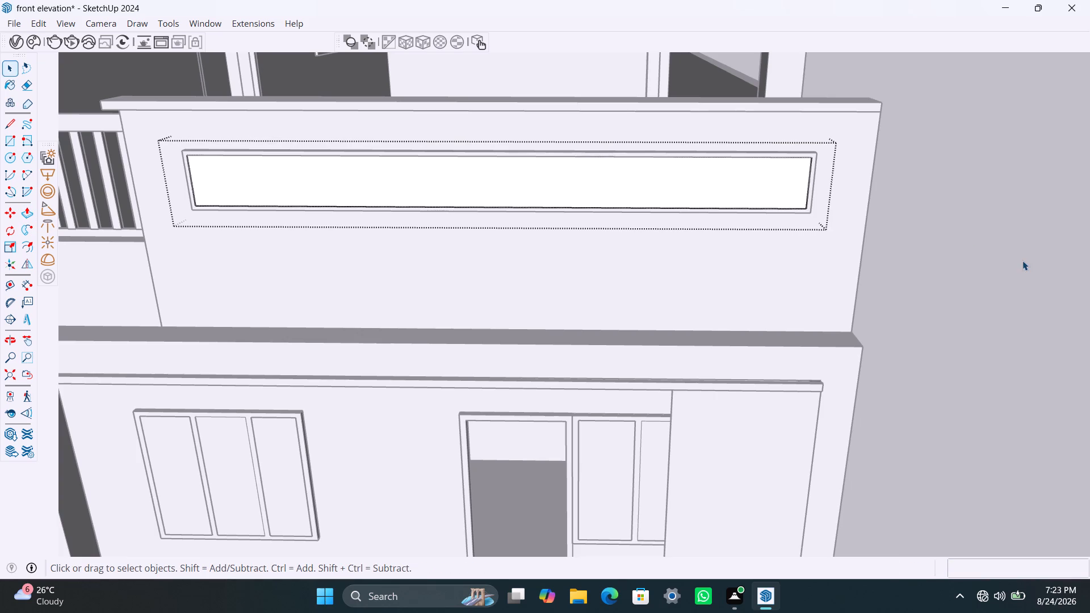
# Save the model with the new parapet panel, with the whole front elevation in view.
pyautogui.scroll(-12, 875, 298)
pyautogui.moveTo(693, 313); pyautogui.dragTo(719, 268, button='middle')
pyautogui.scroll(-5, 694, 268)
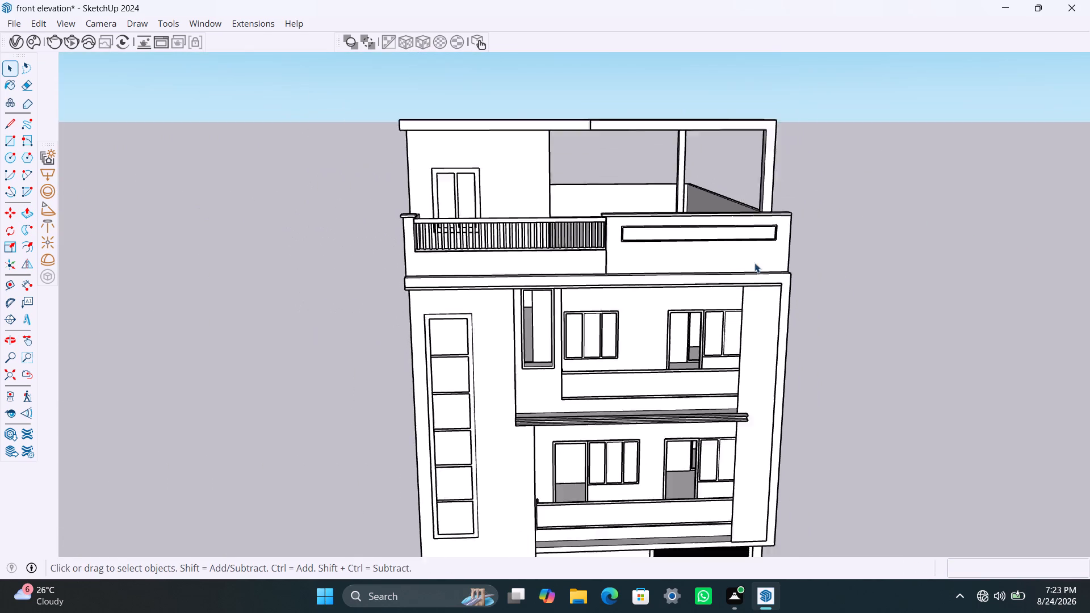
pyautogui.click(892, 240)
pyautogui.scroll(-1, 773, 363)
pyautogui.moveTo(740, 352); pyautogui.dragTo(748, 273, button='middle')
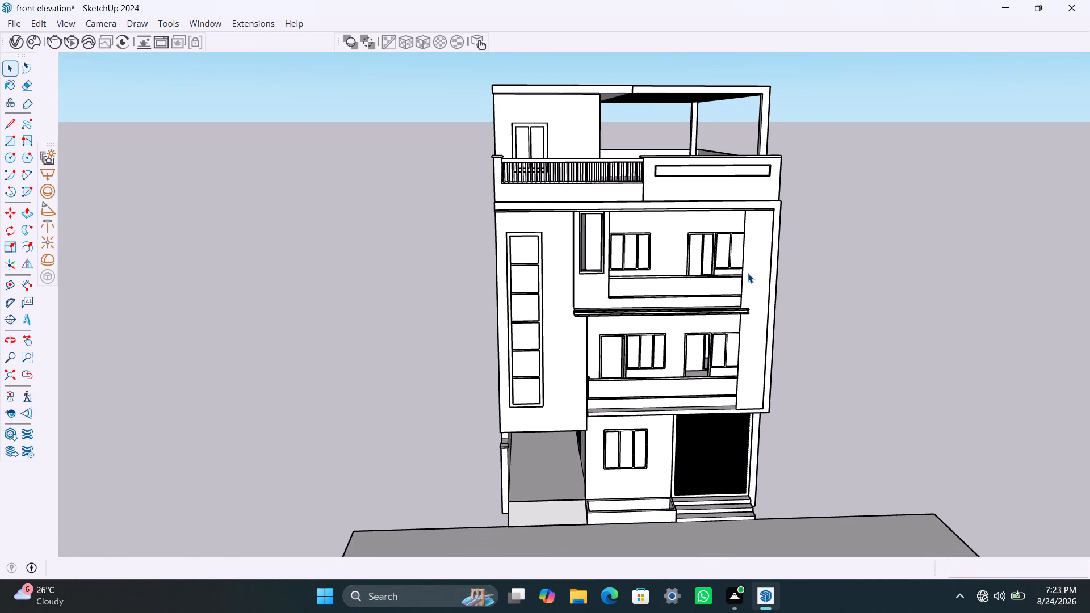
pyautogui.hotkey('ctrl', 's')
pyautogui.press('space')
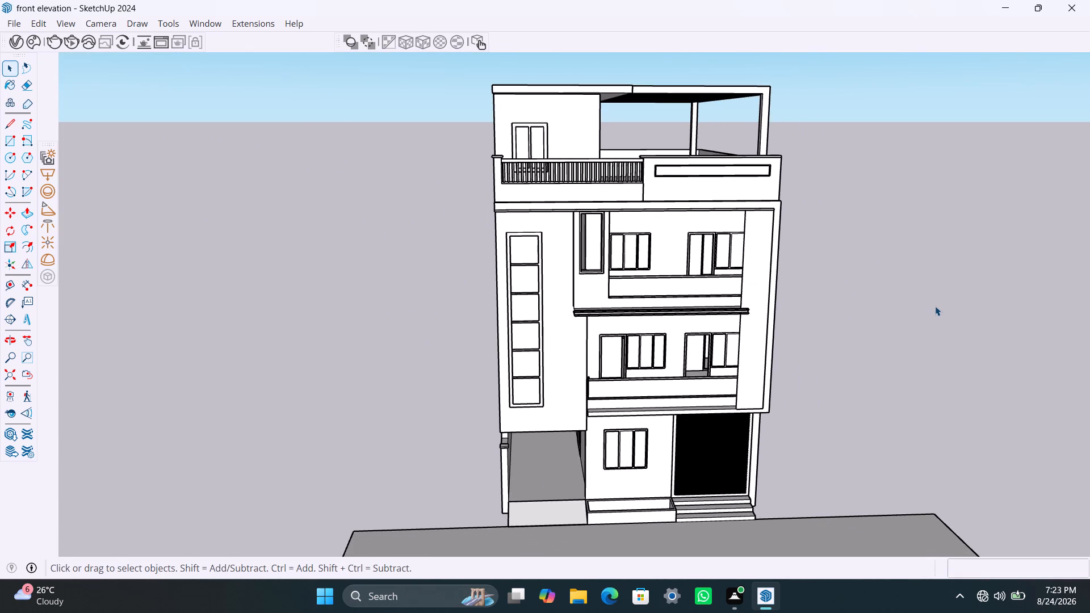
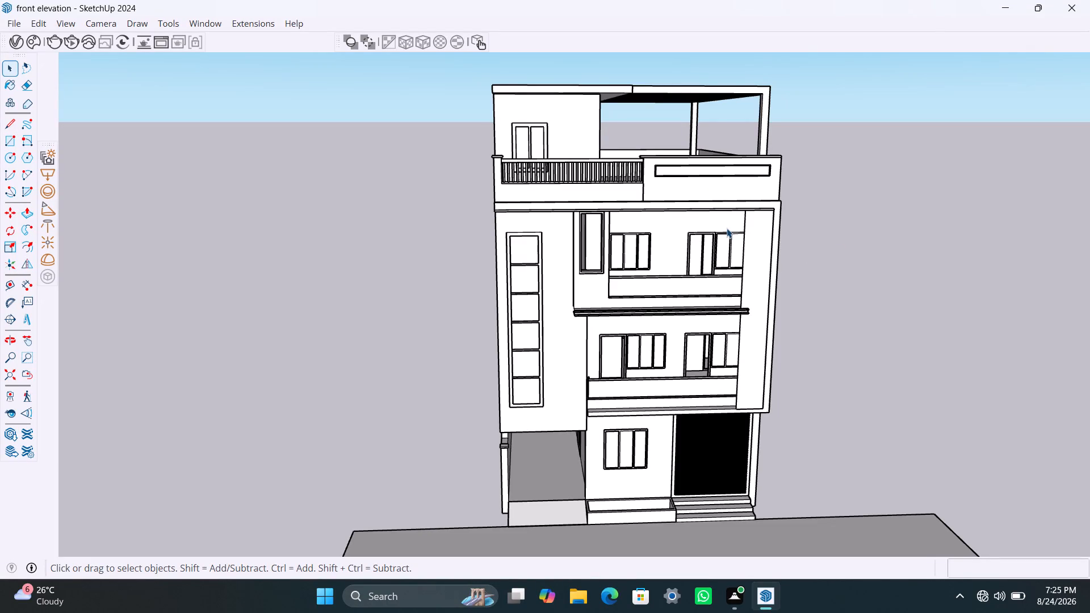
# Save the front elevation model with the whole facade framed in a near-frontal view from street level.
pyautogui.moveTo(656, 327); pyautogui.dragTo(614, 268, button='middle')
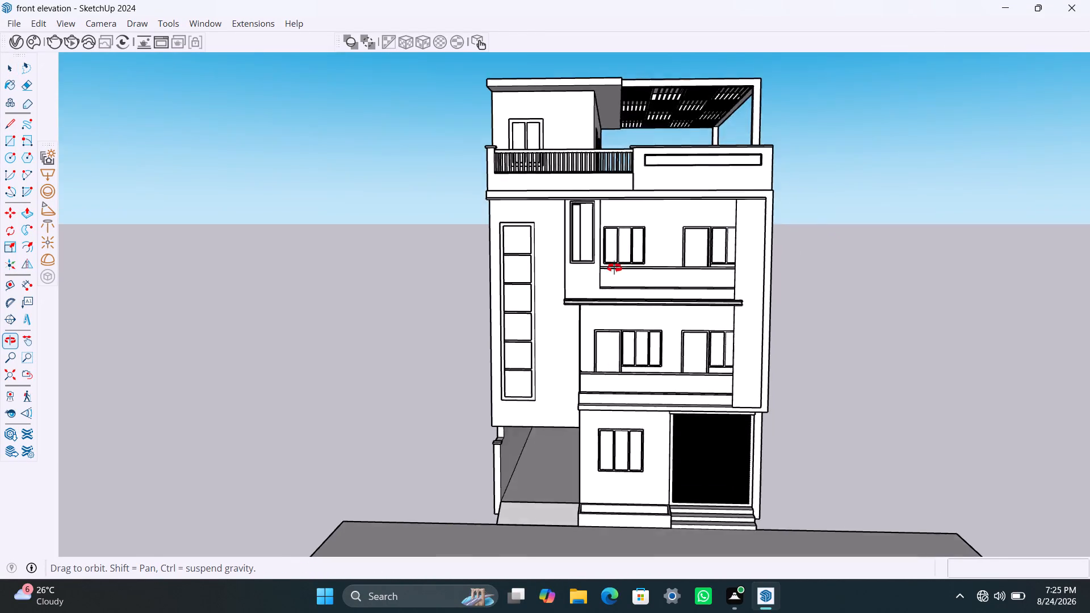
pyautogui.moveTo(614, 268); pyautogui.dragTo(614, 258, button='middle')
pyautogui.keyDown('shift'); pyautogui.moveTo(691, 310); pyautogui.dragTo(580, 303, button='middle'); pyautogui.keyUp('shift')
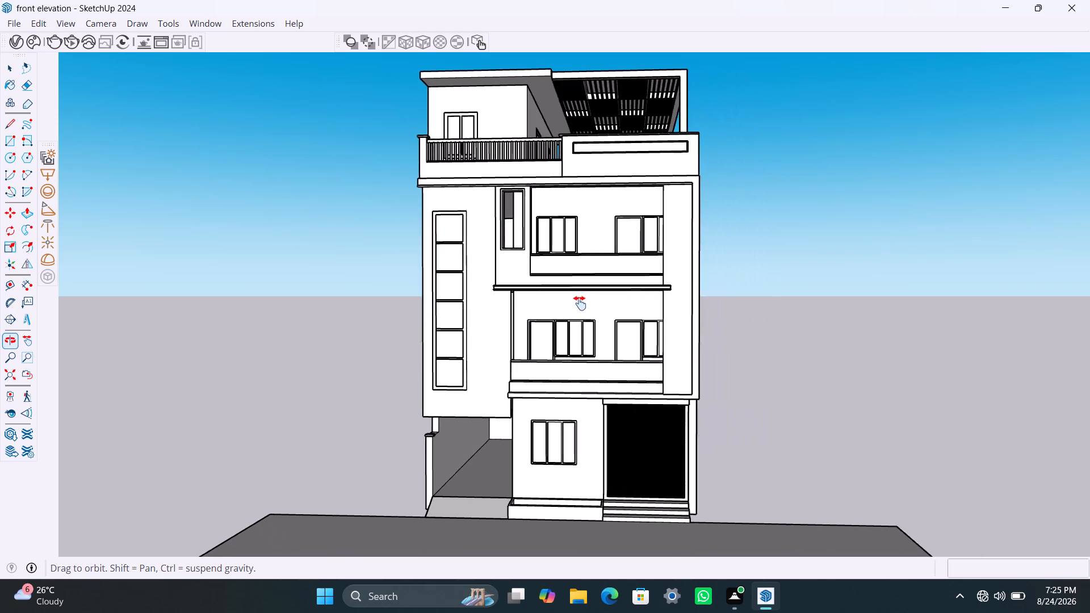
pyautogui.keyDown('shift'); pyautogui.moveTo(580, 303); pyautogui.dragTo(559, 304, button='middle'); pyautogui.keyUp('shift')
pyautogui.moveTo(578, 323); pyautogui.dragTo(606, 313, button='middle')
pyautogui.moveTo(629, 316); pyautogui.dragTo(673, 316, button='middle')
pyautogui.hotkey('ctrl', 's')
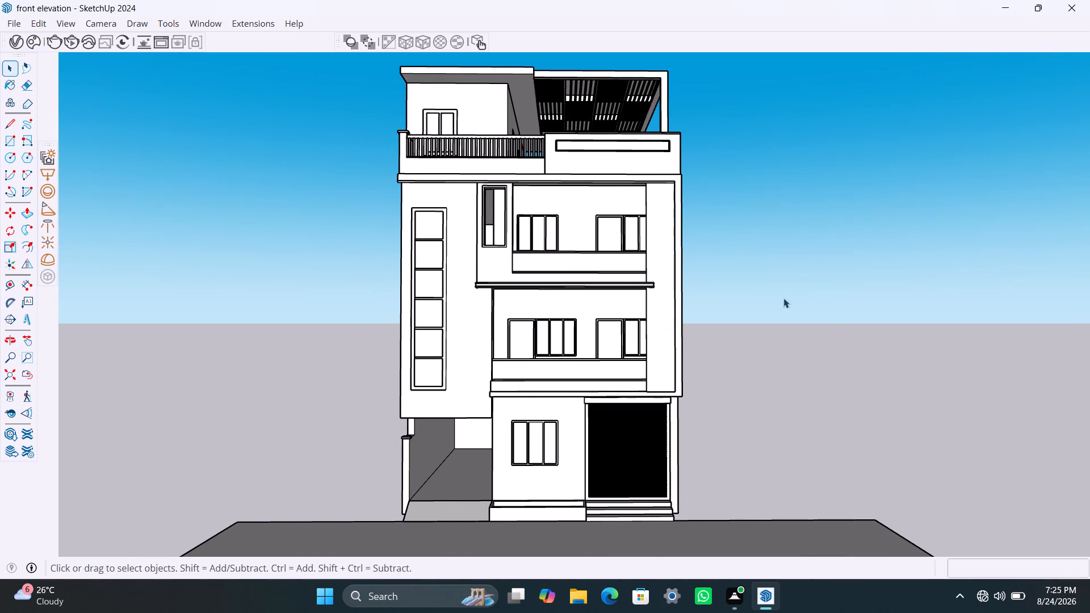
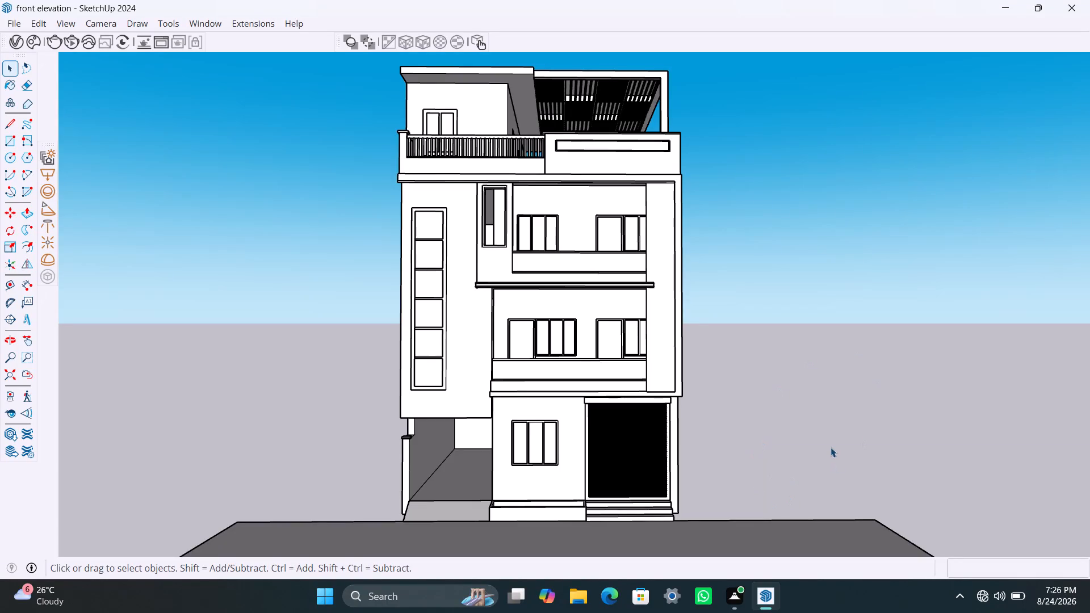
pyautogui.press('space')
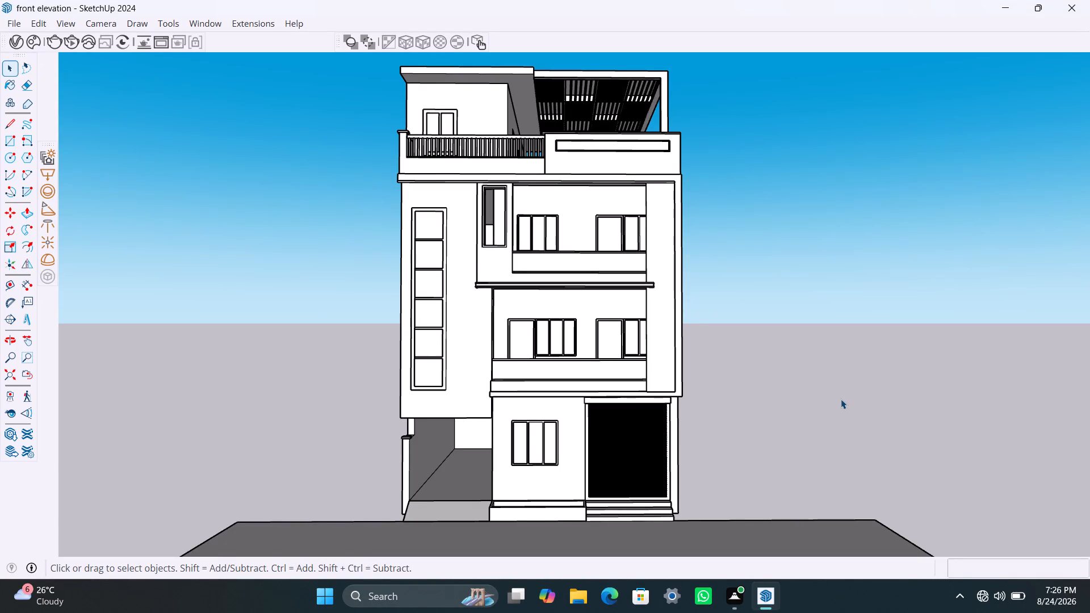
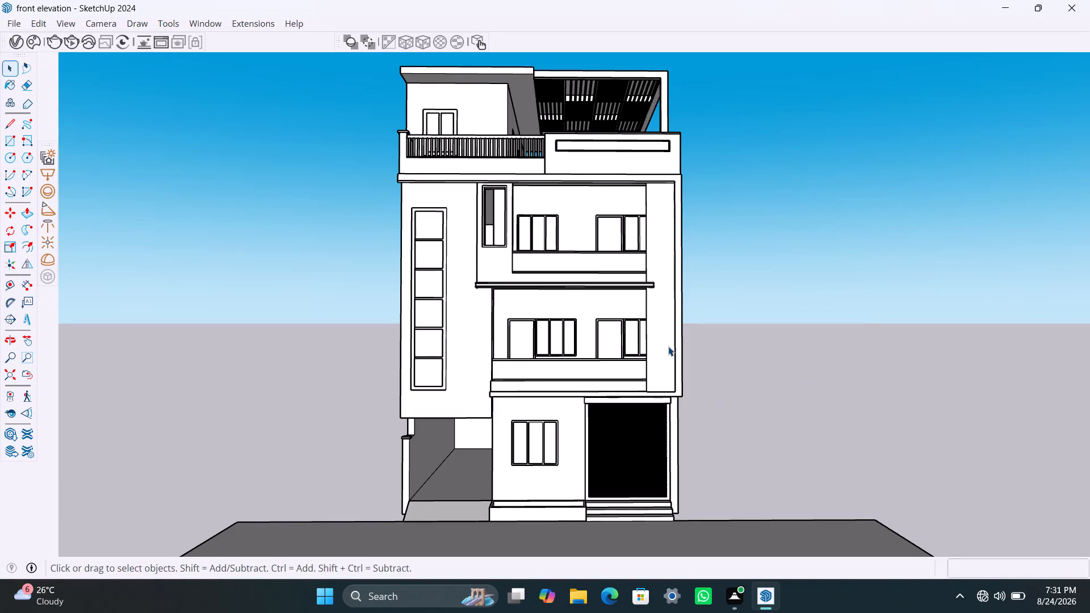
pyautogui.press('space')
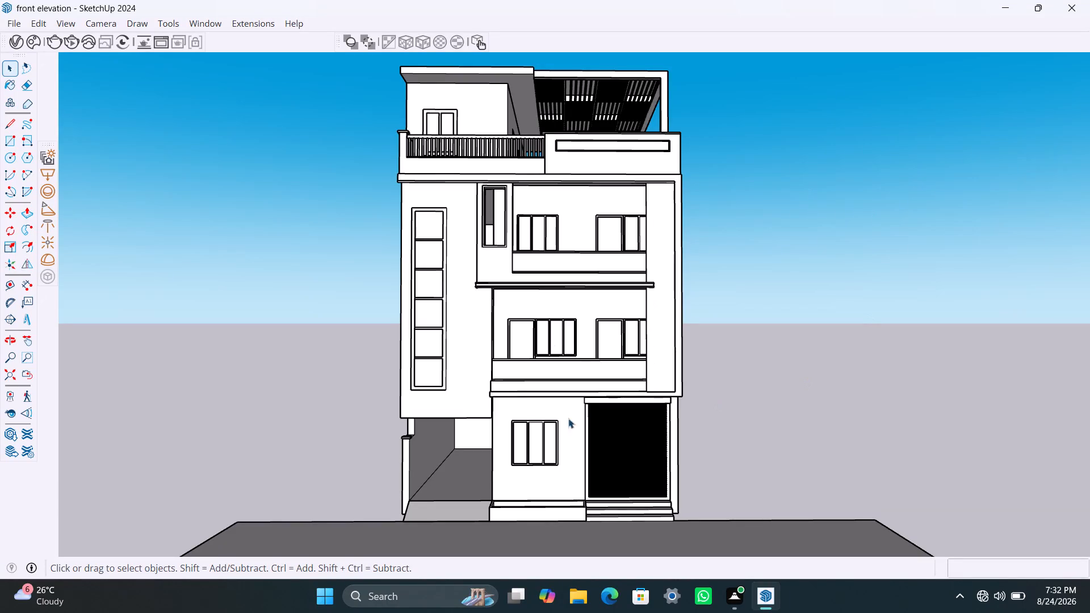
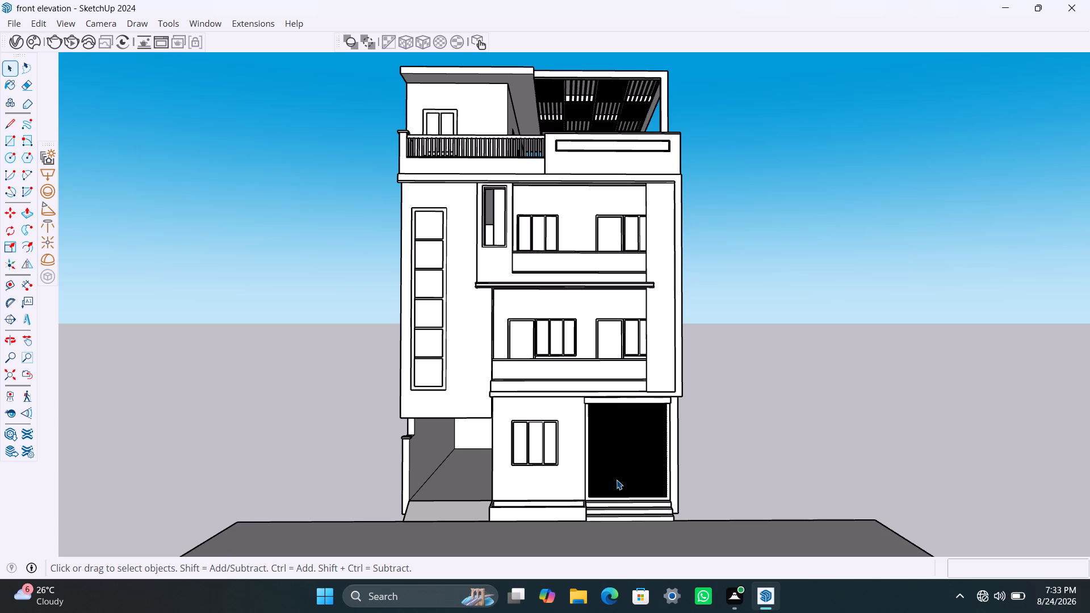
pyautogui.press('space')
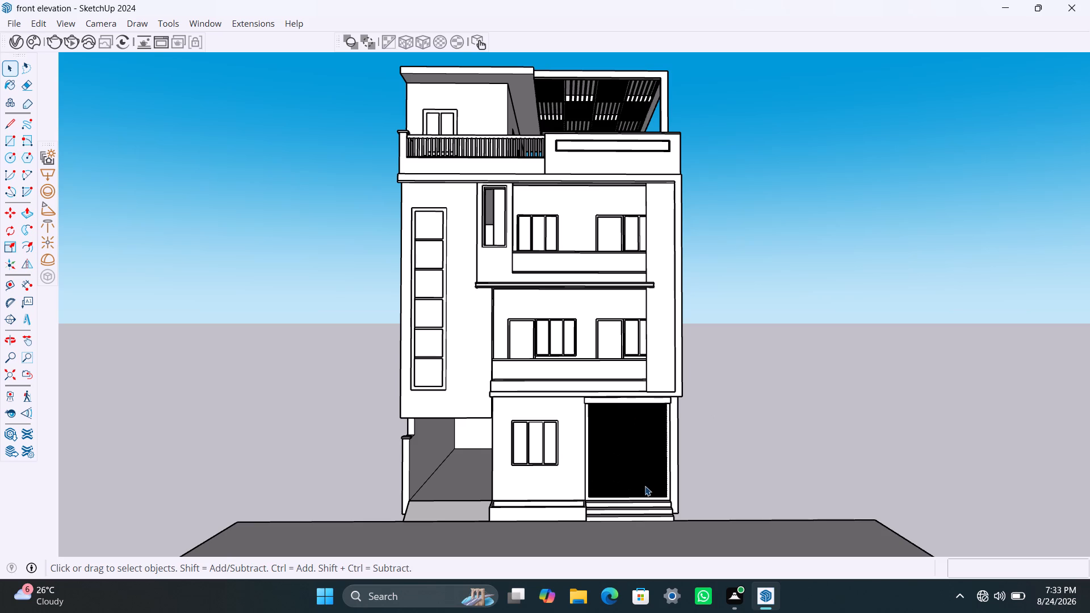
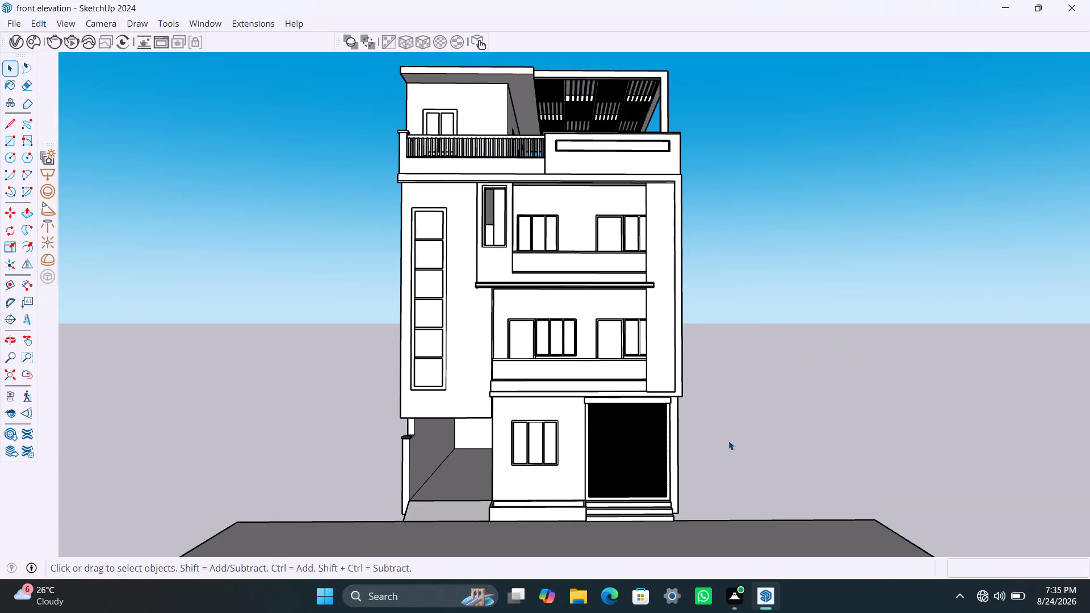
# Examine the three-pane window group behind the upper balcony, opening it and closing it again.
pyautogui.press('space')
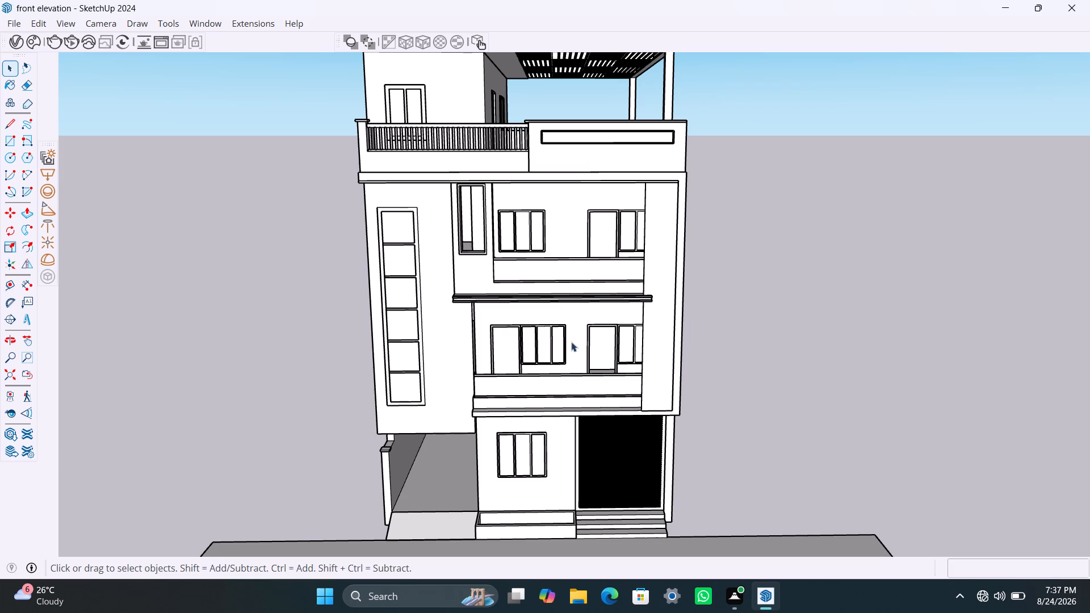
pyautogui.scroll(11, 509, 255)
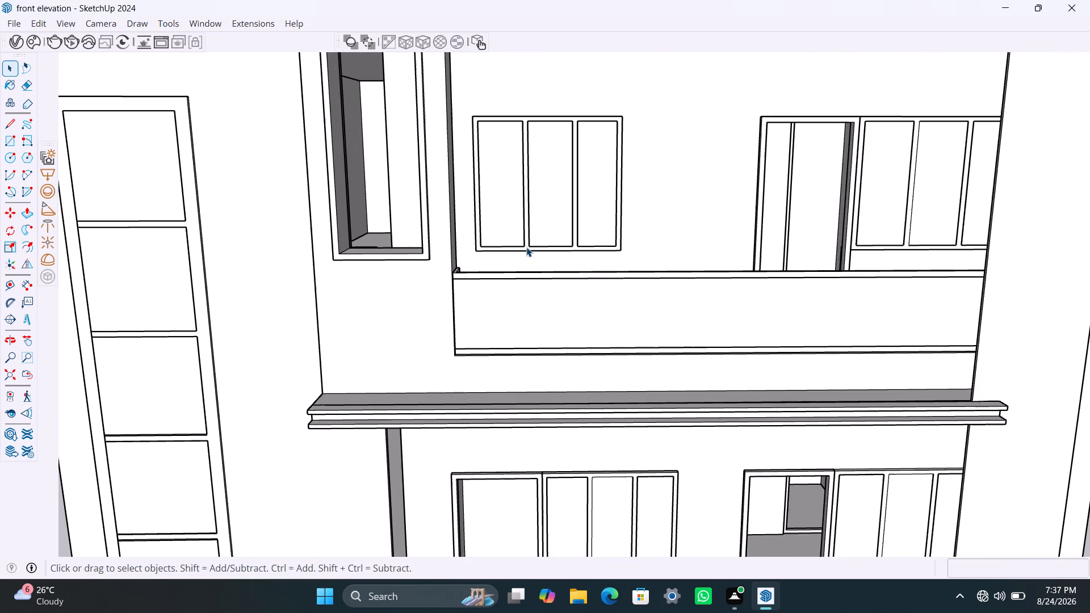
pyautogui.tripleClick(527, 247)
pyautogui.click(528, 249)
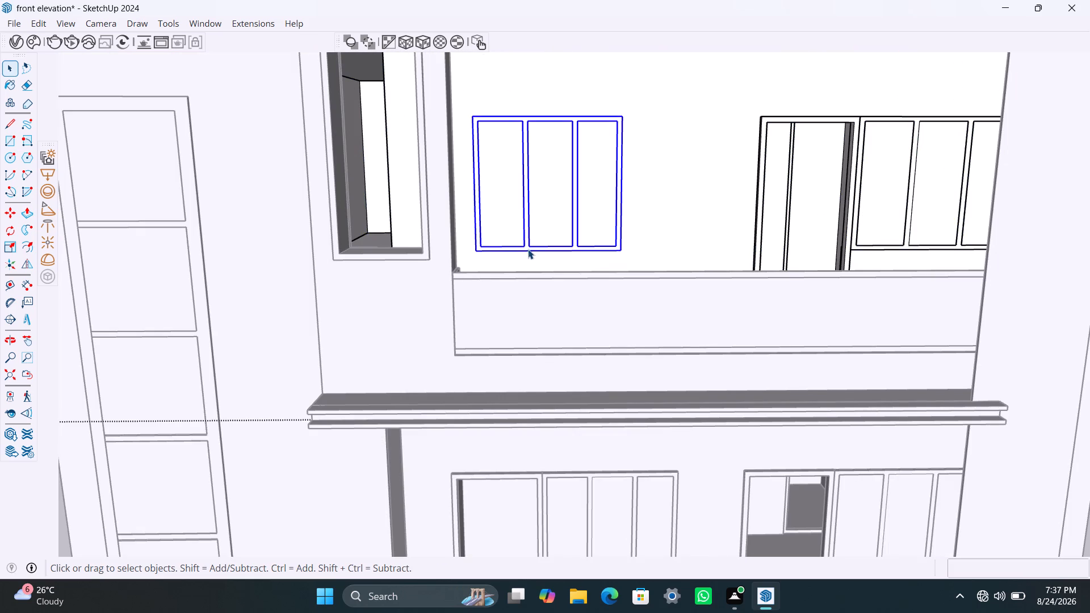
pyautogui.scroll(-10, 535, 232)
pyautogui.click(882, 242)
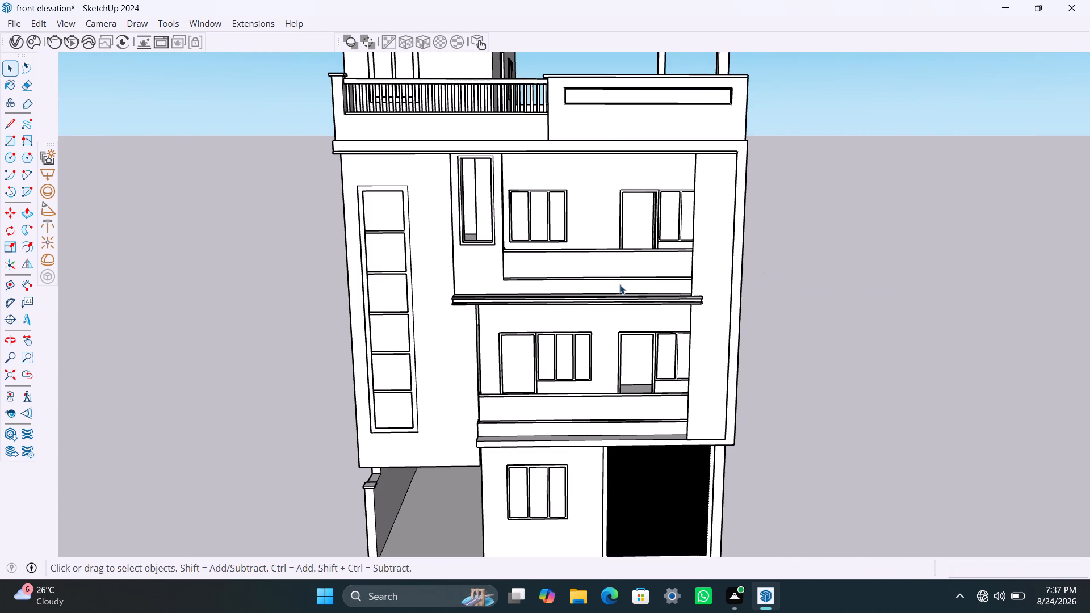
# Examine the whole house from an angled side view and from the front, covering the balconies, terrace parapet and ground floor.
pyautogui.moveTo(621, 331); pyautogui.dragTo(571, 339, button='middle')
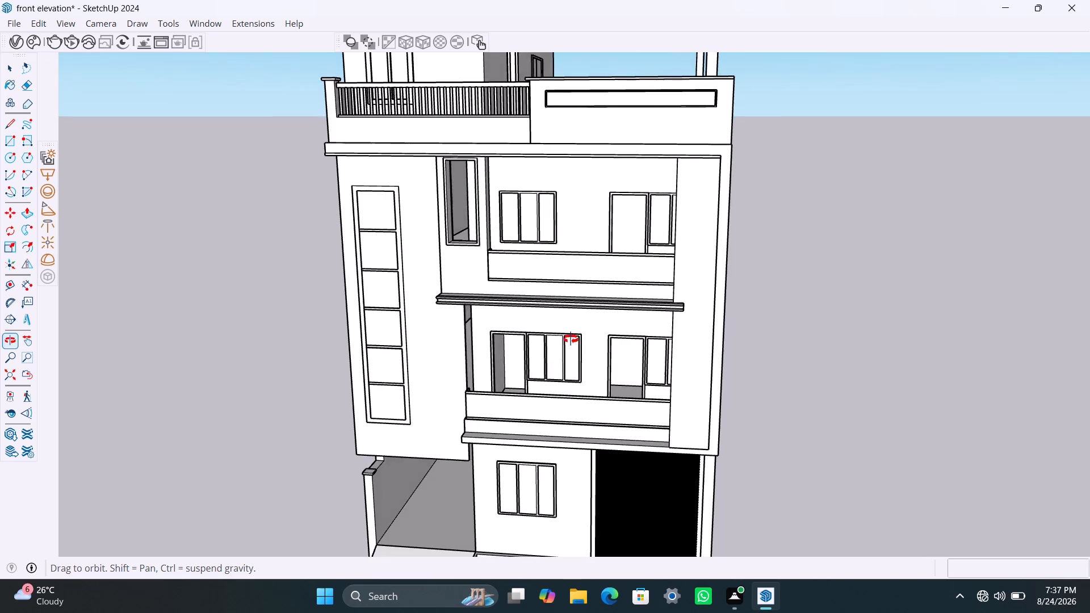
pyautogui.moveTo(571, 339); pyautogui.dragTo(691, 292, button='middle')
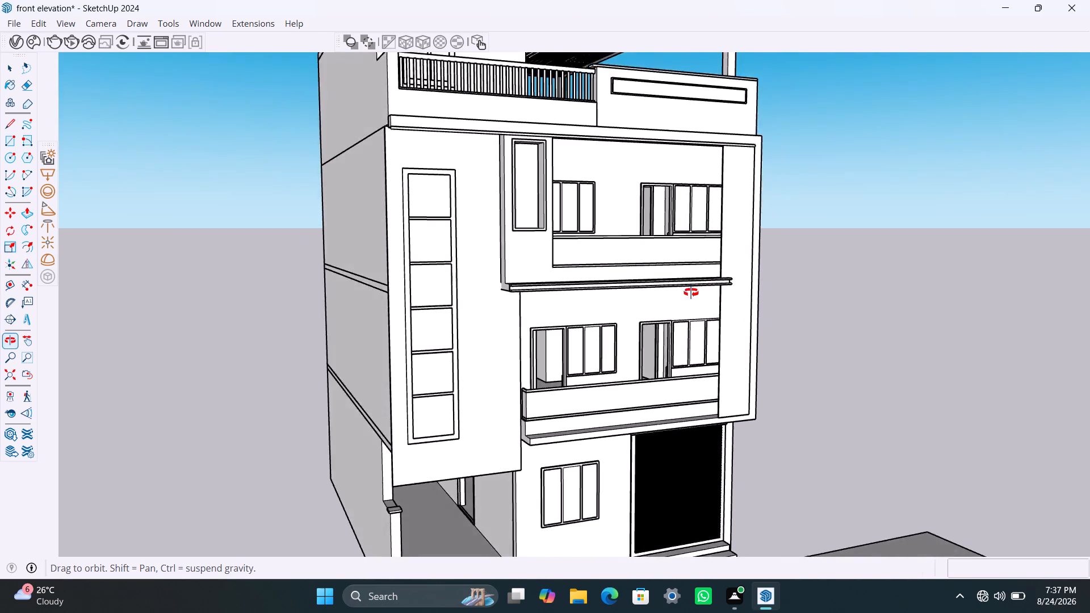
pyautogui.moveTo(691, 292); pyautogui.dragTo(626, 301, button='middle')
pyautogui.scroll(-5, 583, 383)
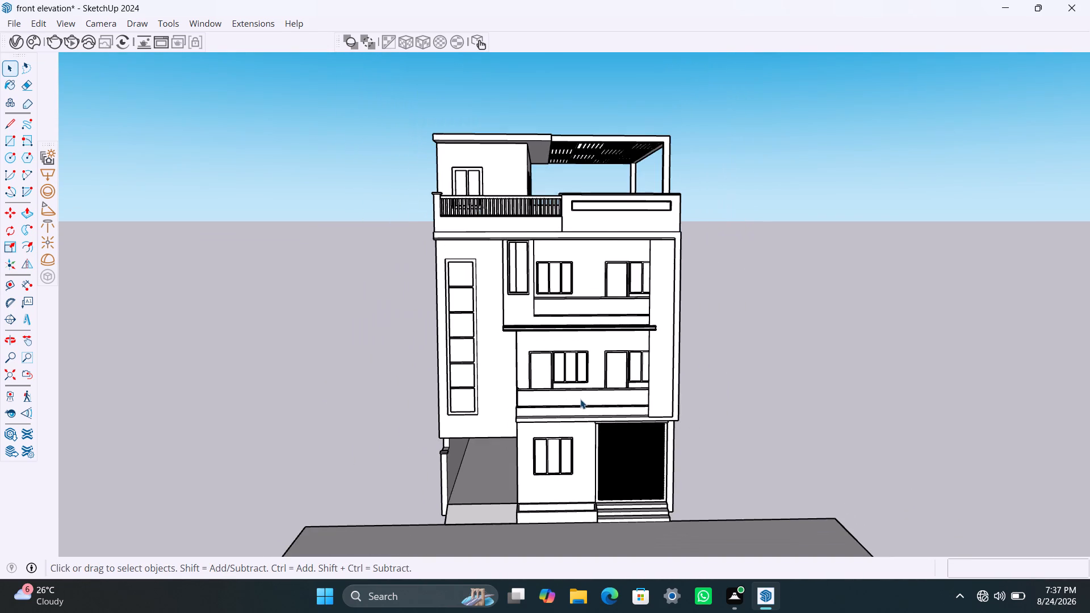
pyautogui.scroll(2, 581, 399)
pyautogui.moveTo(580, 412); pyautogui.dragTo(568, 389, button='middle')
pyautogui.scroll(-2, 568, 389)
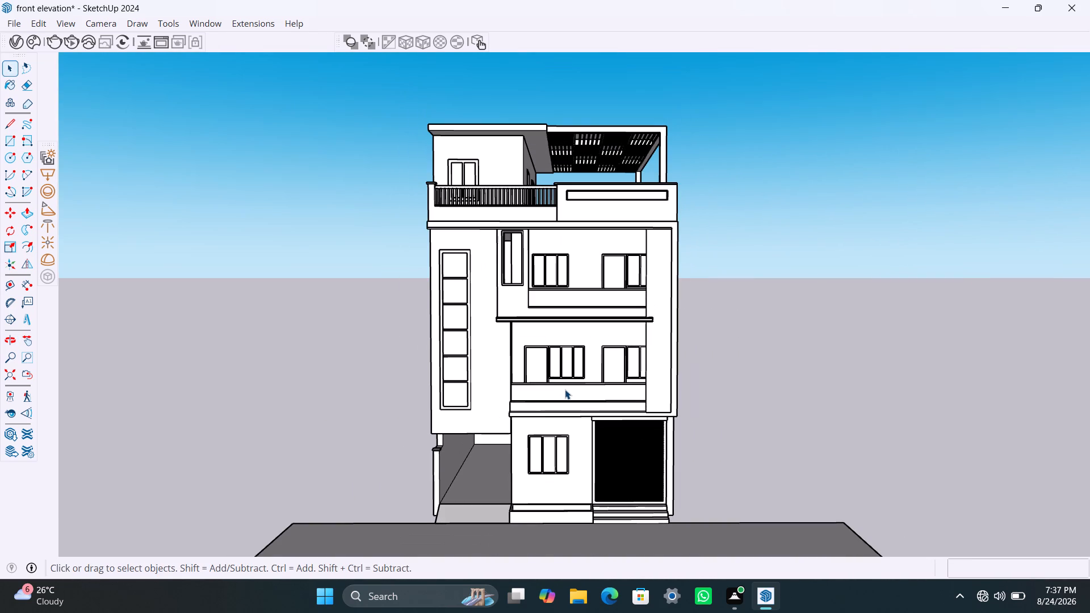
pyautogui.scroll(1, 561, 390)
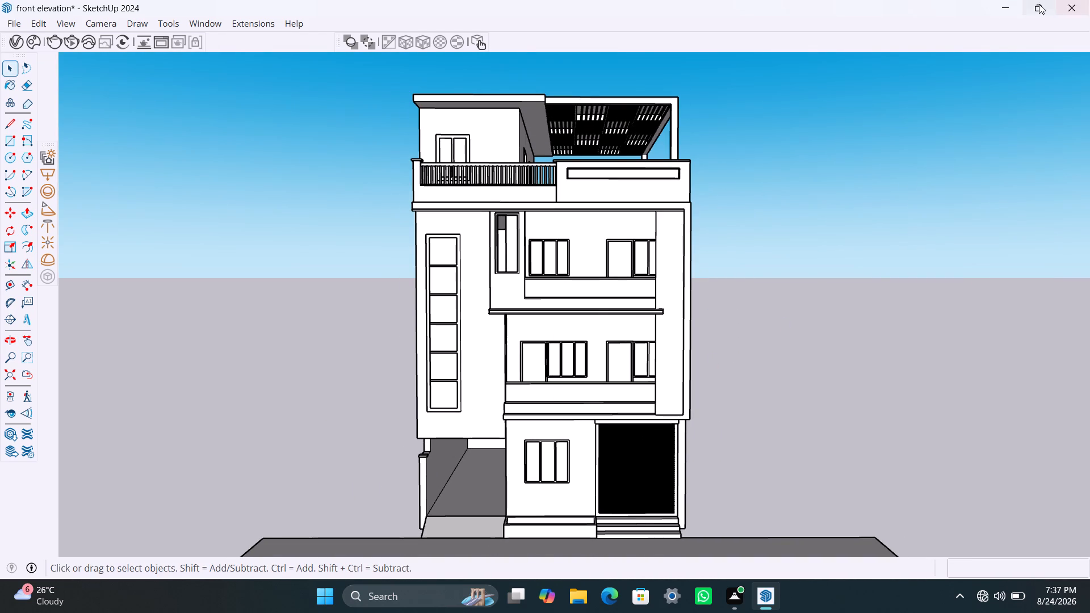
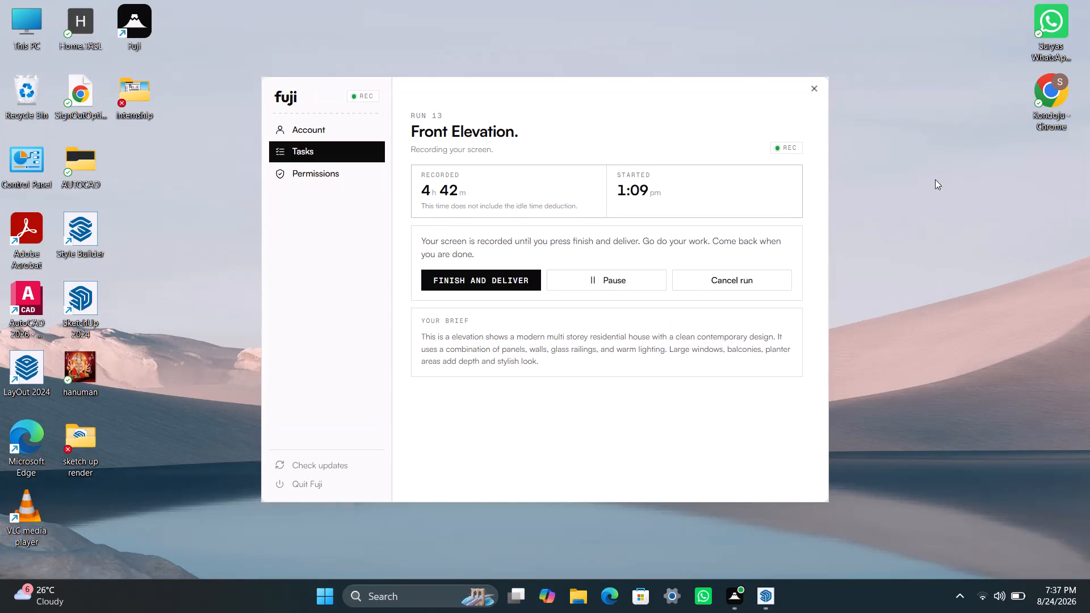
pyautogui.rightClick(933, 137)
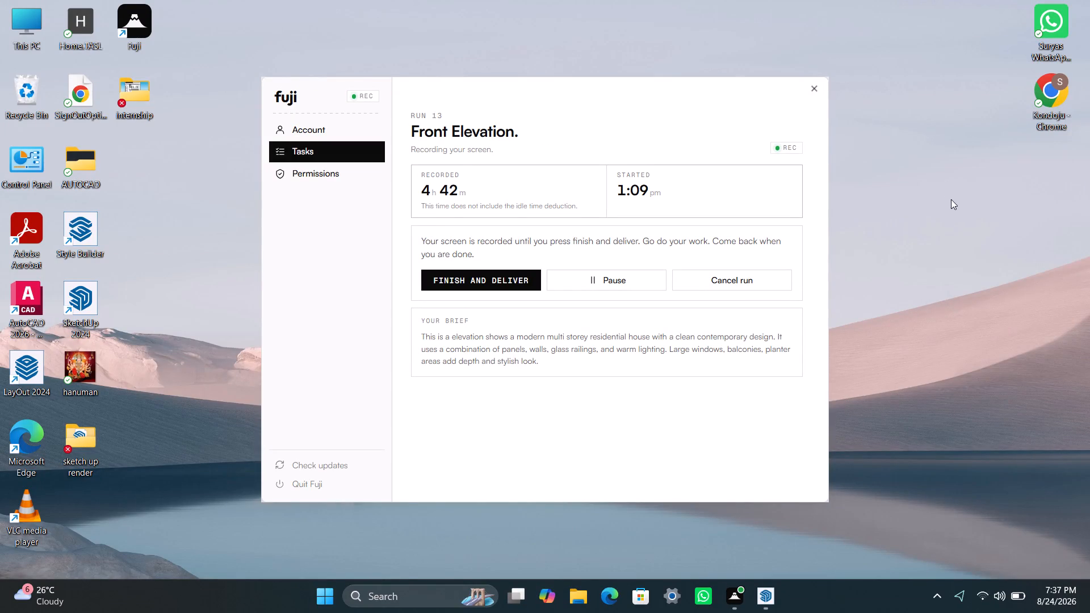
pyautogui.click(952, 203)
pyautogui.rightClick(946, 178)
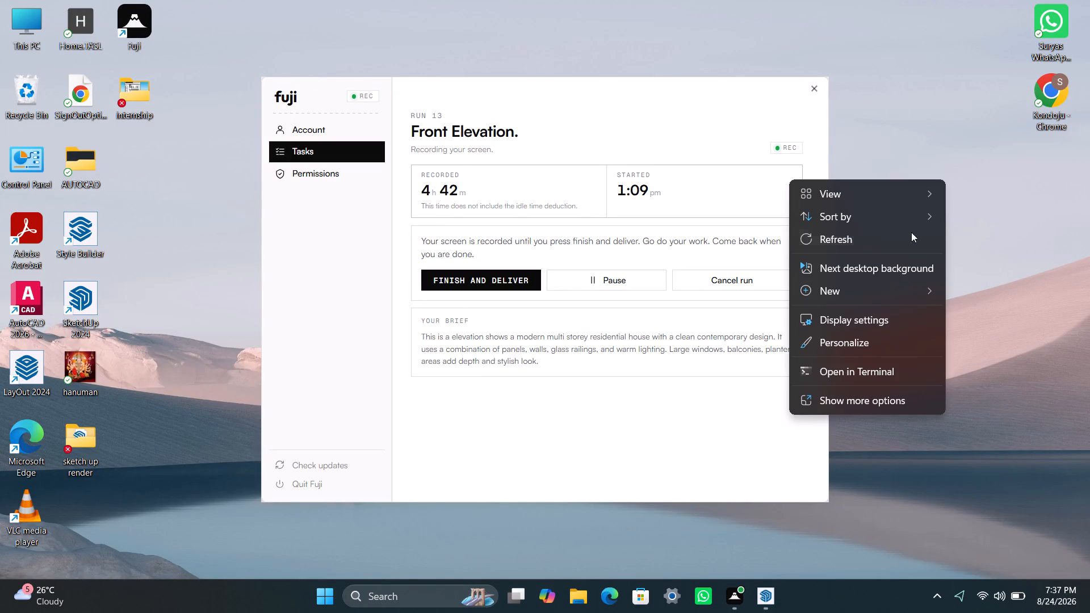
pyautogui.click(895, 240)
# Switch to SketchUp and delete all the materials from Teddy_BookCover to Teddy_SkinShadow in the V-Ray Asset Editor.
pyautogui.click(772, 597)
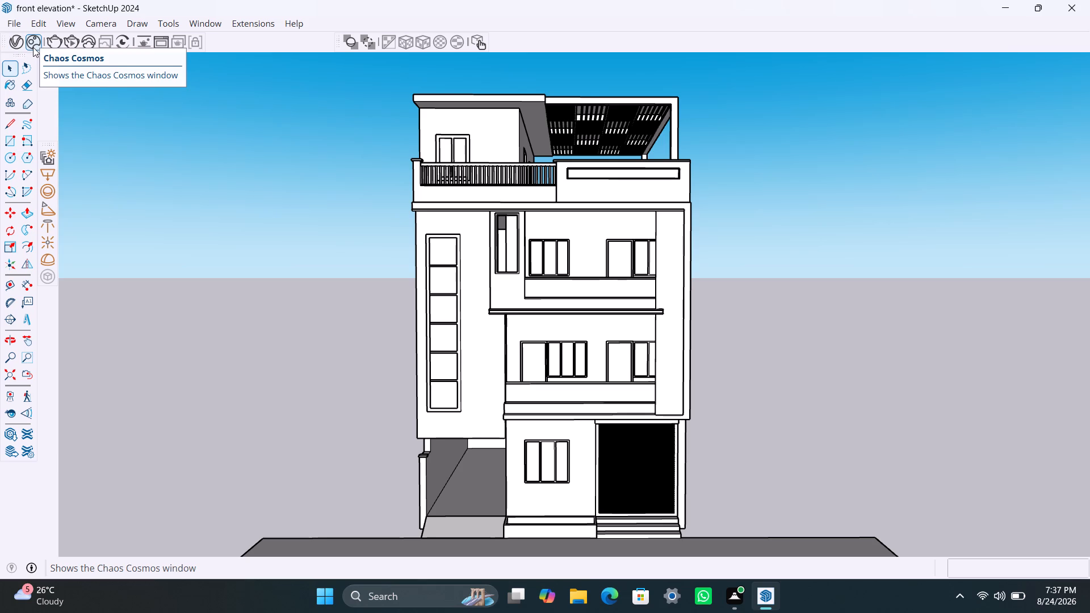
pyautogui.click(14, 49)
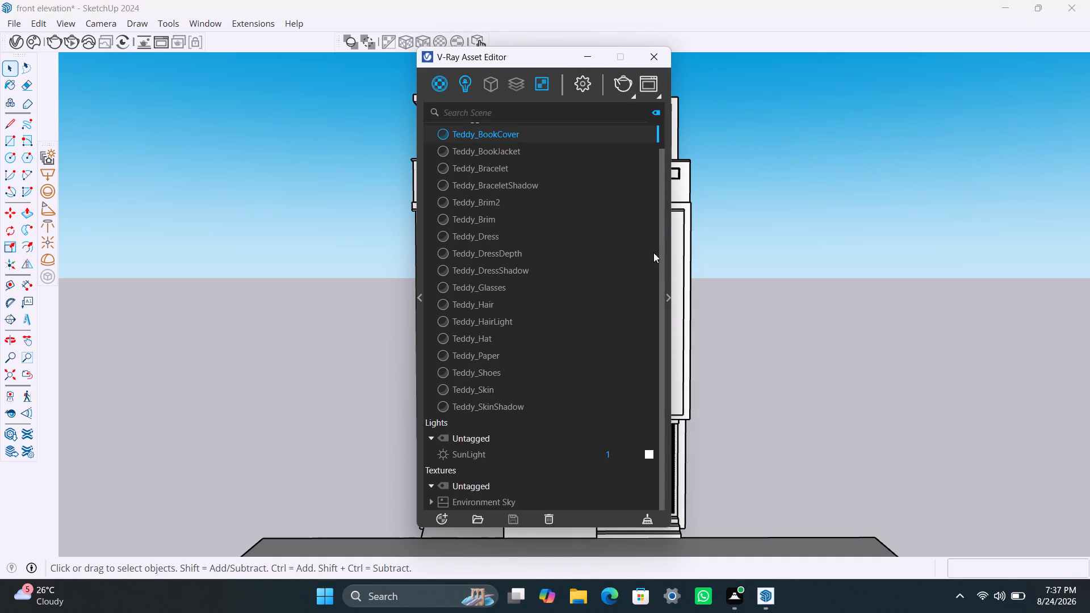
pyautogui.click(666, 295)
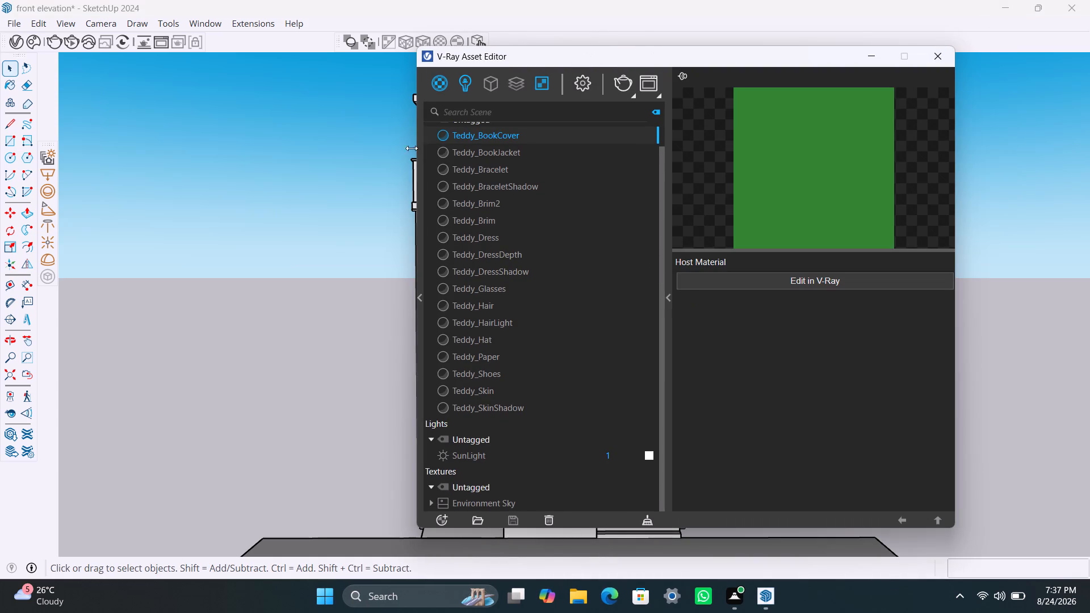
pyautogui.scroll(2, 481, 211)
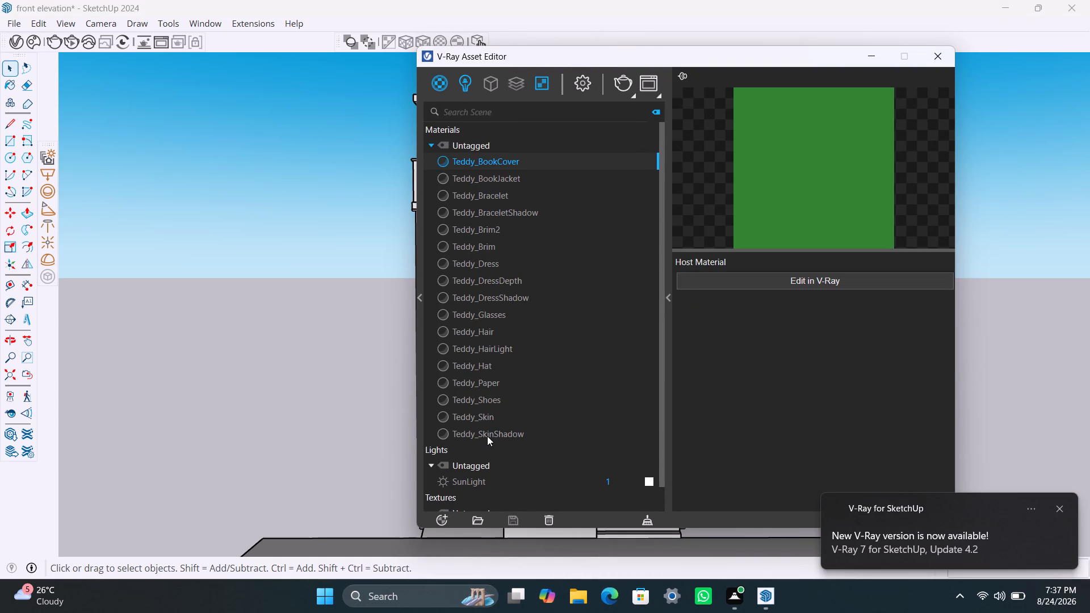
pyautogui.click(487, 436)
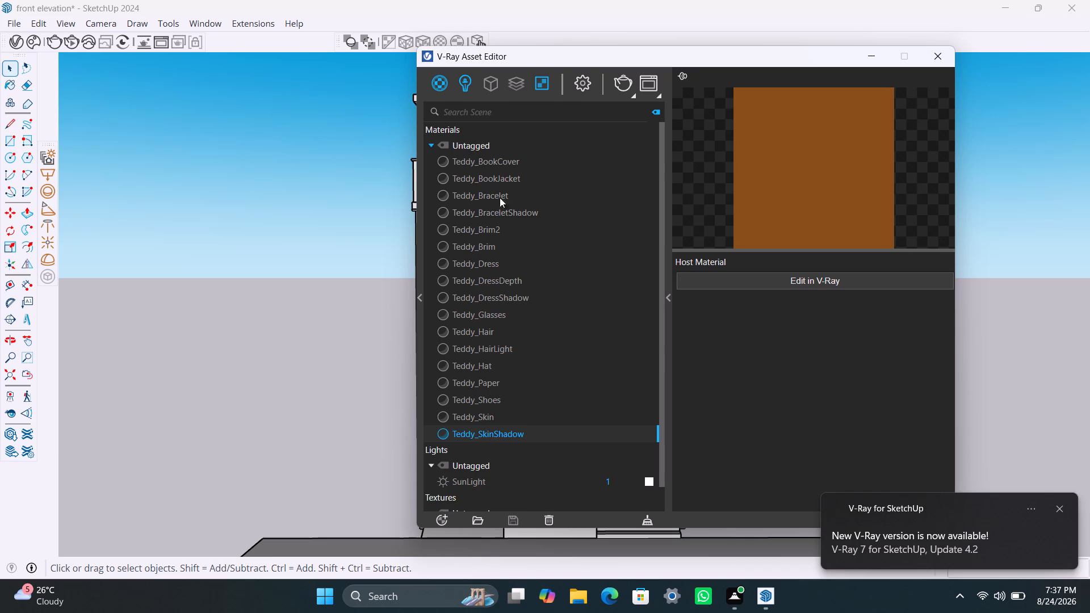
pyautogui.keyDown('shift'); pyautogui.click(505, 159); pyautogui.keyUp('shift')
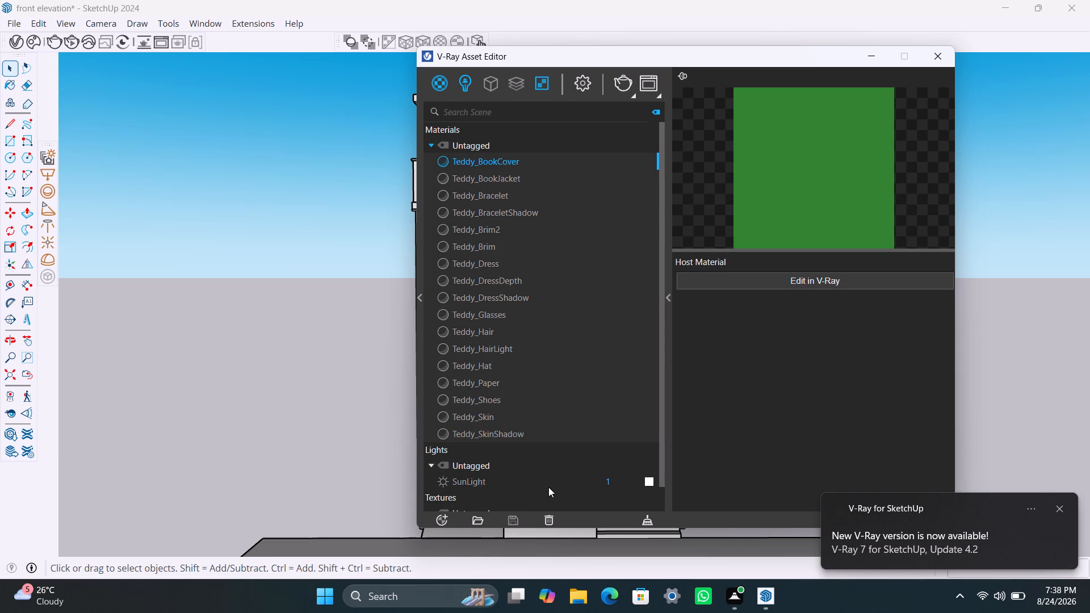
pyautogui.click(552, 519)
pyautogui.click(593, 301)
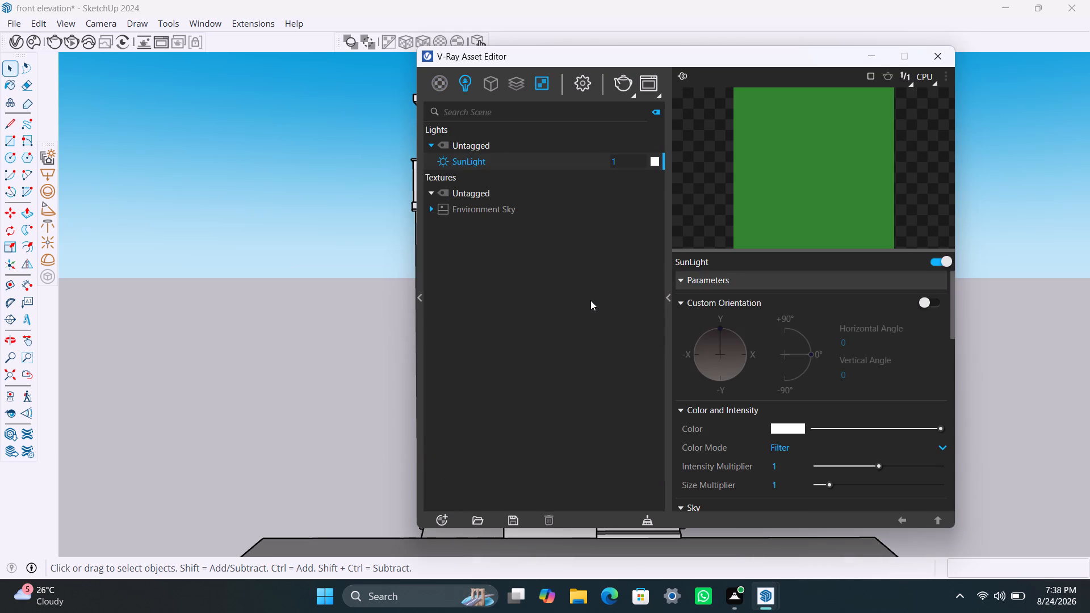
# Create a generic V-Ray material and name it GLass.
pyautogui.click(446, 86)
pyautogui.click(475, 115)
pyautogui.click(497, 163)
pyautogui.click(497, 163)
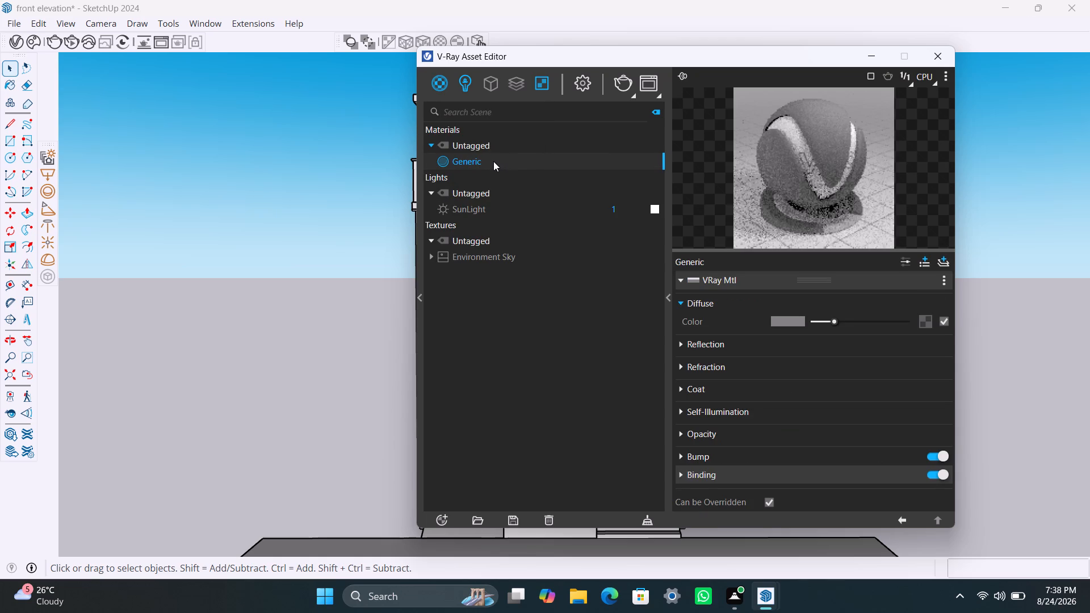
pyautogui.doubleClick(492, 161)
pyautogui.moveTo(488, 161); pyautogui.dragTo(448, 170)
pyautogui.press('w')
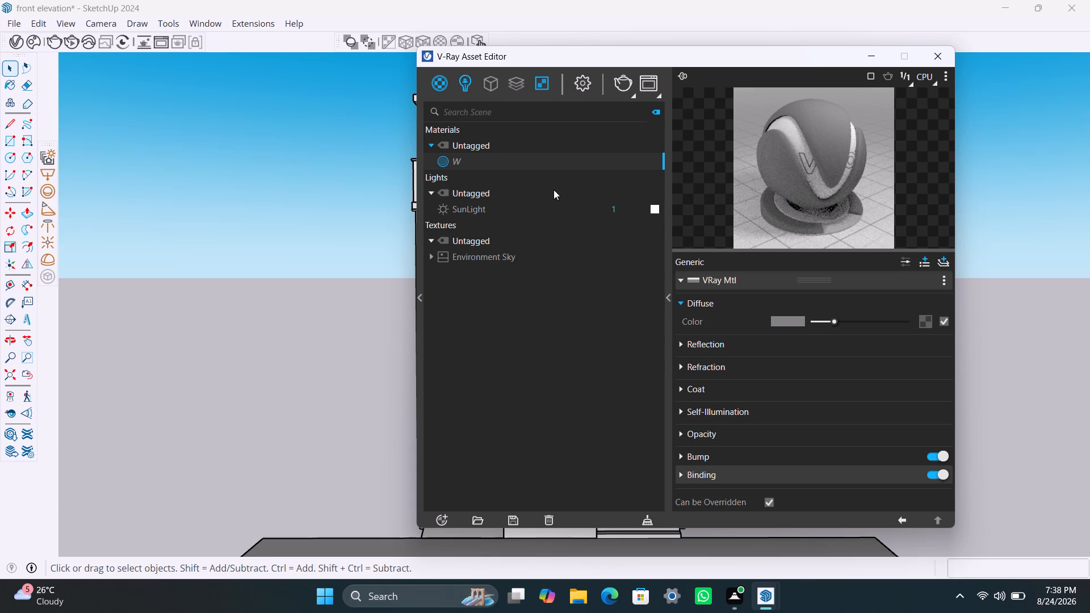
pyautogui.press('BackSpace')
pyautogui.press('s')
pyautogui.press('BackSpace')
pyautogui.write('ass')
pyautogui.press('space')
pyautogui.click(789, 326)
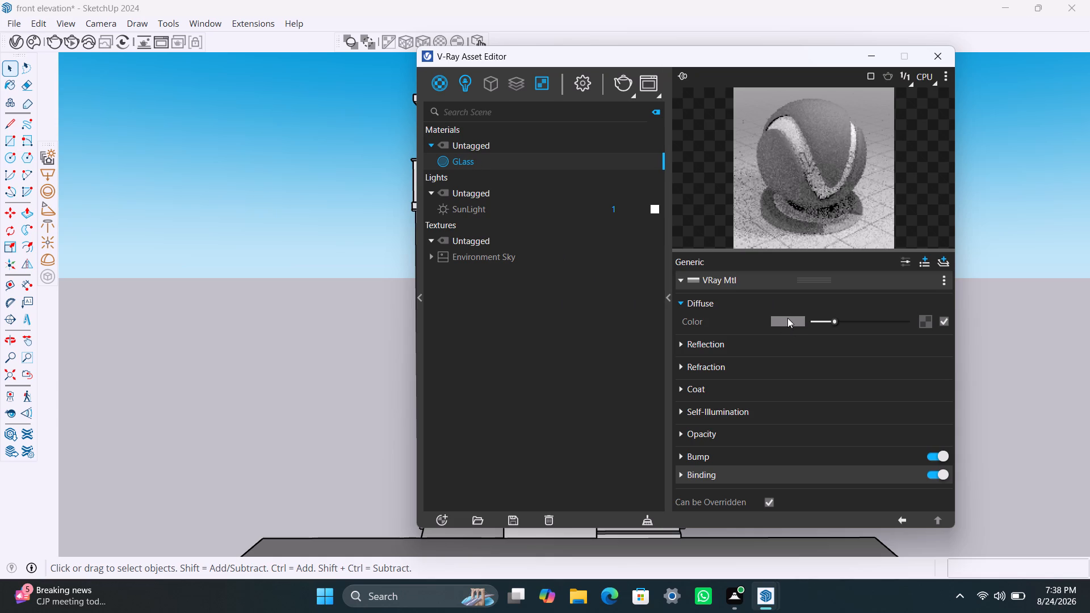
# Set the GLass material's diffuse colour to black and its reflection colour to full white.
pyautogui.click(789, 318)
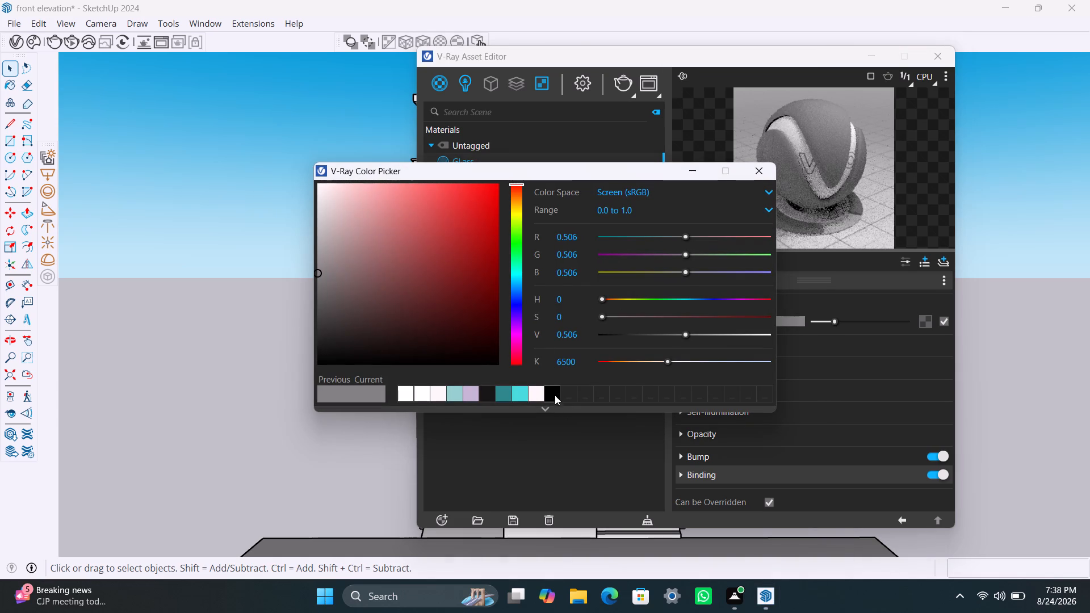
pyautogui.click(552, 393)
pyautogui.click(690, 170)
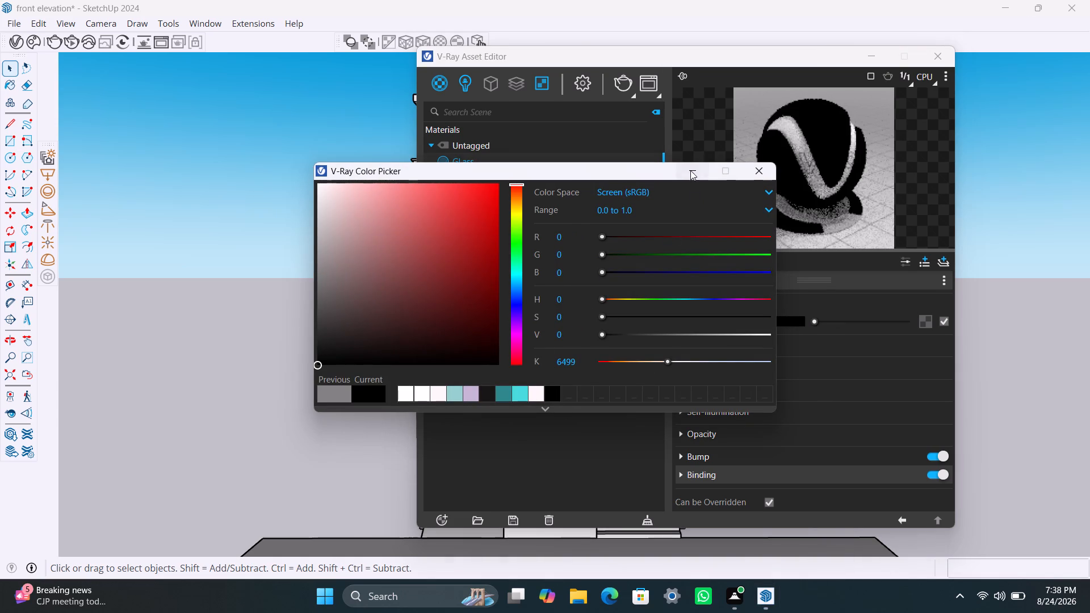
pyautogui.click(682, 343)
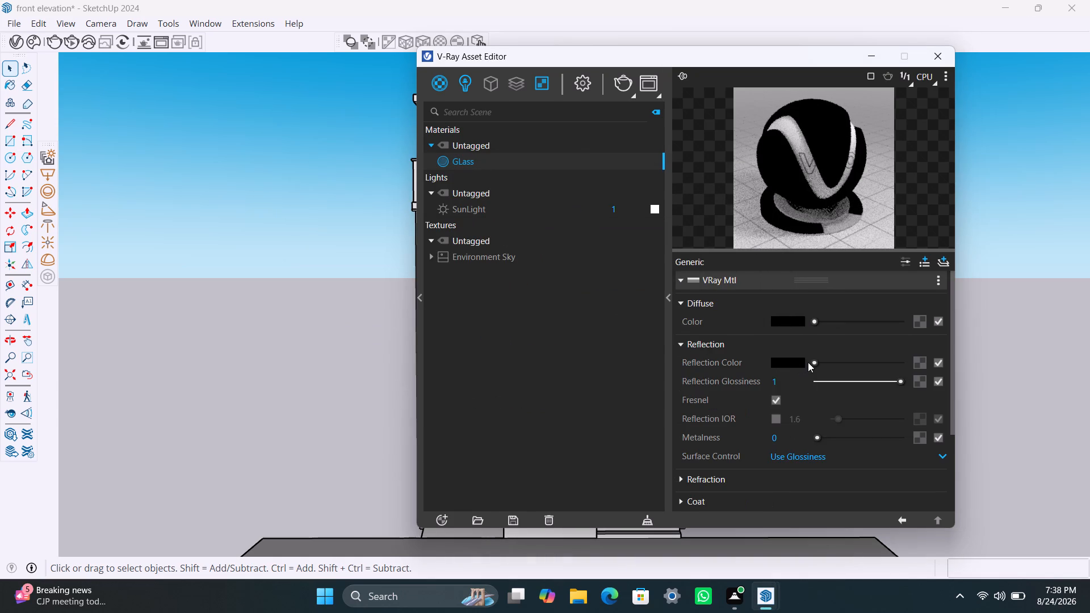
pyautogui.moveTo(812, 362); pyautogui.dragTo(905, 370)
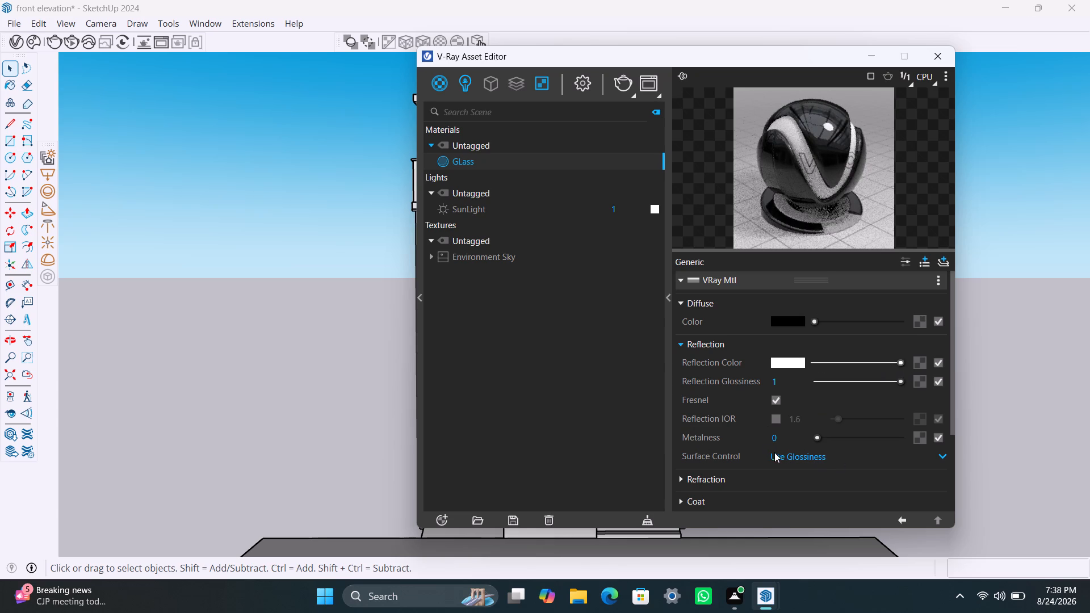
# Set the GLass material's refraction colour to full white.
pyautogui.click(682, 476)
pyautogui.scroll(-4, 791, 484)
pyautogui.scroll(1, 811, 348)
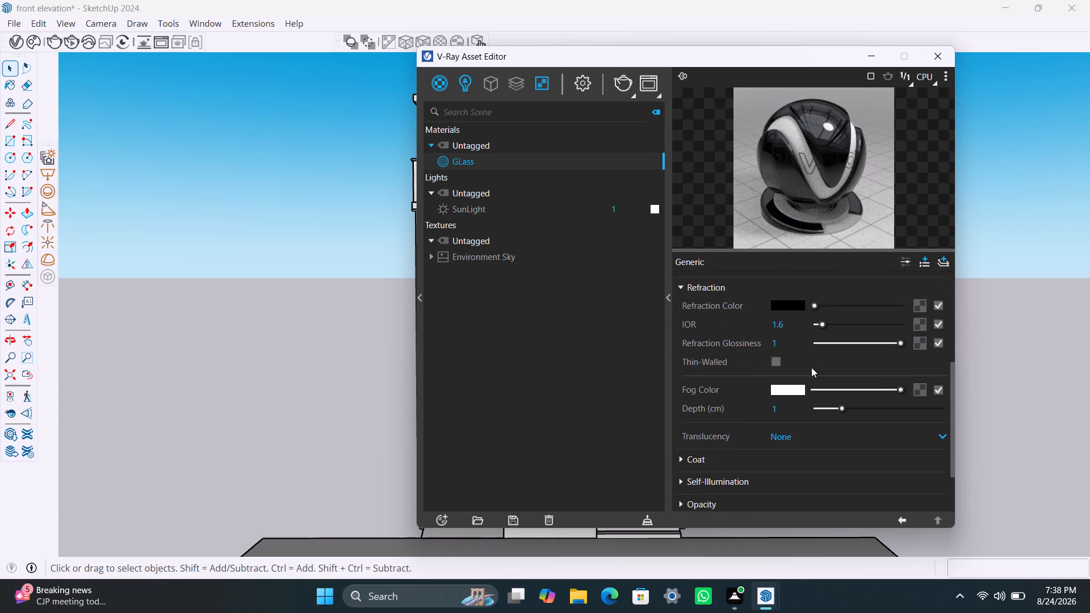
pyautogui.moveTo(810, 305); pyautogui.dragTo(900, 303)
pyautogui.moveTo(839, 311); pyautogui.dragTo(883, 312)
pyautogui.moveTo(819, 308); pyautogui.dragTo(908, 307)
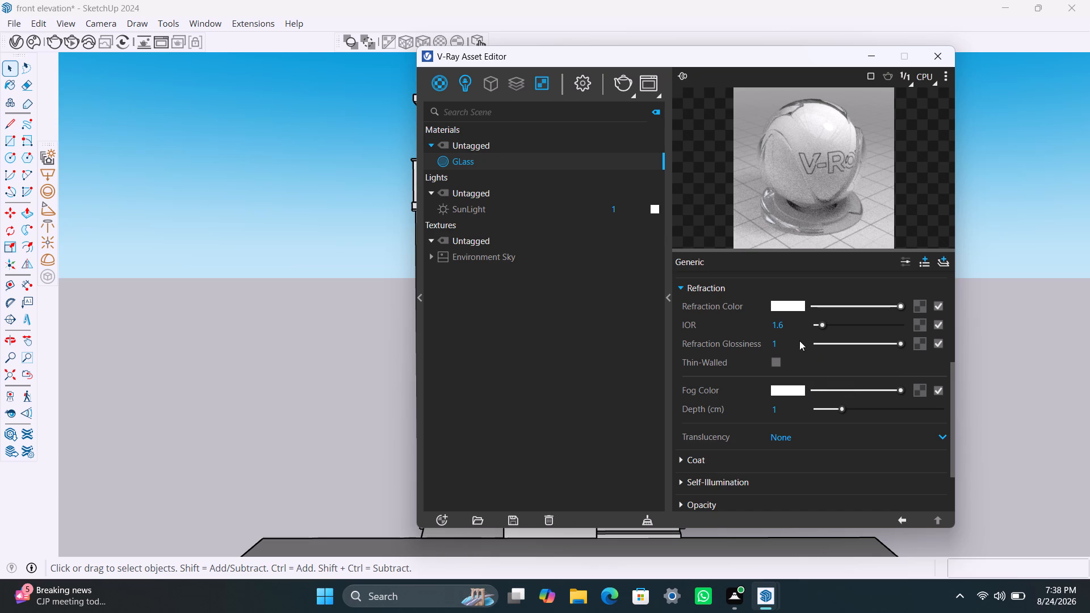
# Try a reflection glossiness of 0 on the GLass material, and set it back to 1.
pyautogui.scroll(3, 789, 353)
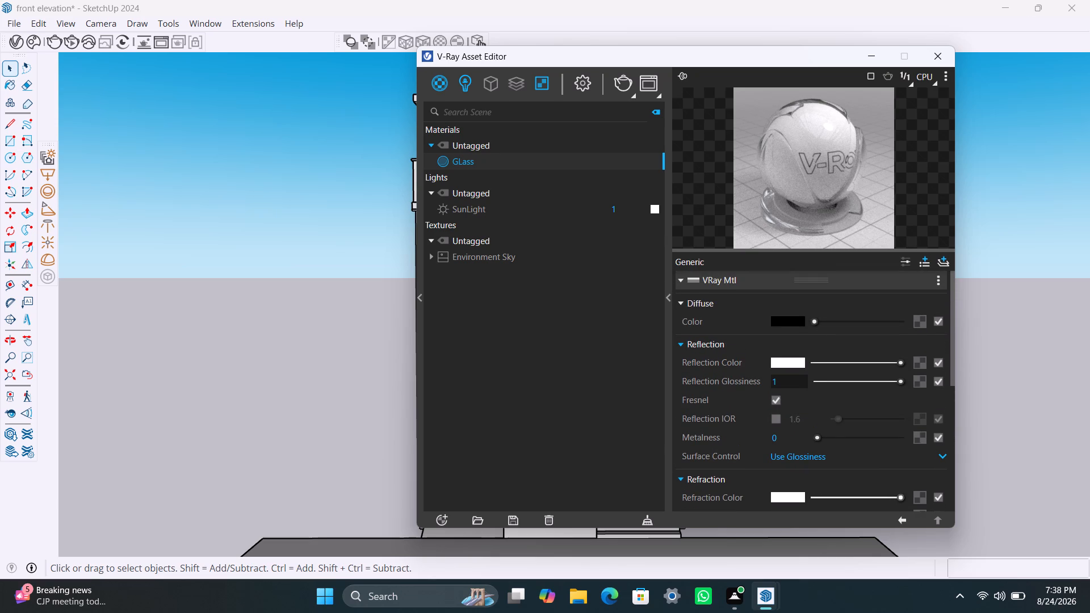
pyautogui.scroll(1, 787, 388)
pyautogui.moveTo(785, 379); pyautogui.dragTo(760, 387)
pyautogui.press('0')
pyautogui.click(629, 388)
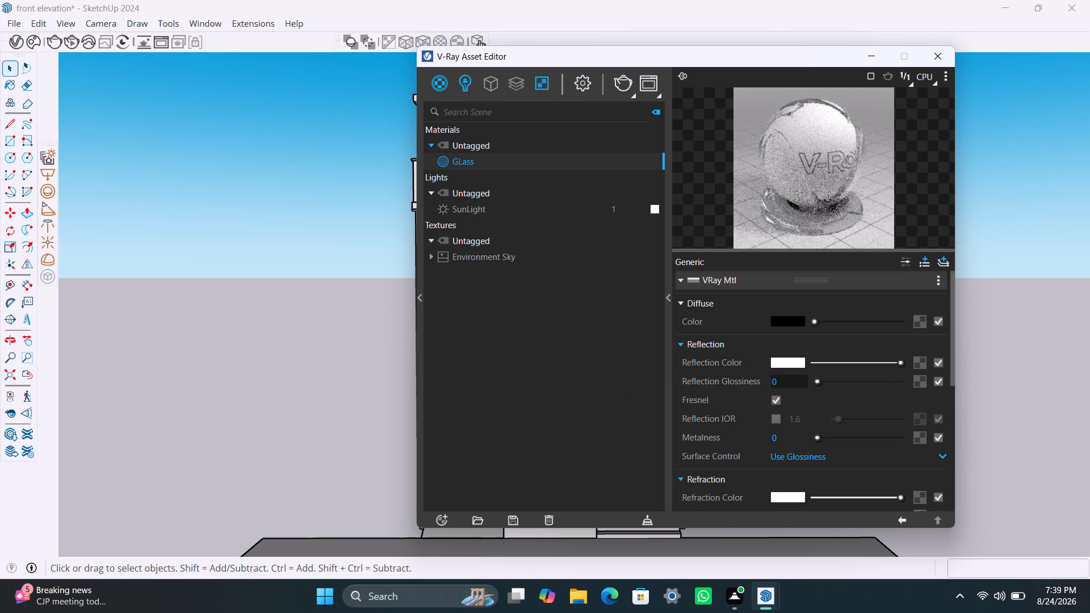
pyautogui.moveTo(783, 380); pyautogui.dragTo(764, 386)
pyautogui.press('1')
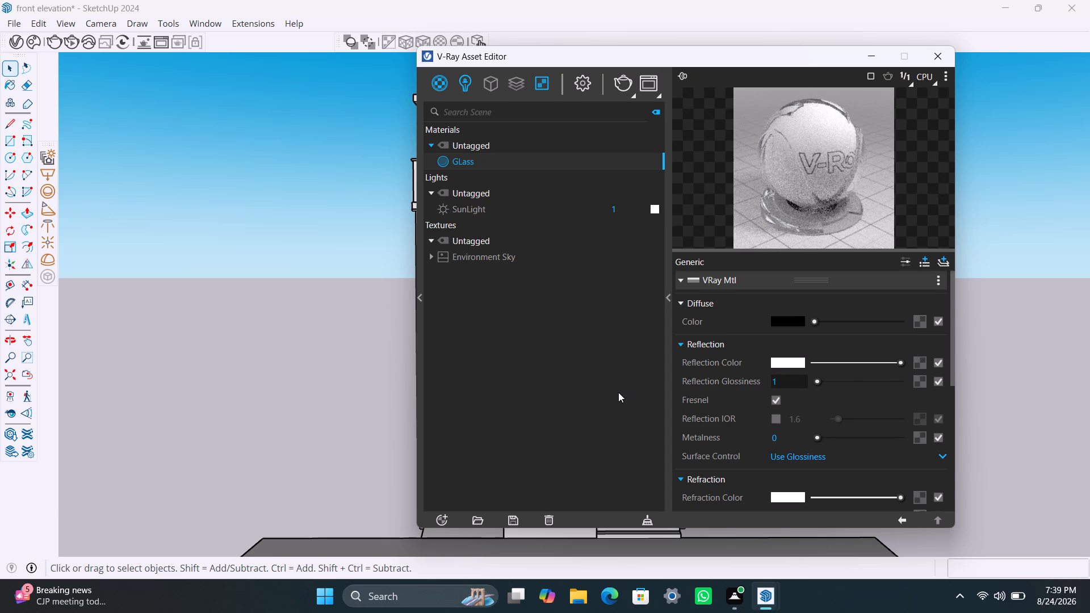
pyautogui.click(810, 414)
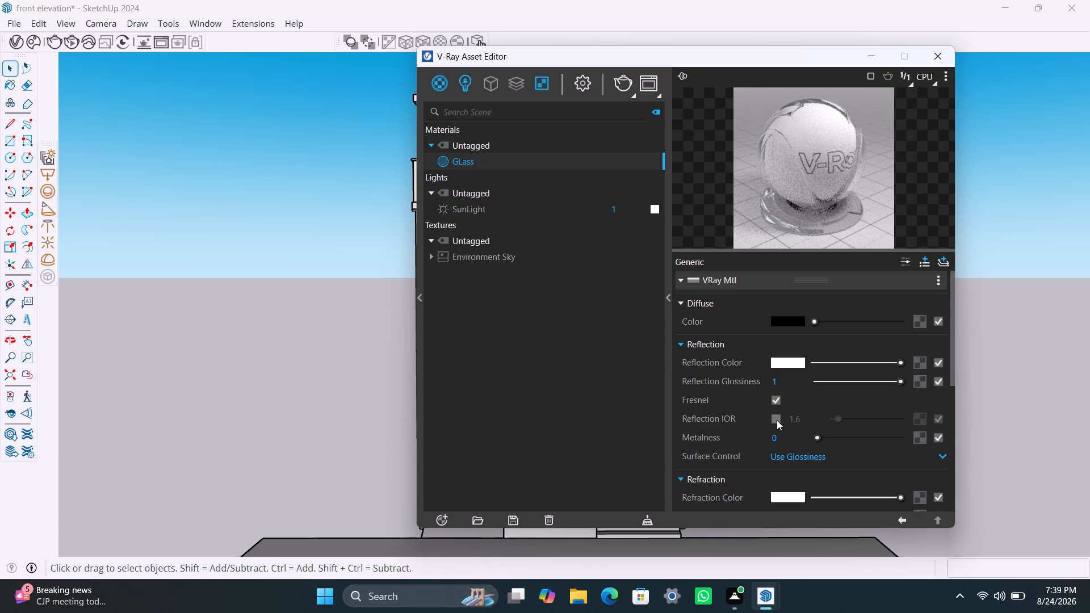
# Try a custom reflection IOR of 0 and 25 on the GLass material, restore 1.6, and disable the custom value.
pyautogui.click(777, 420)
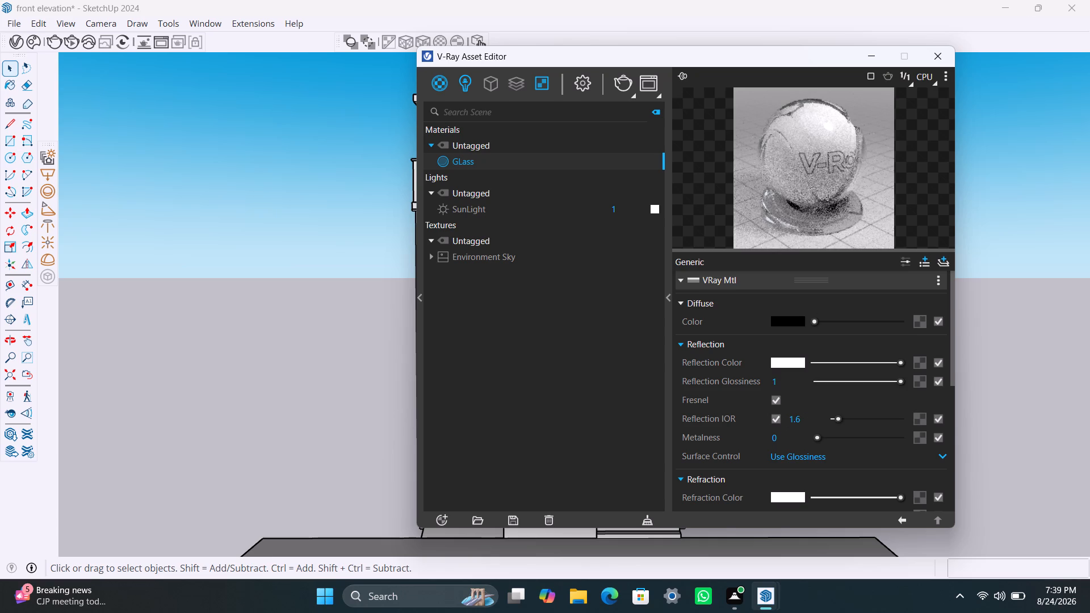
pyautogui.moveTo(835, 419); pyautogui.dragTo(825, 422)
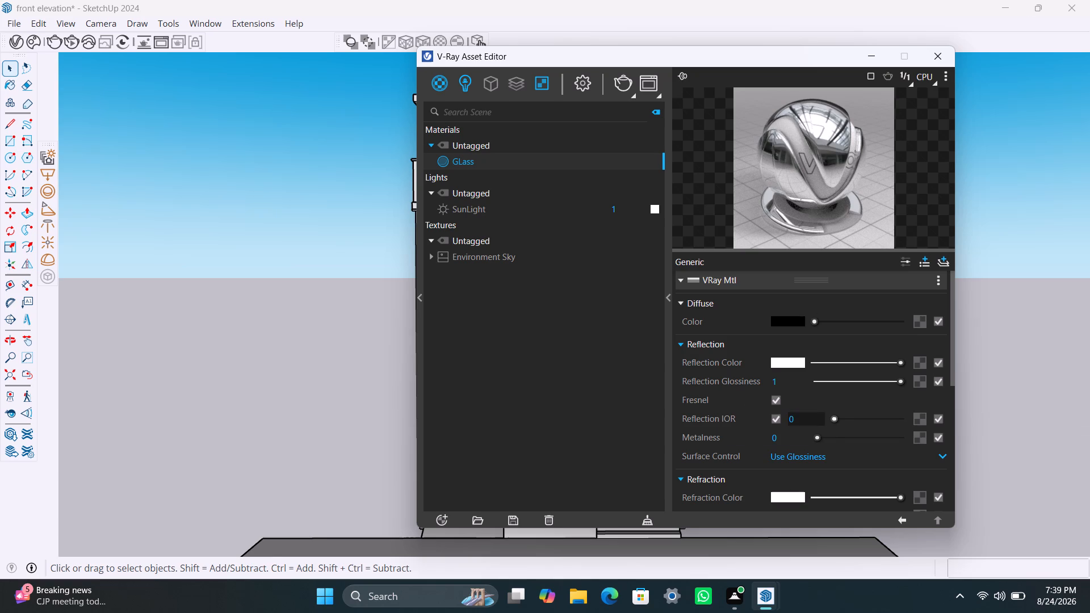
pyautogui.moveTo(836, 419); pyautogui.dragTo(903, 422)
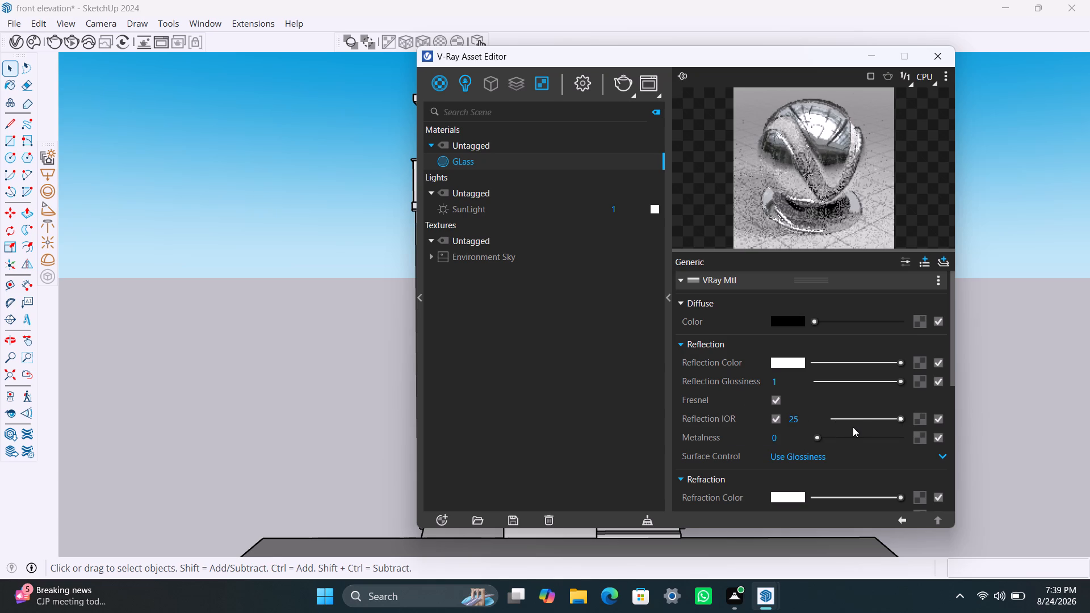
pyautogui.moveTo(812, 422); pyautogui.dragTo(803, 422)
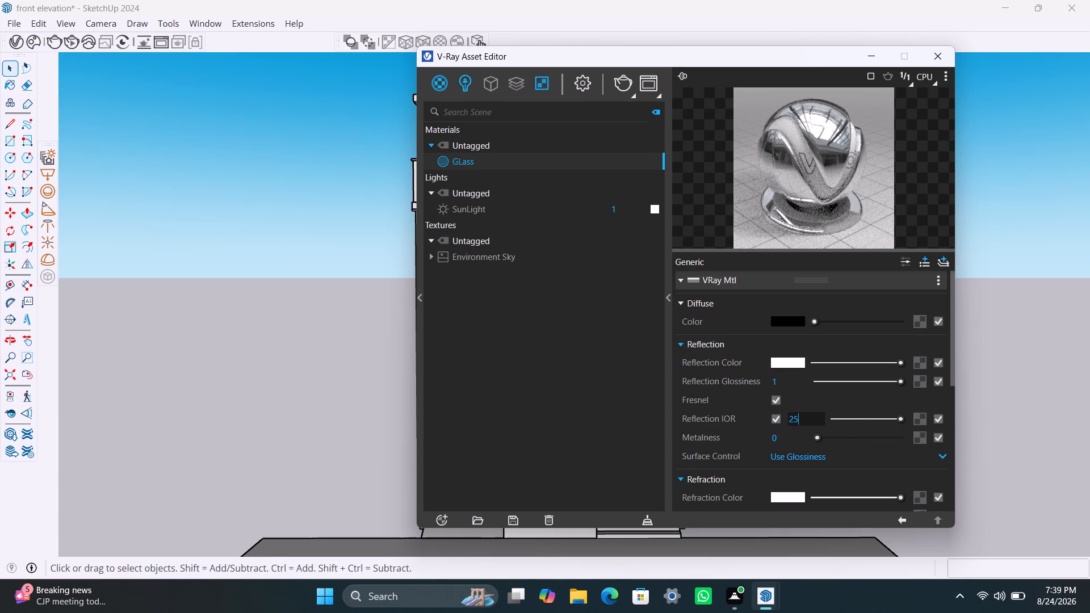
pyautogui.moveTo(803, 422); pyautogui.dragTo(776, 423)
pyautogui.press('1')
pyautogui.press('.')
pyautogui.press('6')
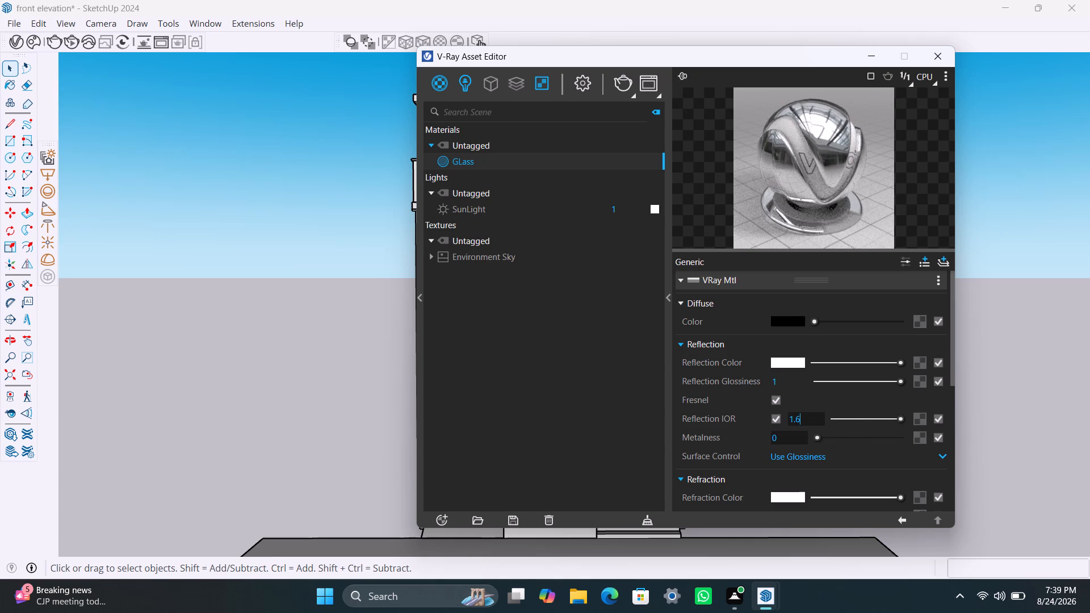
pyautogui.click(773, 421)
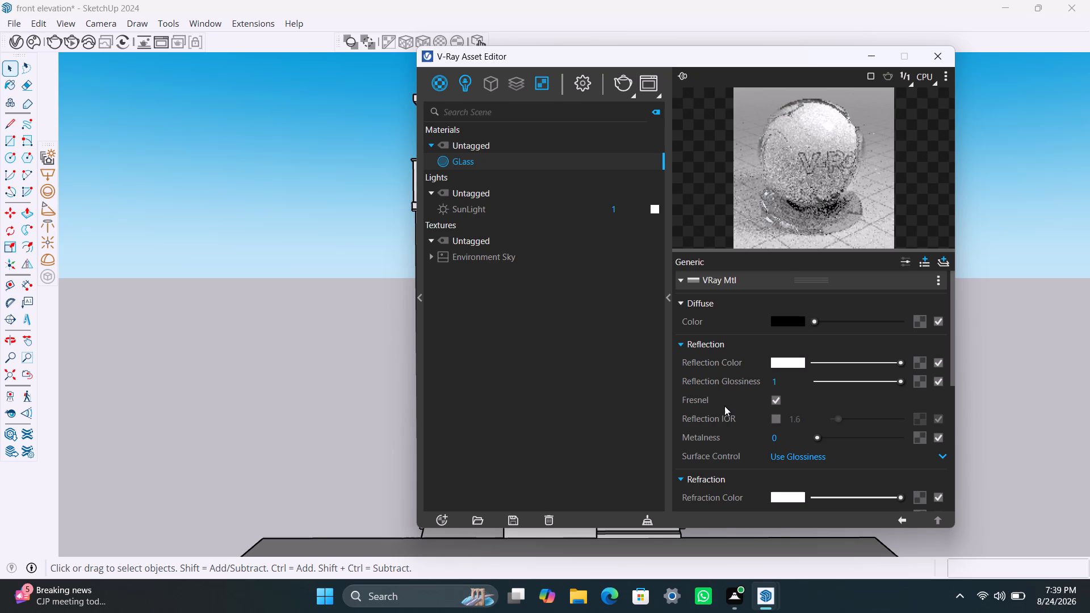
# Minimise the V-Ray Asset Editor to return to the house model.
pyautogui.scroll(-1, 747, 406)
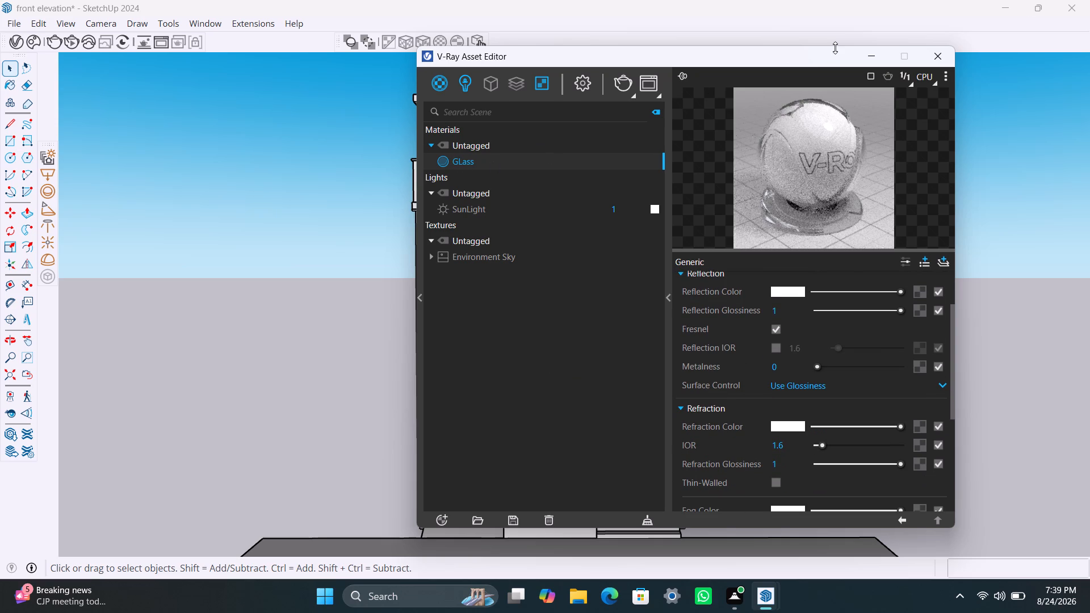
pyautogui.click(864, 51)
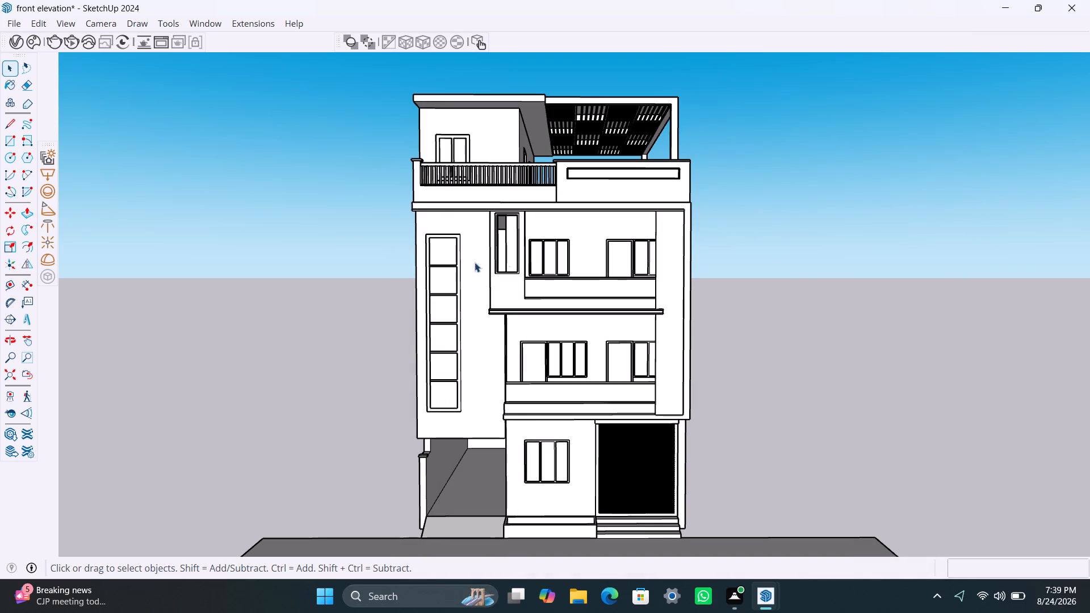
# Select the top pane of the tall vertical window and apply the GLass material to it from the V-Ray Asset Editor.
pyautogui.click(443, 255)
pyautogui.tripleClick(443, 255)
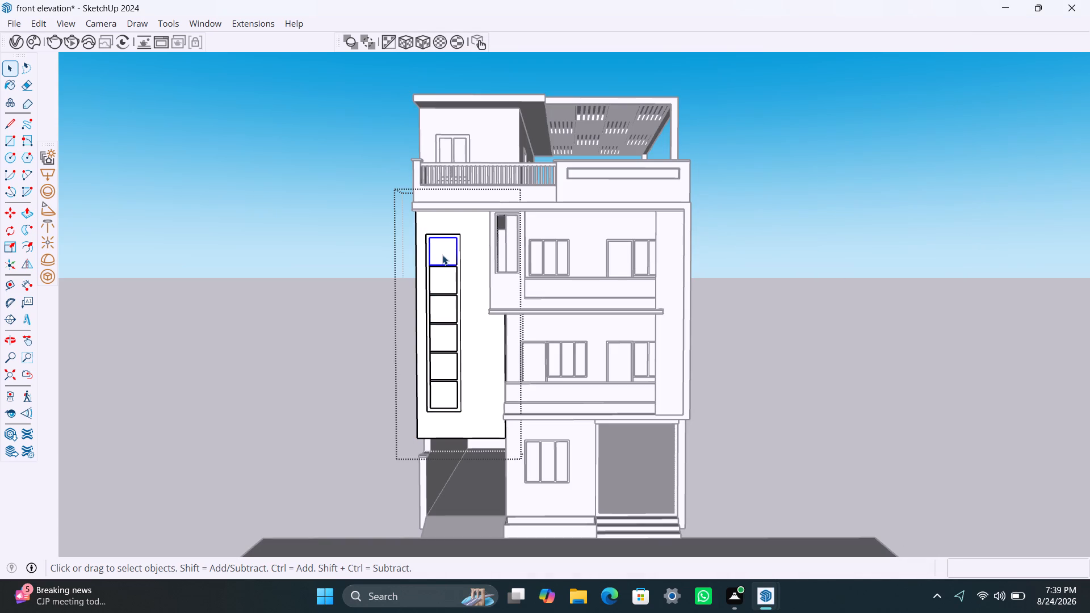
pyautogui.click(766, 596)
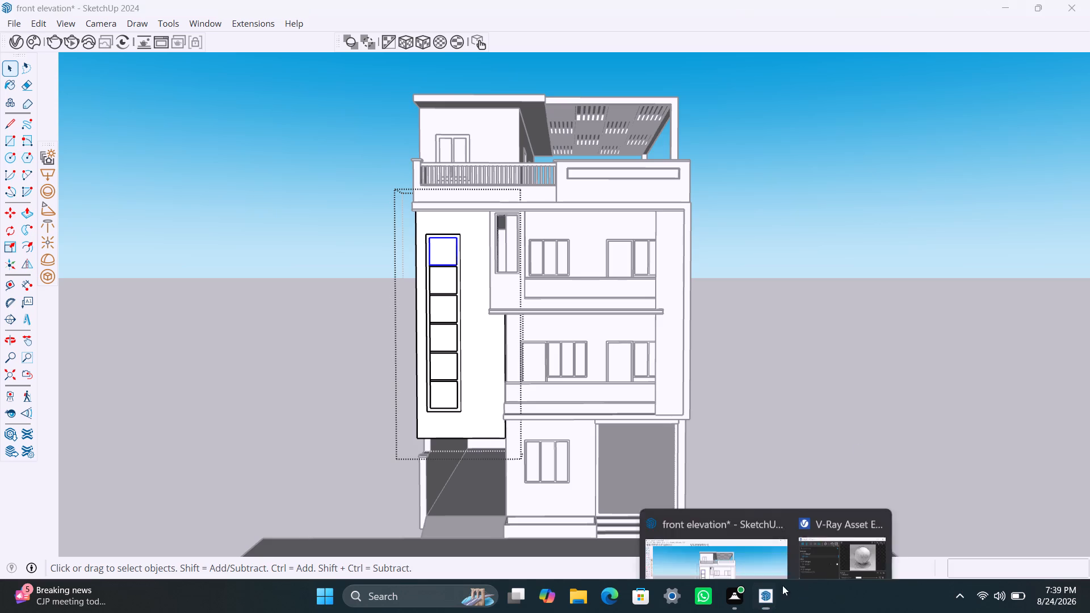
pyautogui.click(827, 520)
pyautogui.rightClick(591, 170)
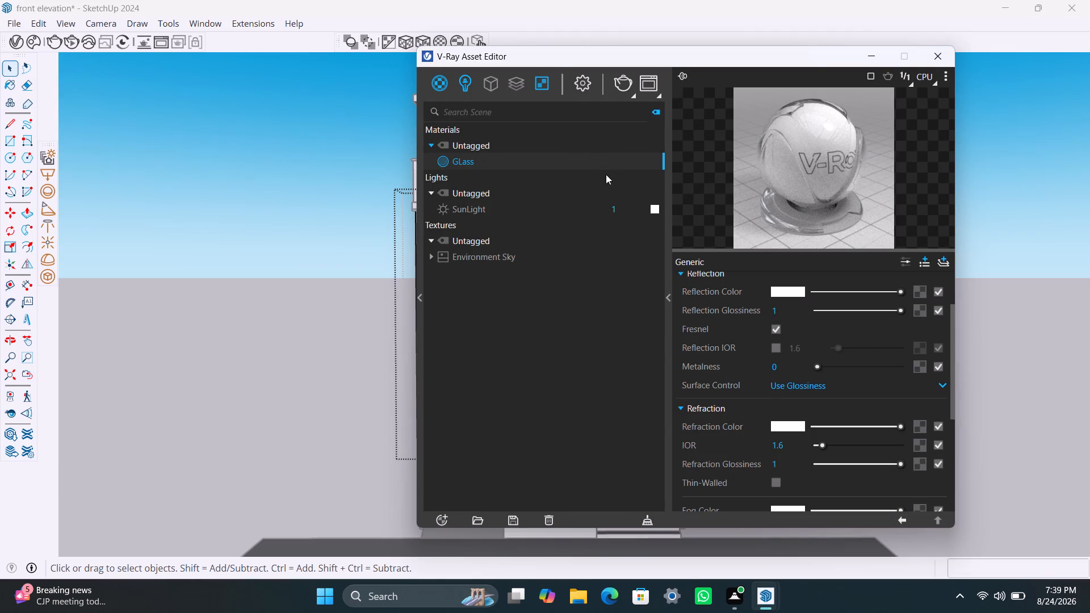
pyautogui.rightClick(571, 162)
pyautogui.click(599, 198)
# Apply the GLass material to the second and third panes from the top of the tall vertical window.
pyautogui.scroll(-1, 537, 262)
pyautogui.scroll(-4, 349, 272)
pyautogui.keyDown('shift'); pyautogui.moveTo(358, 289); pyautogui.dragTo(234, 306, button='middle'); pyautogui.keyUp('shift')
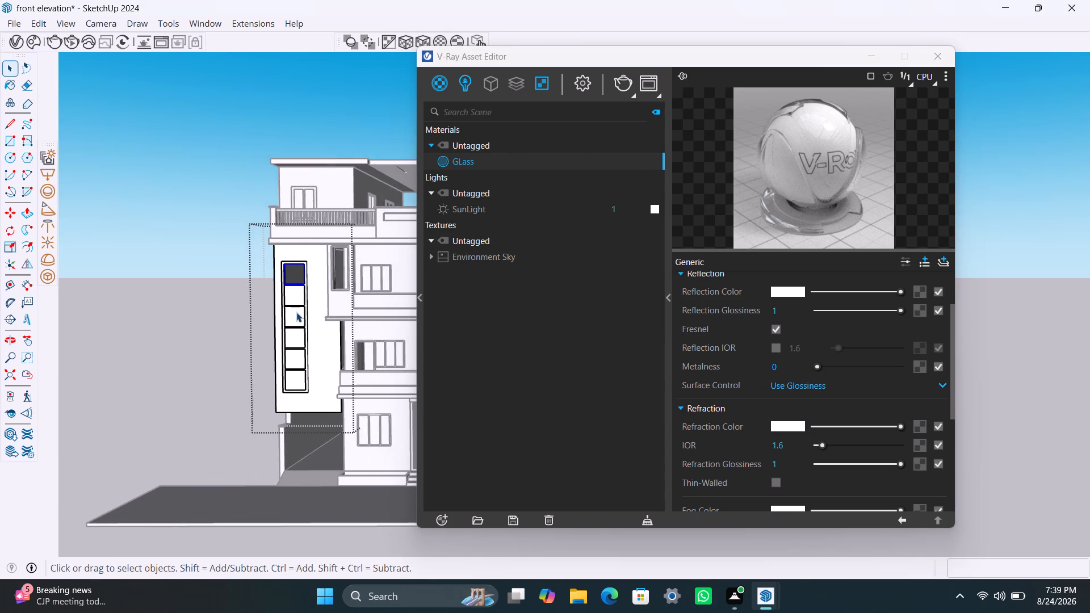
pyautogui.scroll(4, 296, 312)
pyautogui.moveTo(293, 308); pyautogui.dragTo(321, 317, button='middle')
pyautogui.scroll(9, 298, 305)
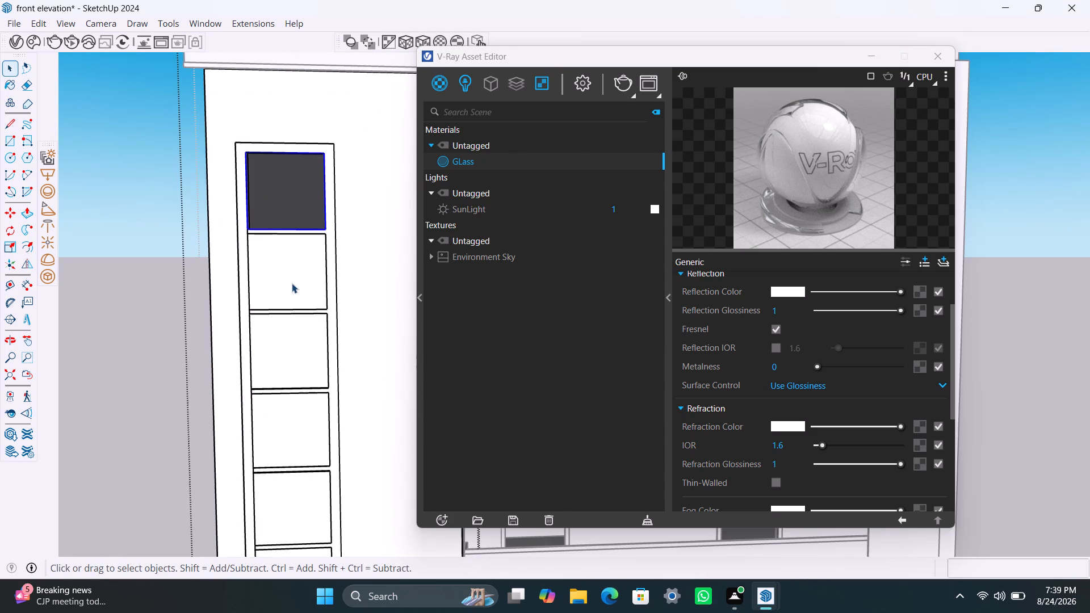
pyautogui.doubleClick(292, 283)
pyautogui.tripleClick(292, 283)
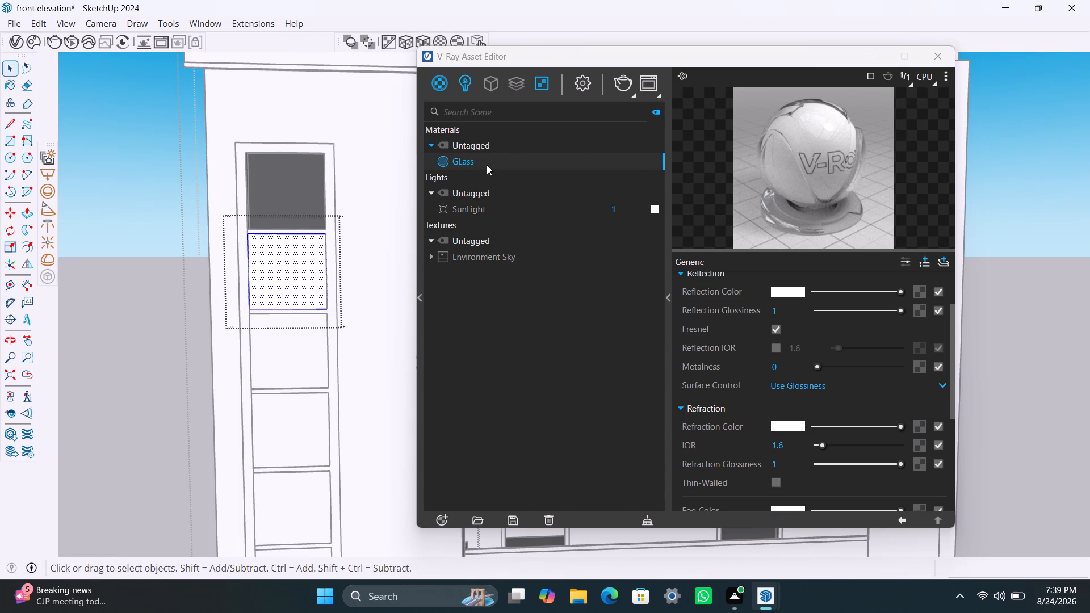
pyautogui.rightClick(487, 165)
pyautogui.click(515, 200)
pyautogui.tripleClick(309, 350)
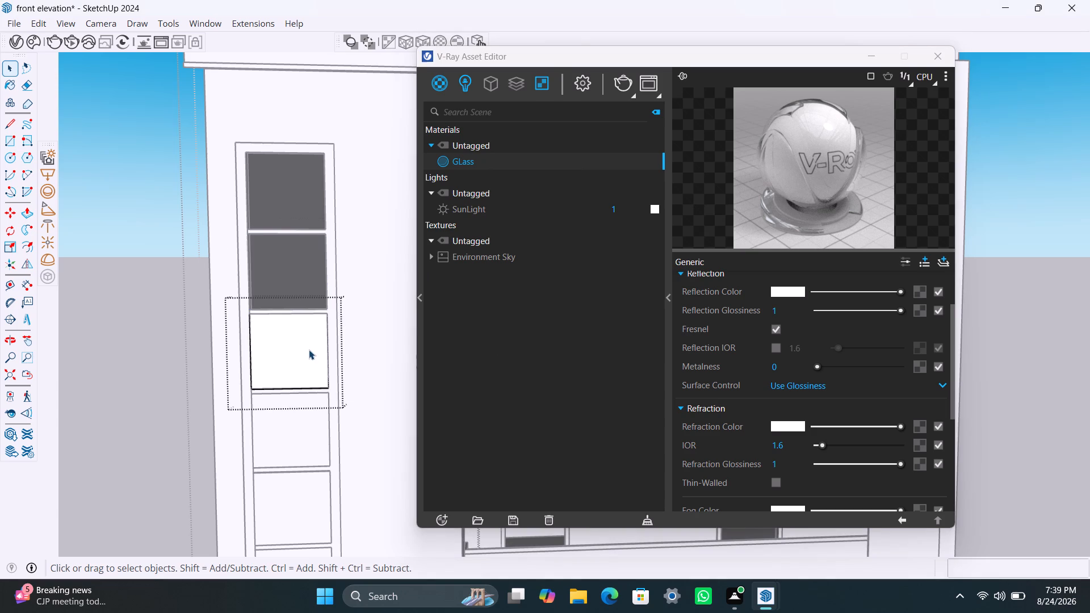
pyautogui.click(309, 350)
pyautogui.rightClick(471, 163)
pyautogui.click(502, 195)
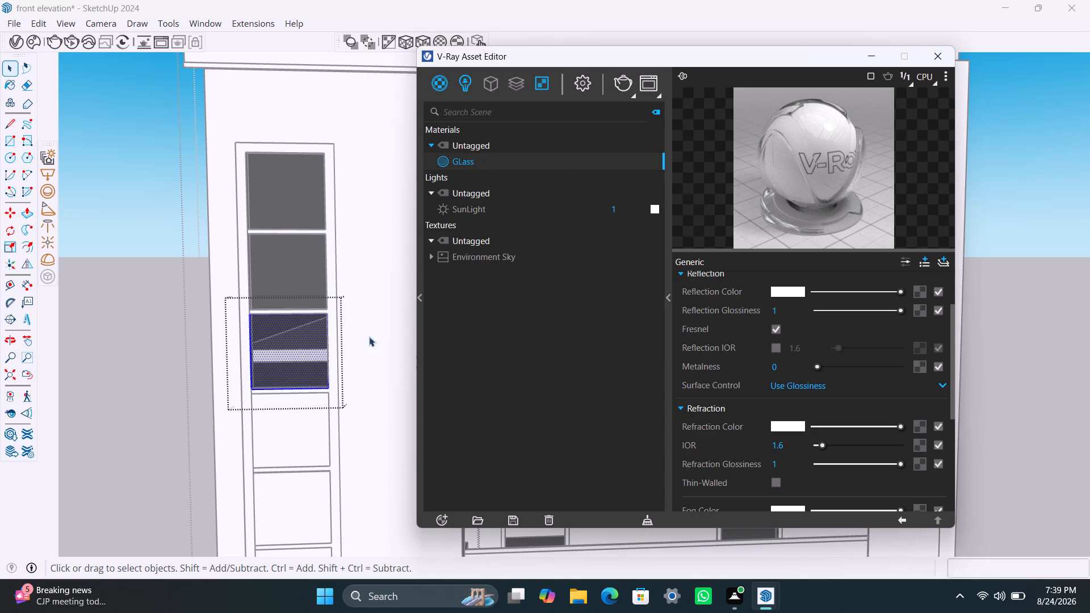
# Apply the GLass material to the fourth, fifth and bottom panes of the tall vertical window.
pyautogui.tripleClick(301, 414)
pyautogui.click(301, 415)
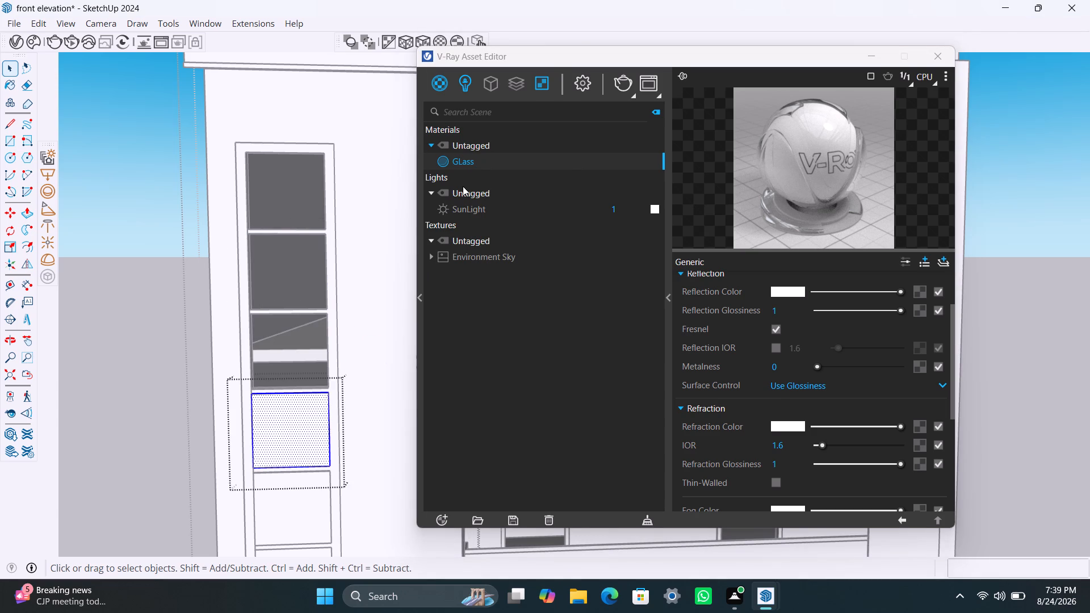
pyautogui.rightClick(471, 164)
pyautogui.click(489, 187)
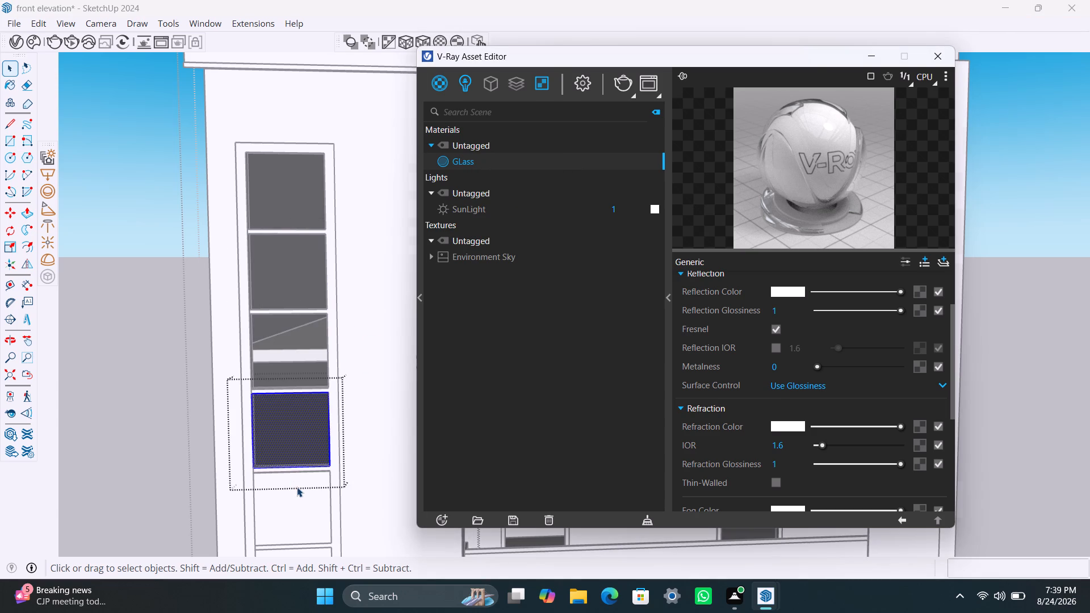
pyautogui.tripleClick(297, 487)
pyautogui.click(297, 487)
pyautogui.rightClick(467, 157)
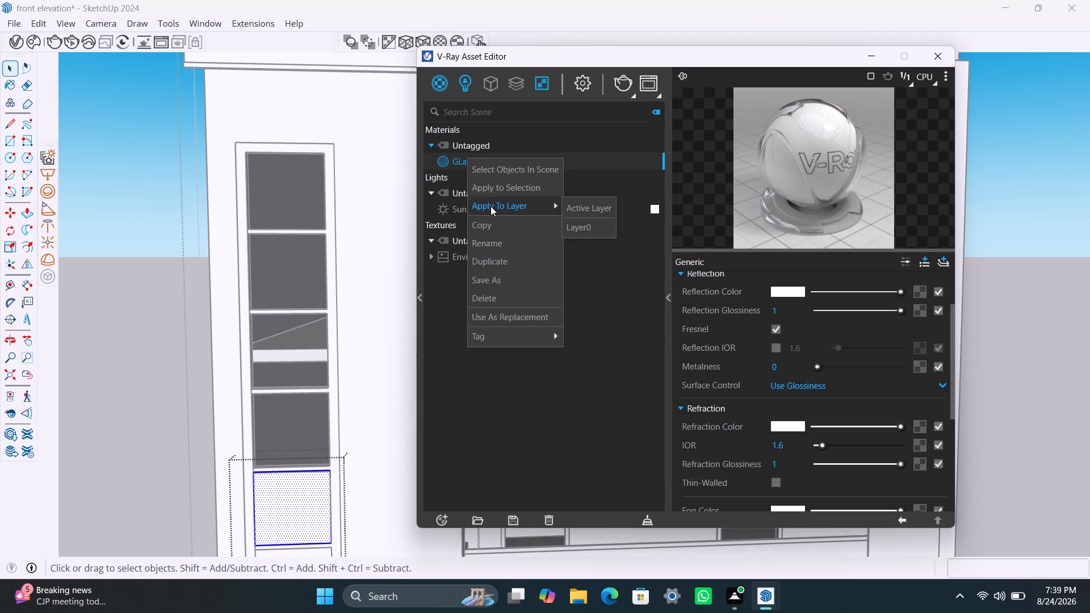
pyautogui.click(496, 194)
pyautogui.scroll(-2, 290, 474)
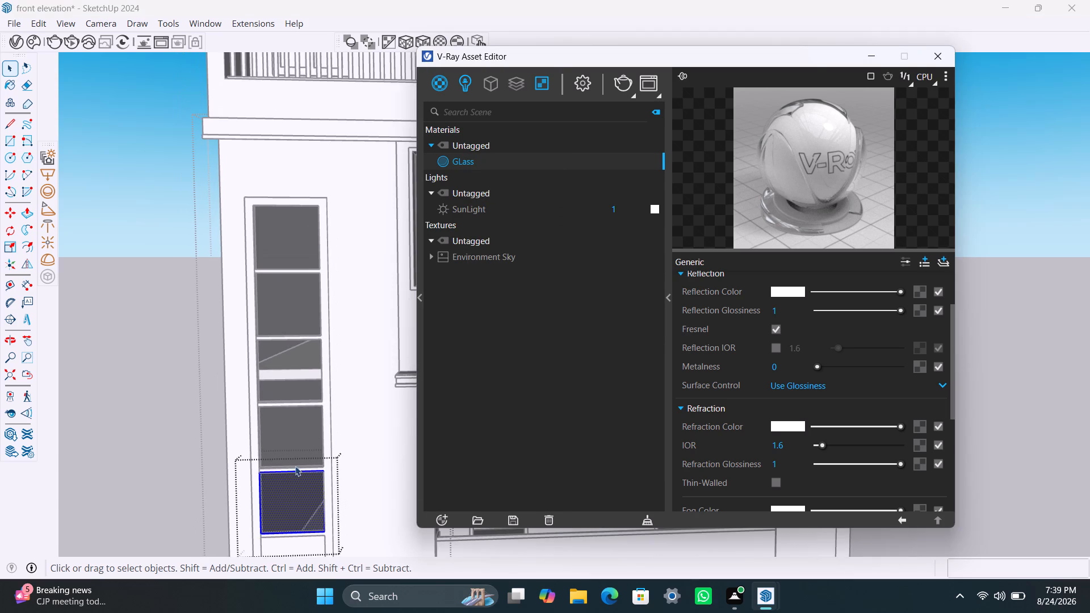
pyautogui.moveTo(295, 466); pyautogui.dragTo(312, 401, button='middle')
pyautogui.tripleClick(313, 492)
pyautogui.click(313, 492)
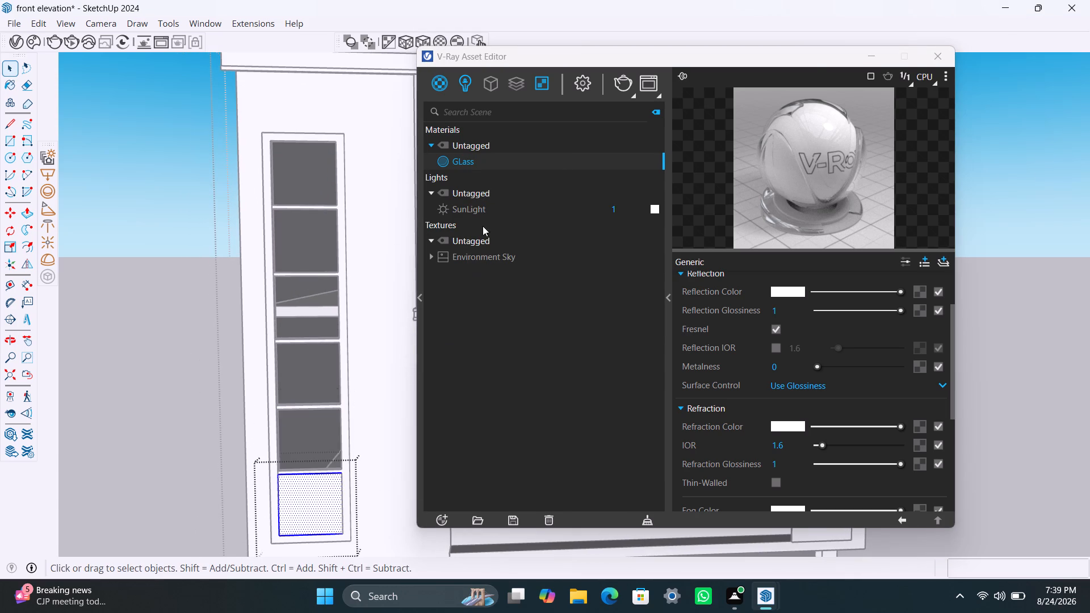
pyautogui.rightClick(481, 166)
pyautogui.click(499, 195)
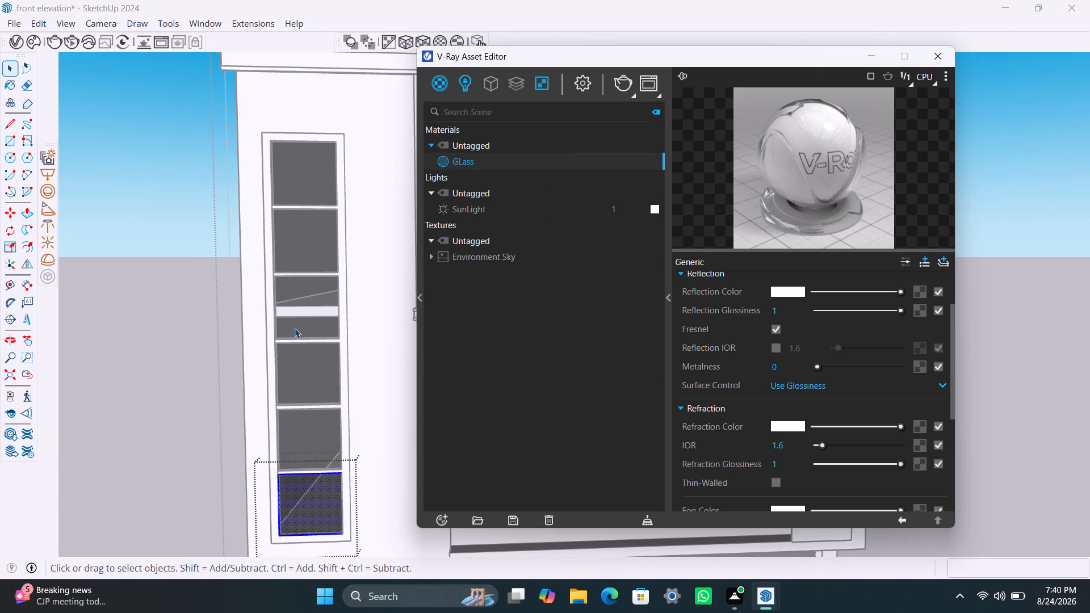
# Run an interactive V-Ray test render of the glazed facade, stop it, and return to the model.
pyautogui.scroll(-2, 295, 329)
pyautogui.moveTo(295, 333); pyautogui.dragTo(276, 333, button='middle')
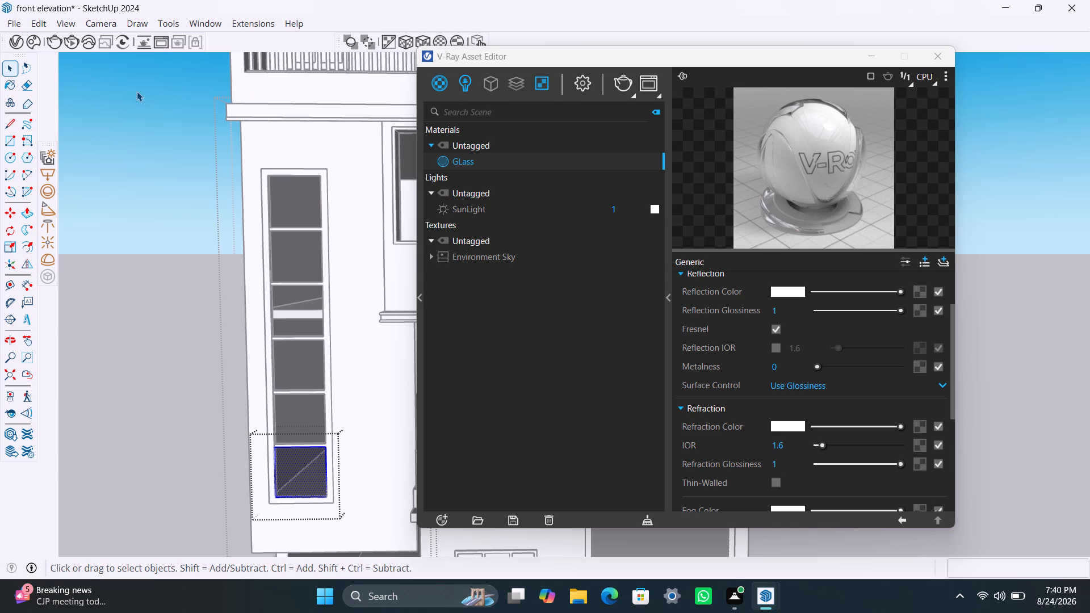
pyautogui.click(73, 41)
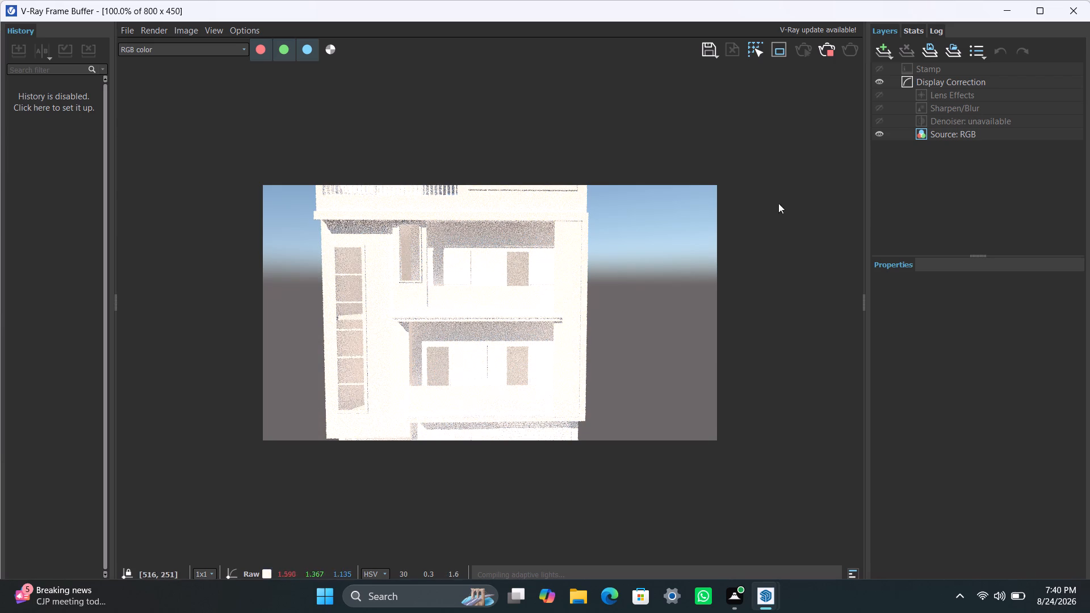
pyautogui.click(831, 54)
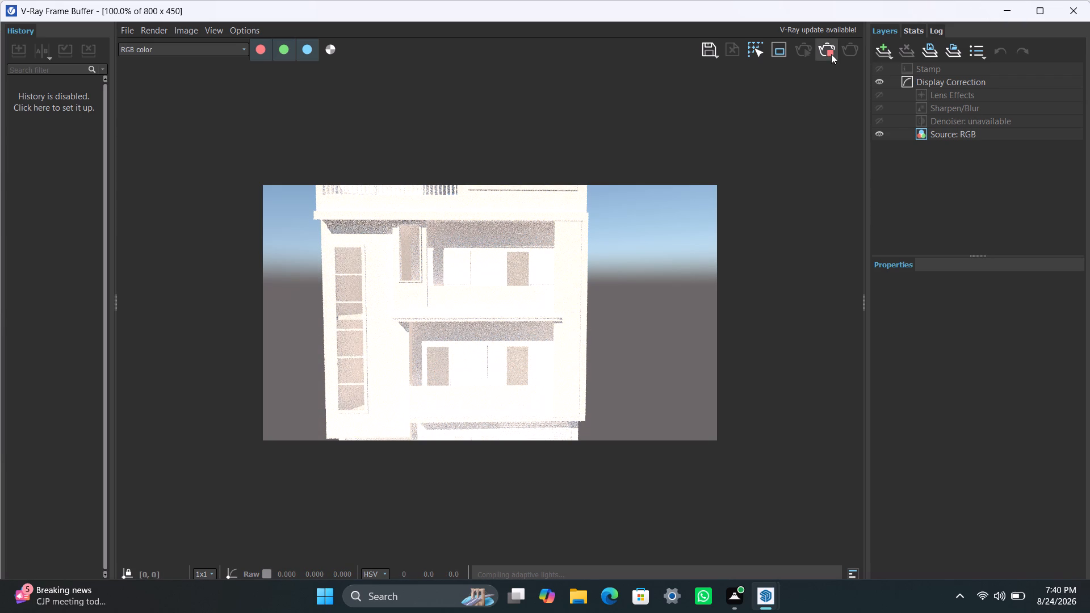
pyautogui.click(1007, 4)
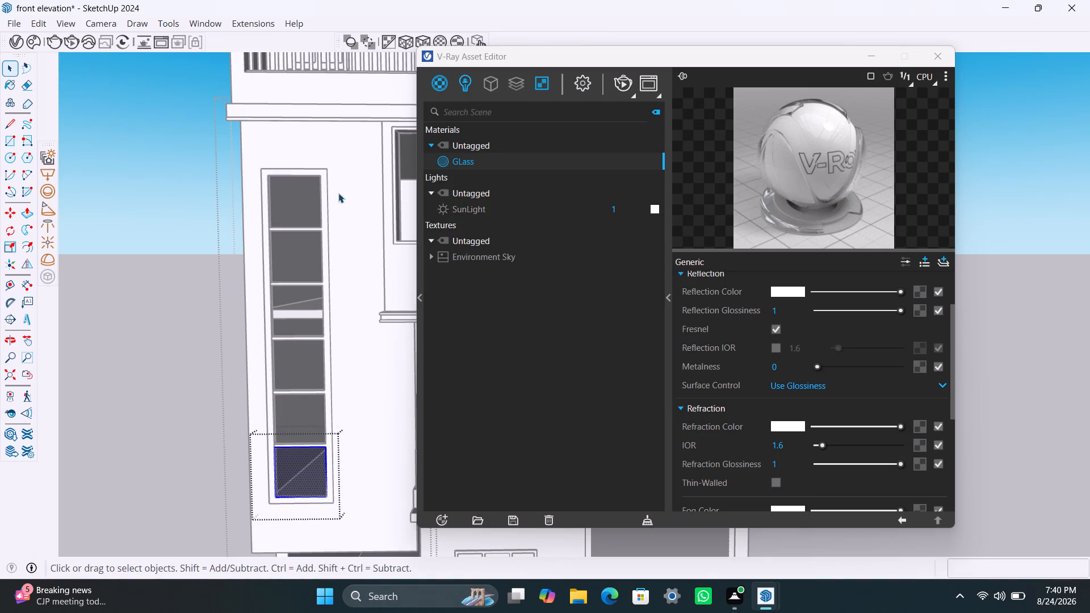
# Apply the GLass material to the long horizontal panel in the roof terrace parapet.
pyautogui.scroll(-5, 393, 240)
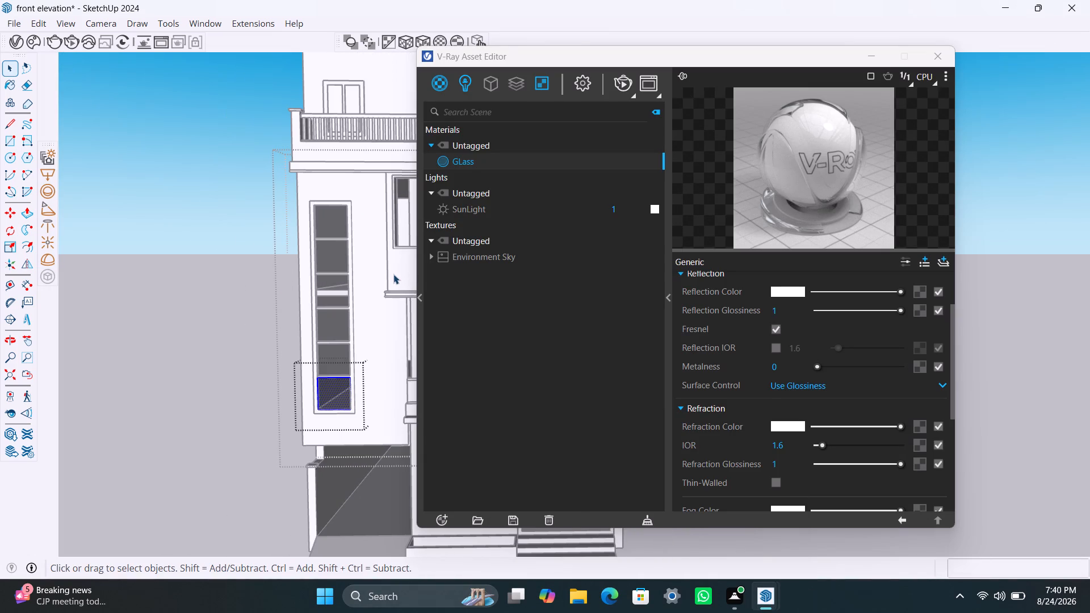
pyautogui.keyDown('shift'); pyautogui.moveTo(393, 274); pyautogui.dragTo(131, 314, button='middle'); pyautogui.keyUp('shift')
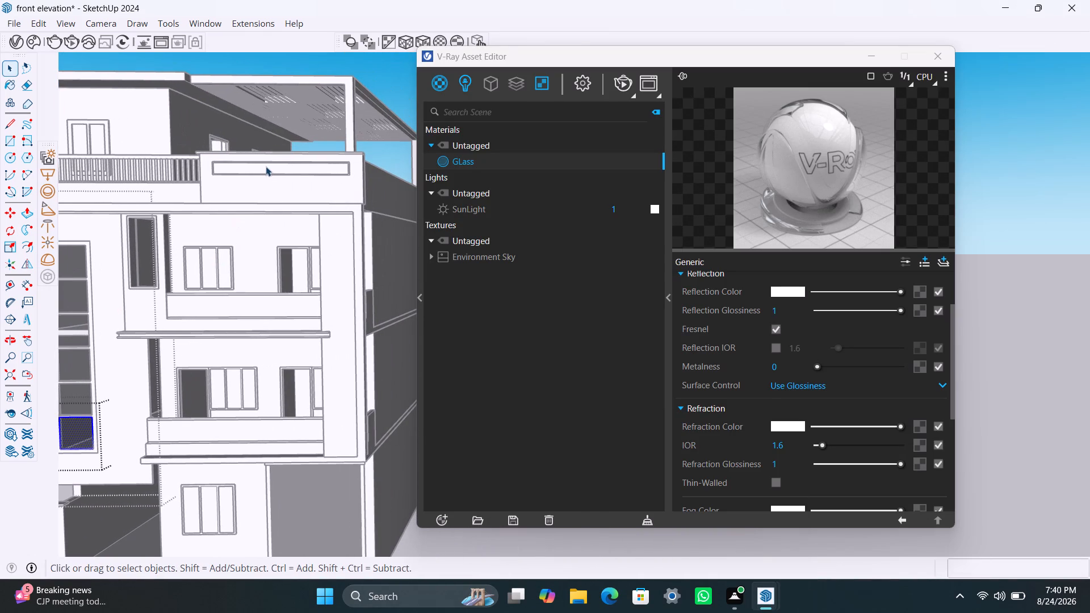
pyautogui.doubleClick(268, 165)
pyautogui.doubleClick(276, 169)
pyautogui.scroll(5, 279, 169)
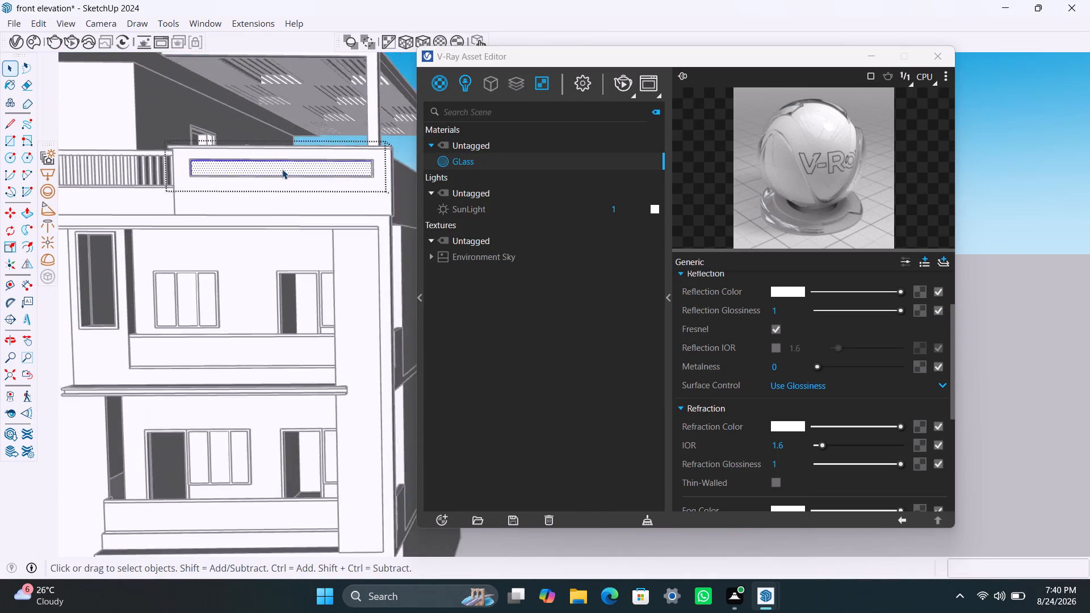
pyautogui.scroll(2, 282, 169)
pyautogui.tripleClick(282, 169)
pyautogui.click(282, 169)
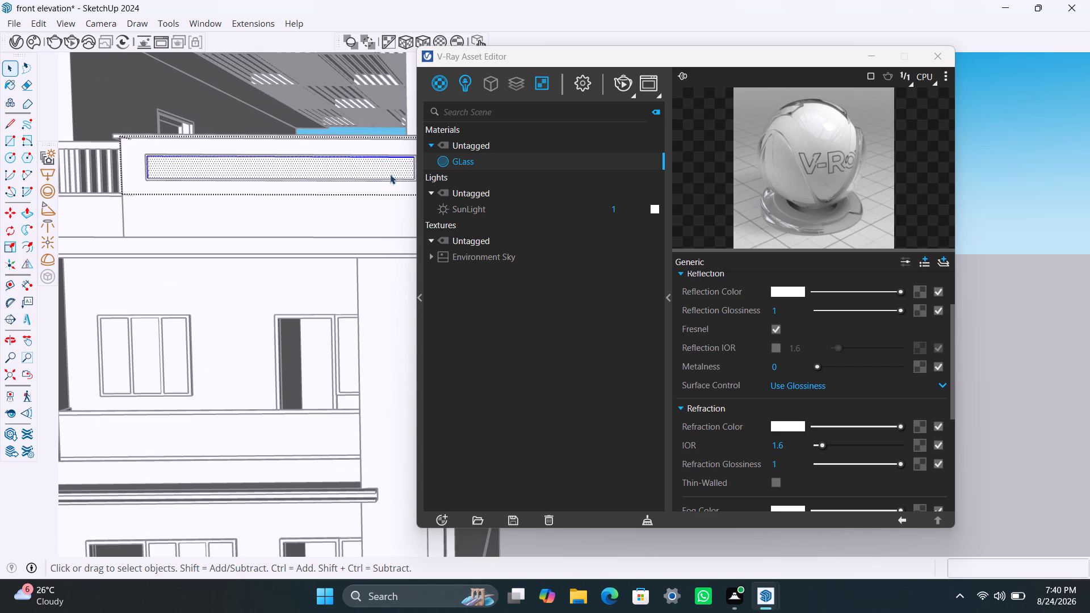
pyautogui.rightClick(471, 169)
pyautogui.click(493, 190)
# Apply the GLass material to the left pane of the three-pane window on the upper balcony.
pyautogui.scroll(-1, 295, 380)
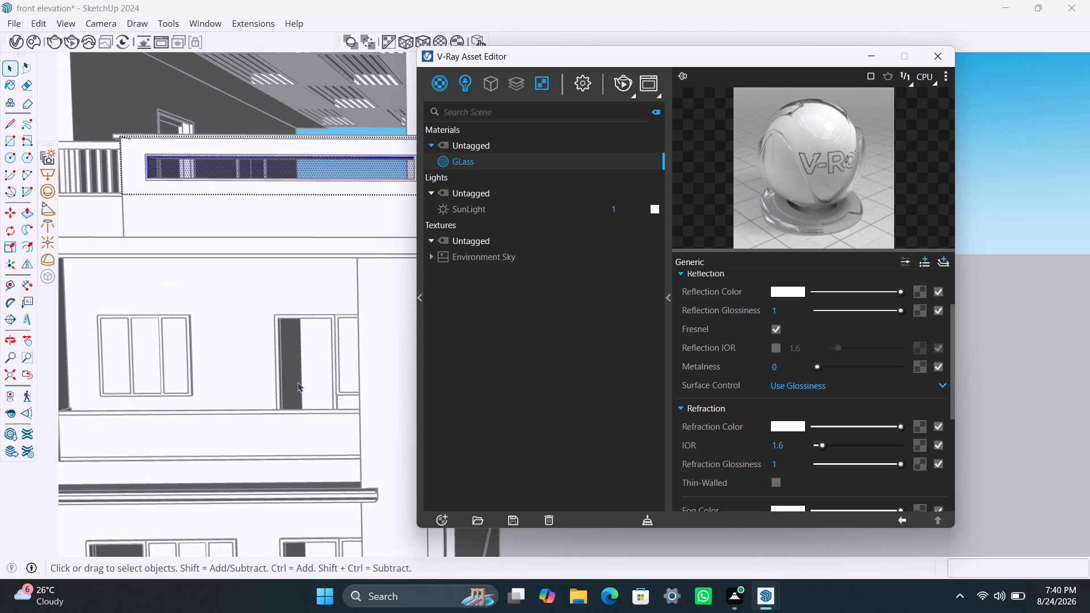
pyautogui.scroll(-2, 297, 382)
pyautogui.tripleClick(167, 369)
pyautogui.click(167, 369)
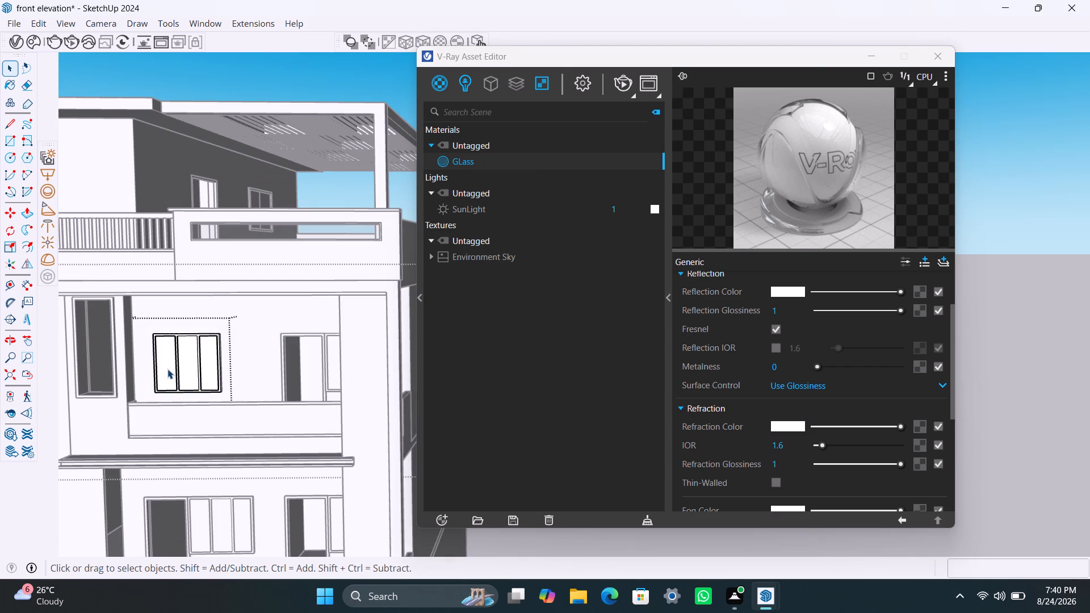
pyautogui.doubleClick(167, 369)
pyautogui.doubleClick(167, 369)
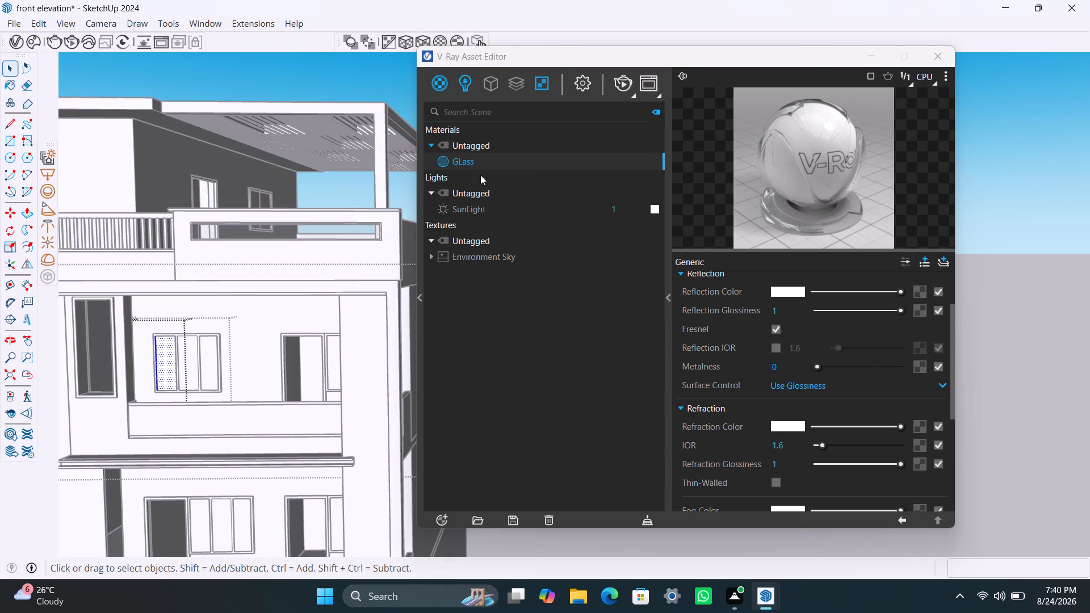
pyautogui.rightClick(487, 166)
pyautogui.click(517, 196)
# Apply the GLass material to the middle pane of the upper balcony's three-pane window.
pyautogui.tripleClick(184, 362)
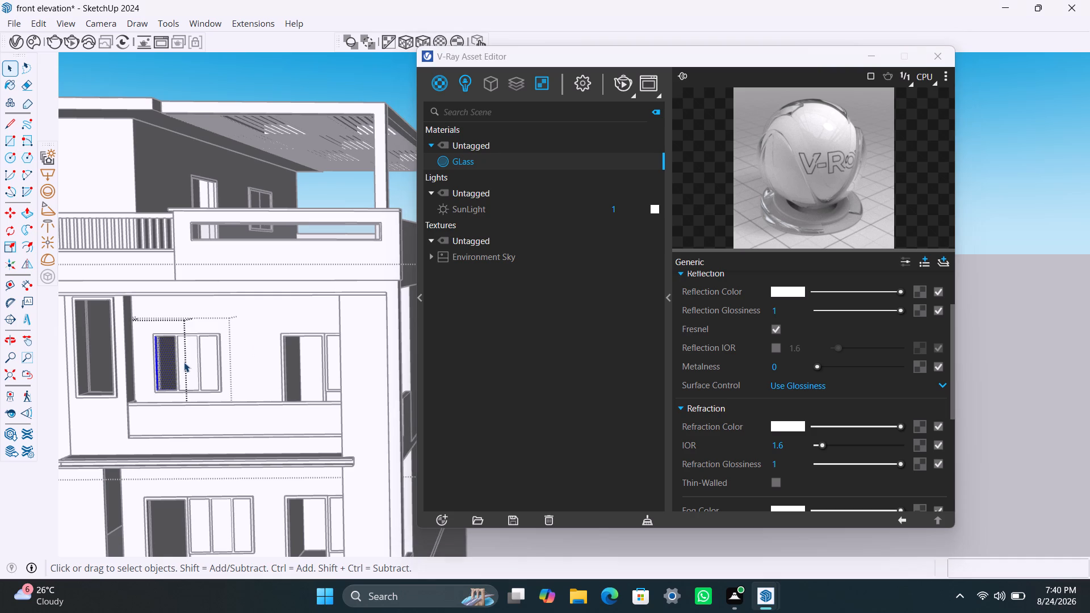
pyautogui.click(187, 361)
pyautogui.scroll(4, 191, 364)
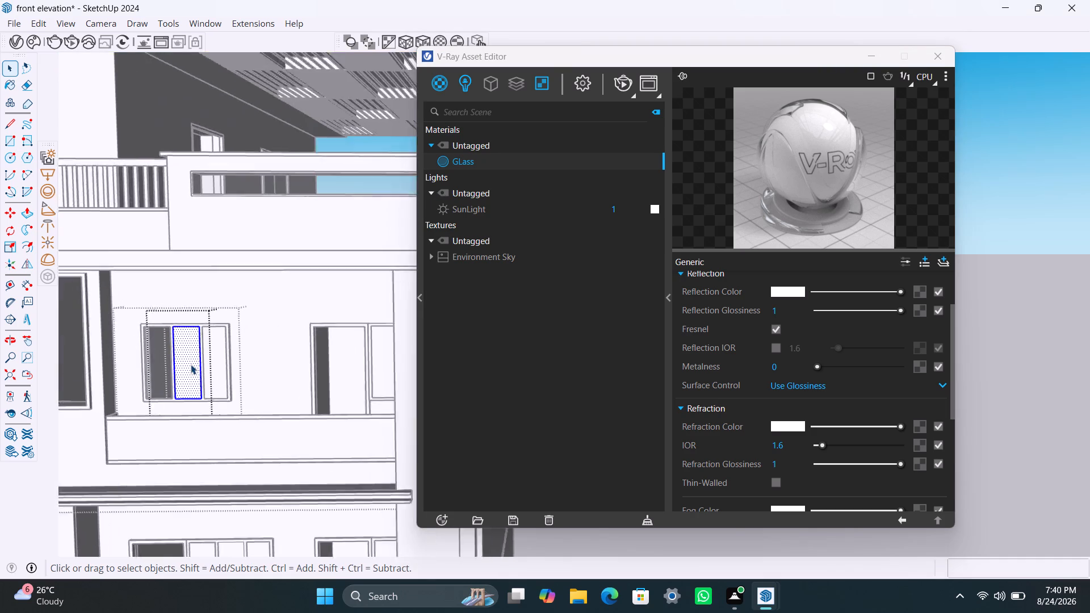
pyautogui.scroll(8, 191, 364)
pyautogui.tripleClick(191, 364)
pyautogui.click(191, 364)
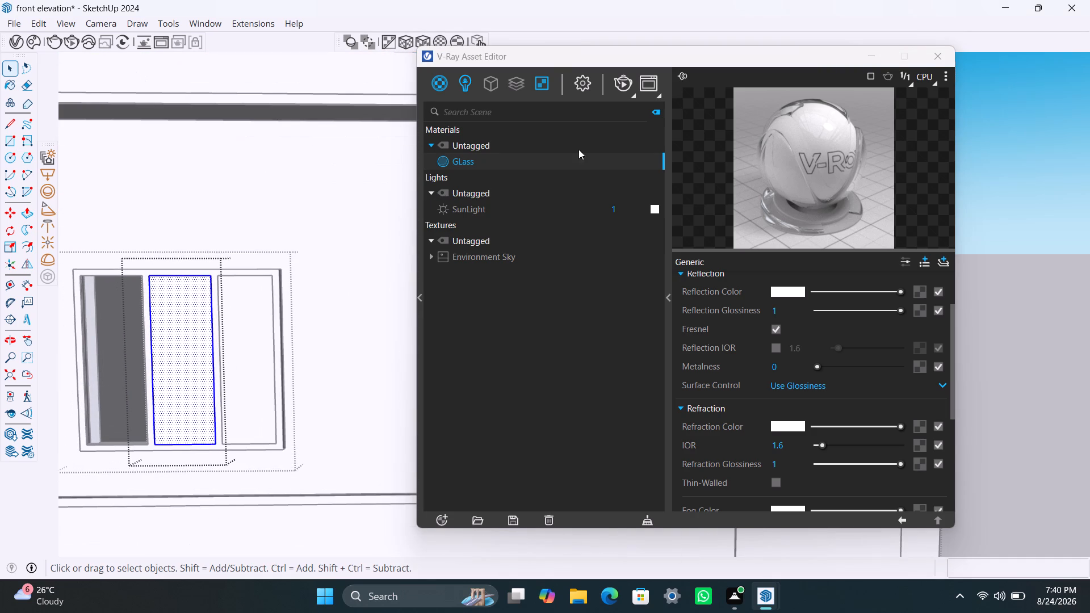
pyautogui.rightClick(501, 163)
pyautogui.click(534, 190)
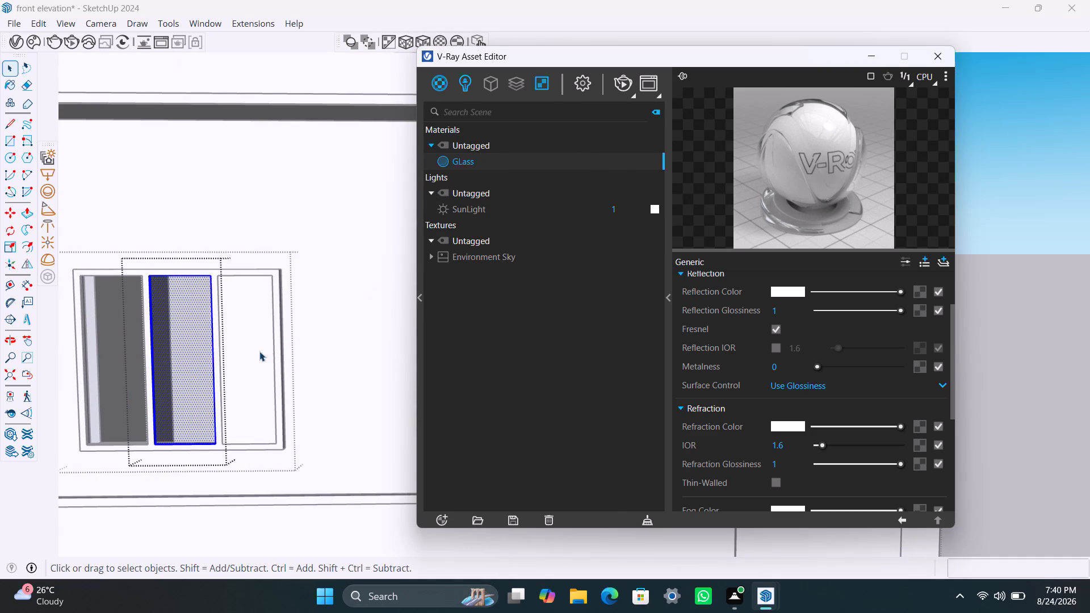
# Apply the GLass material to the right pane of the upper balcony's three-pane window.
pyautogui.tripleClick(259, 351)
pyautogui.tripleClick(259, 351)
pyautogui.doubleClick(258, 351)
pyautogui.tripleClick(251, 346)
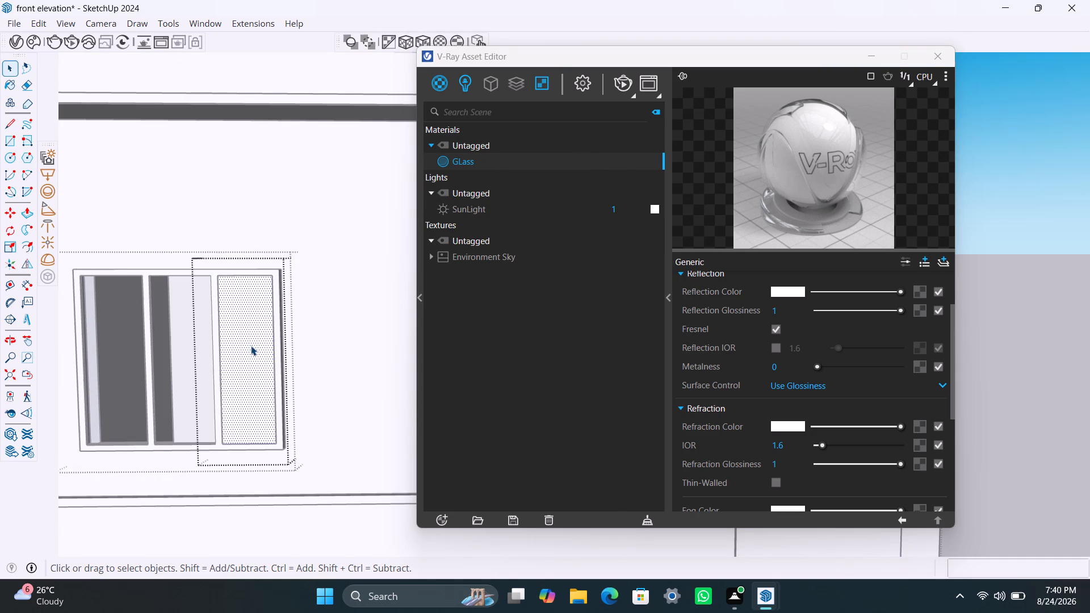
pyautogui.click(251, 346)
pyautogui.rightClick(468, 161)
pyautogui.click(484, 186)
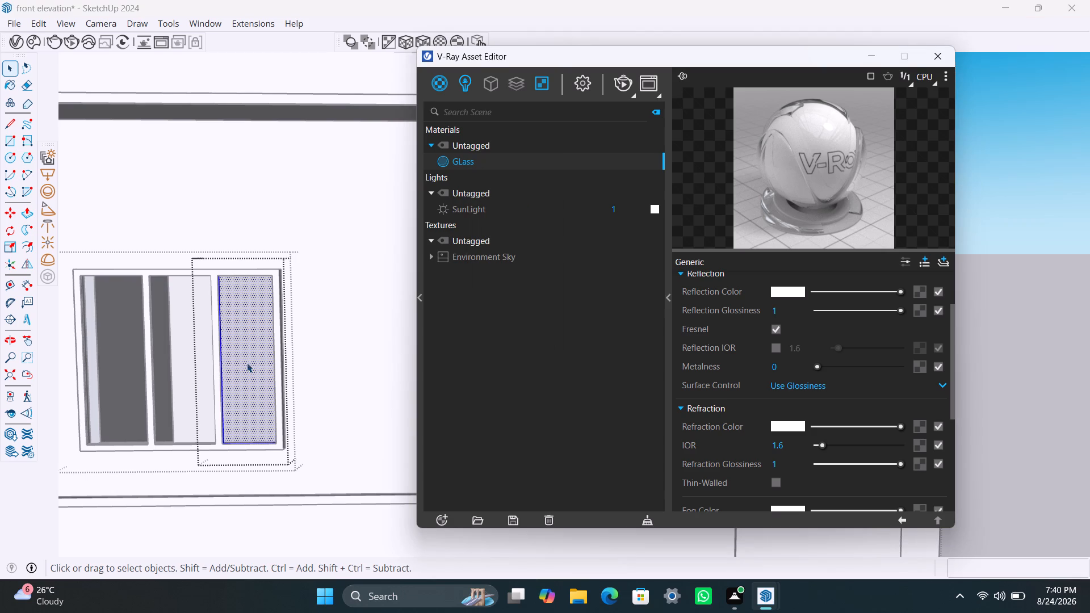
pyautogui.doubleClick(246, 363)
pyautogui.rightClick(460, 162)
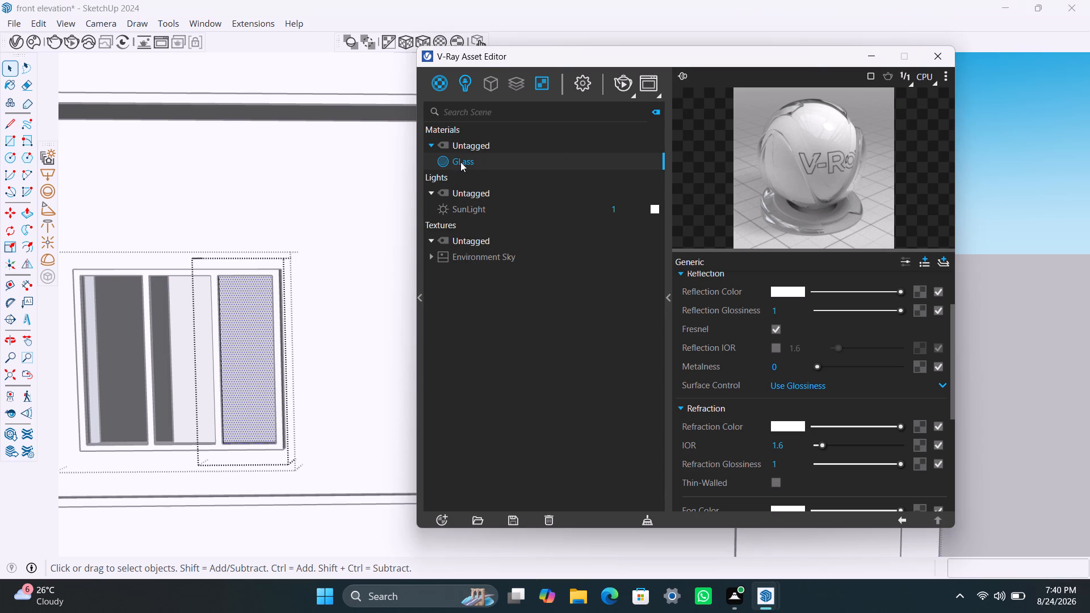
pyautogui.click(476, 191)
# Reapply the GLass material to the right pane of the upper balcony's three-pane window.
pyautogui.scroll(-10, 277, 355)
pyautogui.moveTo(282, 364); pyautogui.dragTo(359, 349, button='middle')
pyautogui.tripleClick(319, 358)
pyautogui.doubleClick(319, 358)
pyautogui.scroll(11, 322, 360)
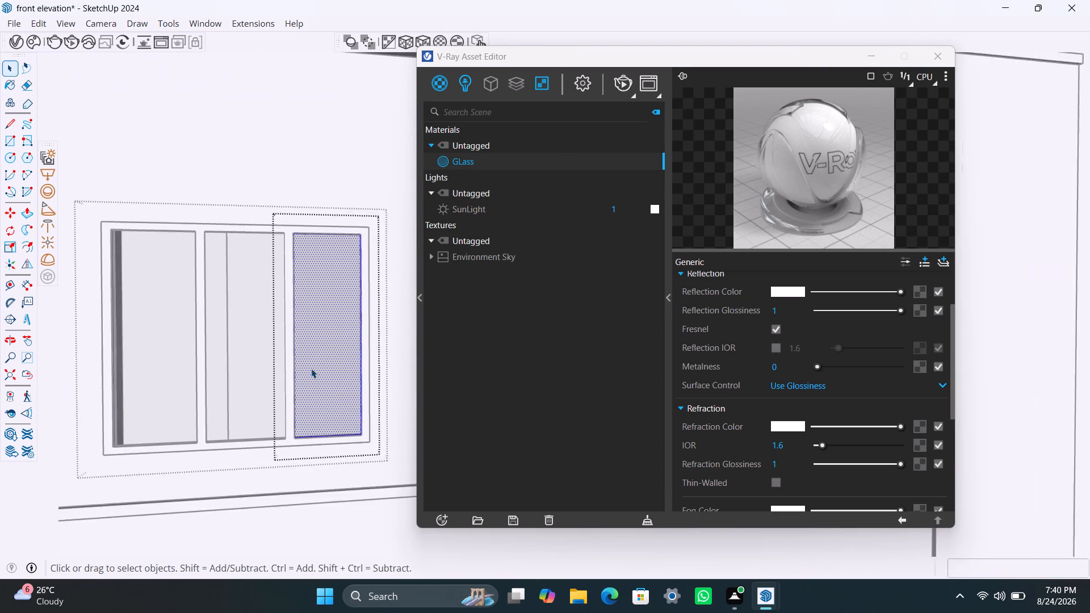
pyautogui.tripleClick(311, 368)
pyautogui.doubleClick(311, 368)
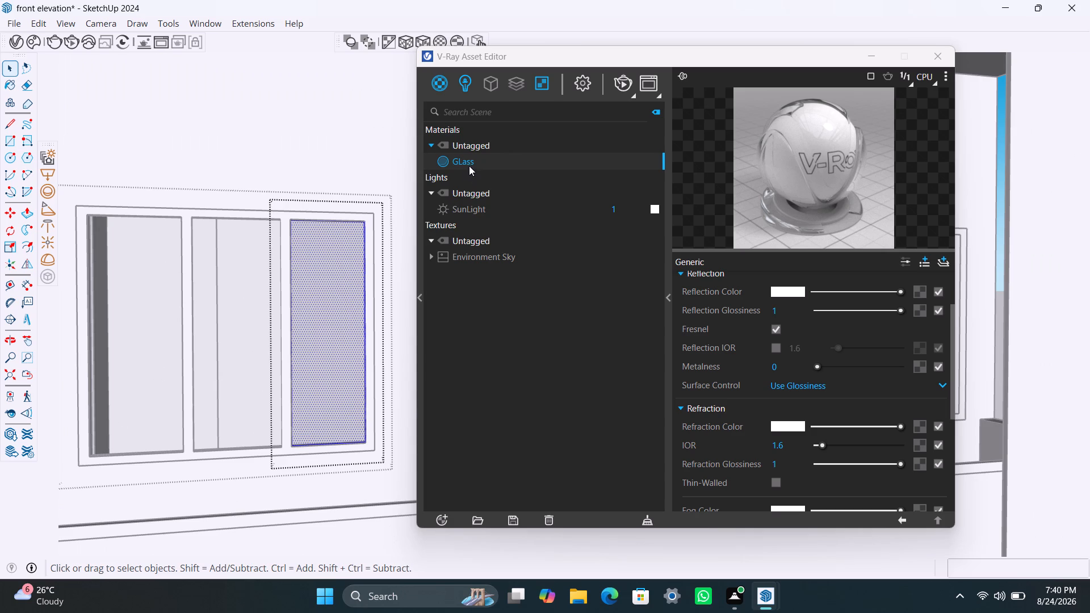
pyautogui.rightClick(469, 165)
pyautogui.click(499, 200)
# Apply the GLass material to the left pane of the window beside the upper balcony door.
pyautogui.scroll(-7, 337, 426)
pyautogui.moveTo(328, 429); pyautogui.dragTo(286, 429, button='middle')
pyautogui.scroll(-6, 309, 416)
pyautogui.moveTo(356, 422); pyautogui.dragTo(166, 411, button='middle')
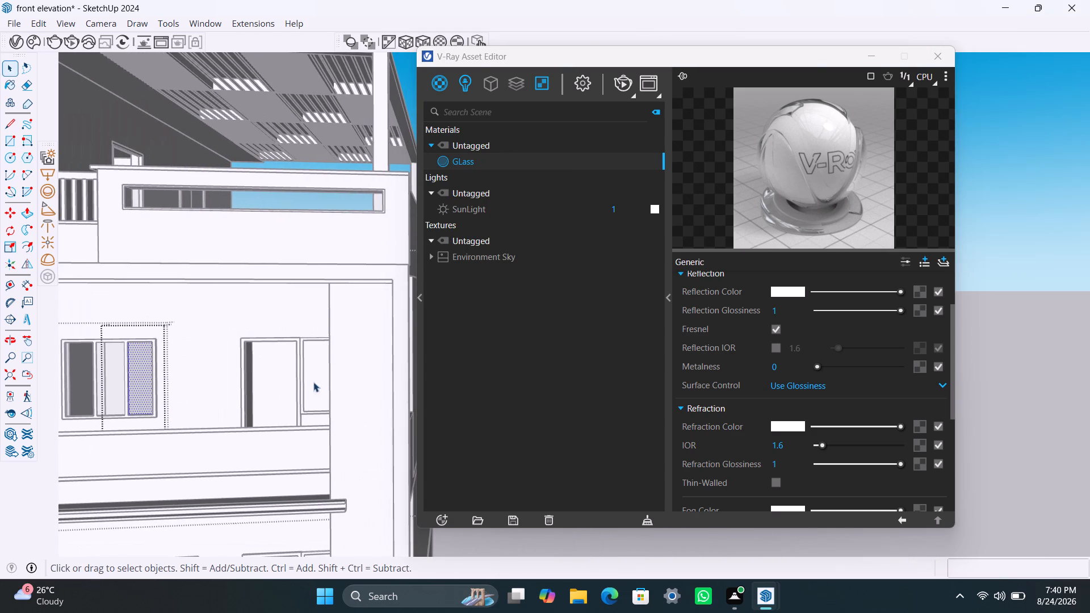
pyautogui.click(325, 378)
pyautogui.doubleClick(313, 378)
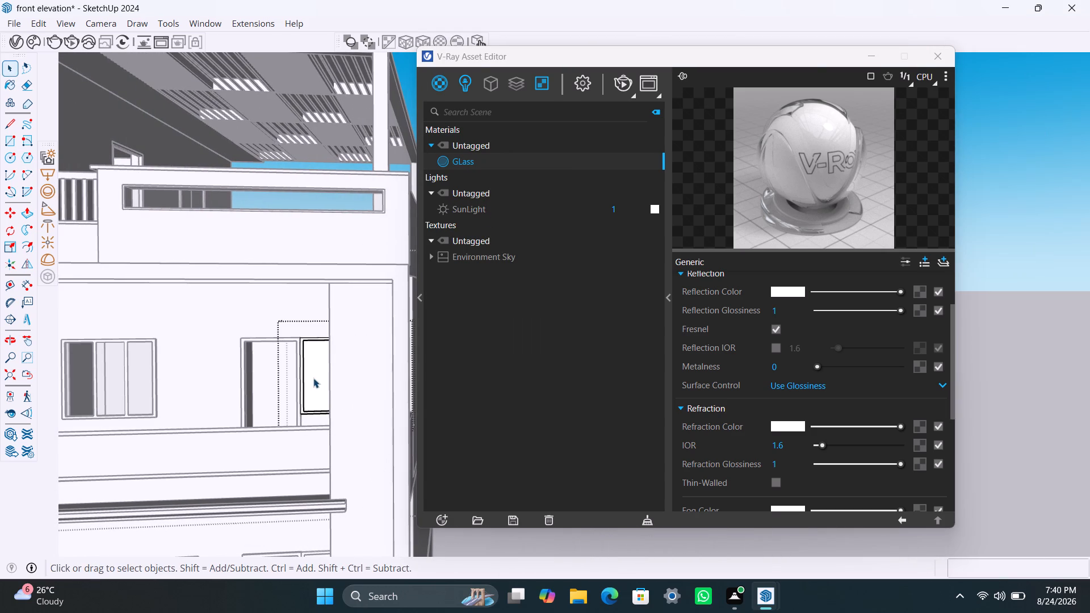
pyautogui.doubleClick(313, 378)
pyautogui.doubleClick(313, 378)
pyautogui.doubleClick(313, 378)
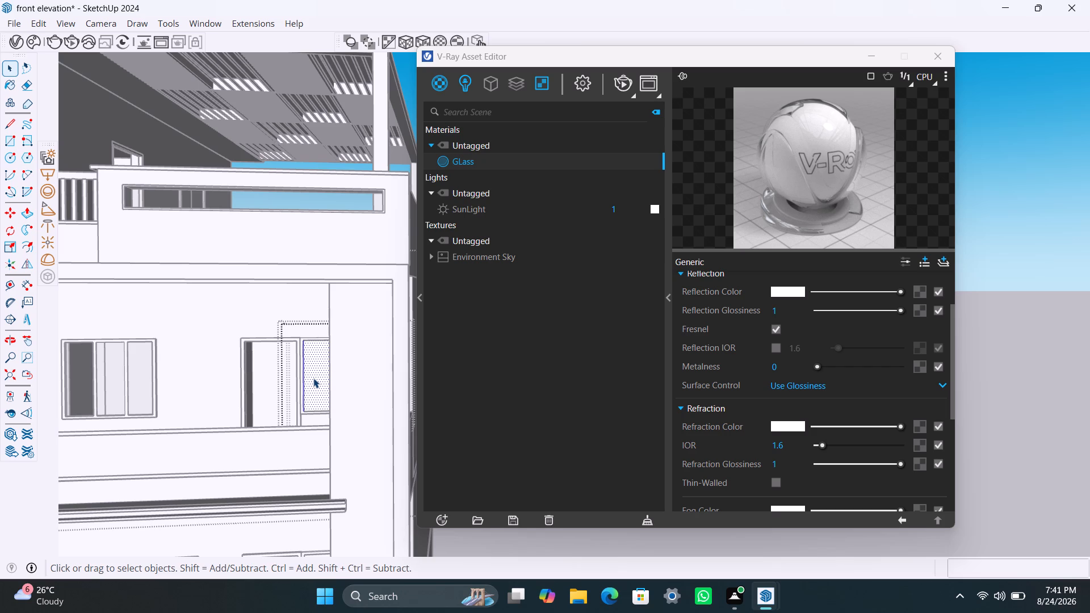
pyautogui.rightClick(459, 157)
pyautogui.click(477, 184)
# Reapply the GLass material to the left pane of the window beside the upper balcony door.
pyautogui.scroll(-4, 356, 373)
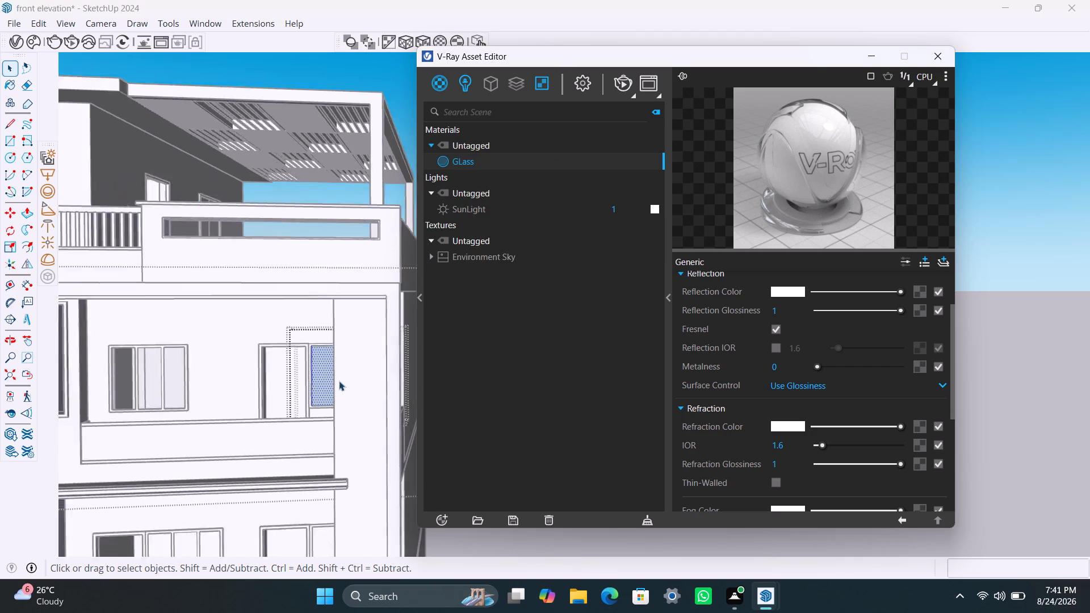
pyautogui.tripleClick(324, 374)
pyautogui.doubleClick(324, 373)
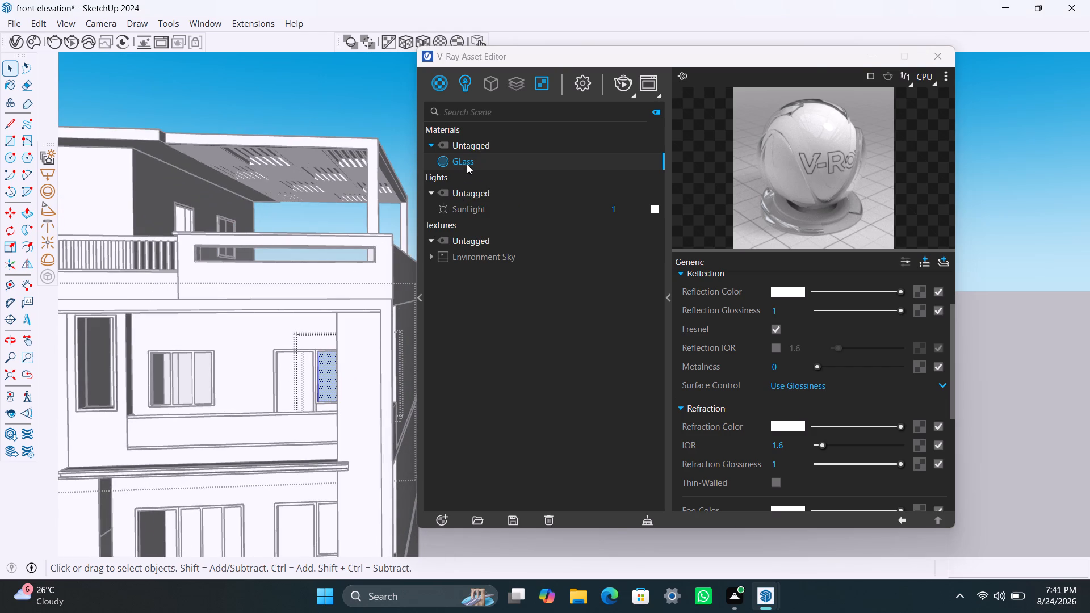
pyautogui.rightClick(467, 164)
pyautogui.click(476, 190)
# Apply the GLass material to the middle pane of the window beside the upper balcony door.
pyautogui.scroll(-4, 333, 394)
pyautogui.moveTo(324, 400); pyautogui.dragTo(449, 421, button='middle')
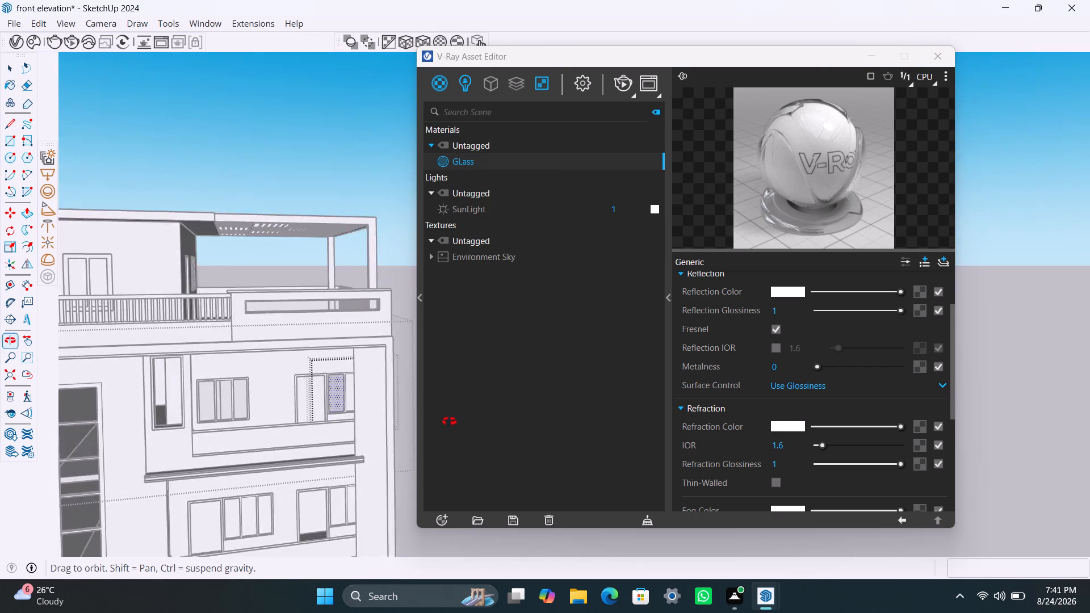
pyautogui.moveTo(449, 421); pyautogui.dragTo(450, 423, button='middle')
pyautogui.scroll(4, 375, 428)
pyautogui.moveTo(348, 404); pyautogui.dragTo(384, 421, button='middle')
pyautogui.scroll(5, 376, 421)
pyautogui.tripleClick(369, 405)
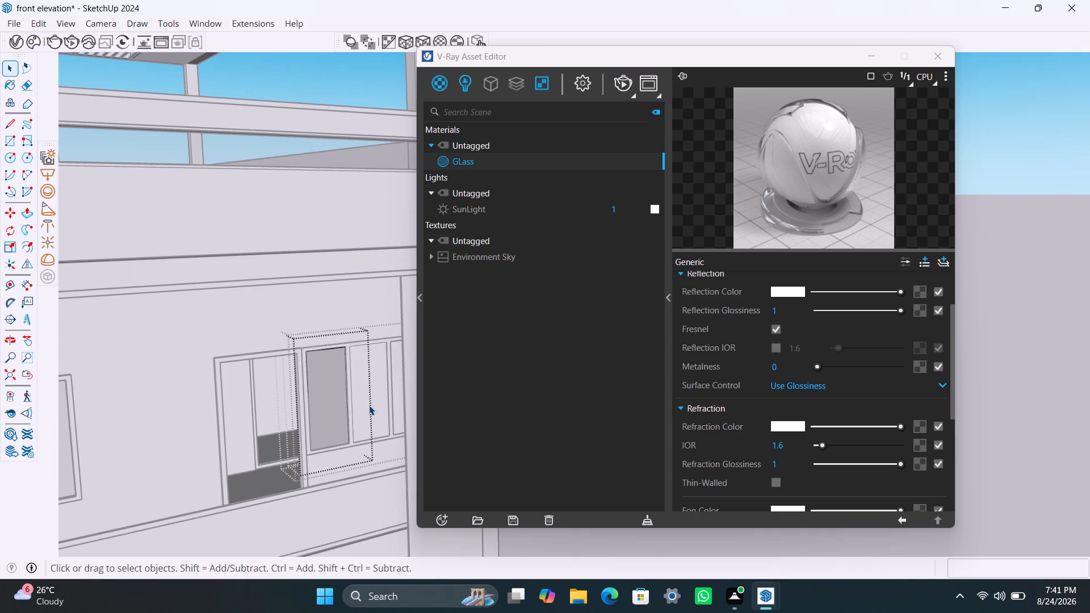
pyautogui.tripleClick(369, 405)
pyautogui.rightClick(468, 161)
pyautogui.click(480, 186)
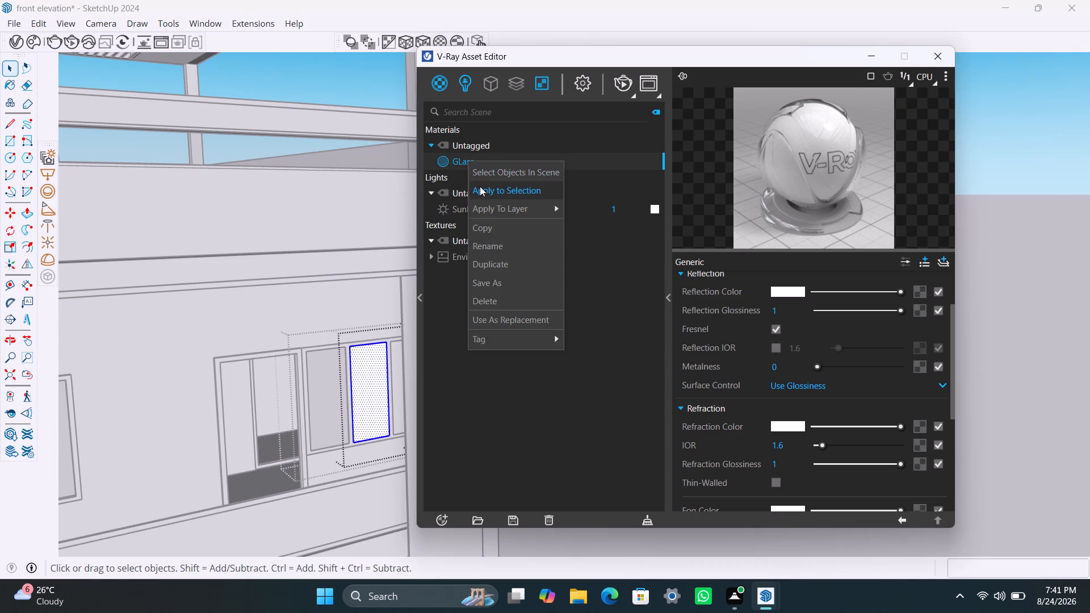
# Apply the GLass material to the right pane of the window beside the upper balcony door.
pyautogui.tripleClick(399, 365)
pyautogui.tripleClick(399, 363)
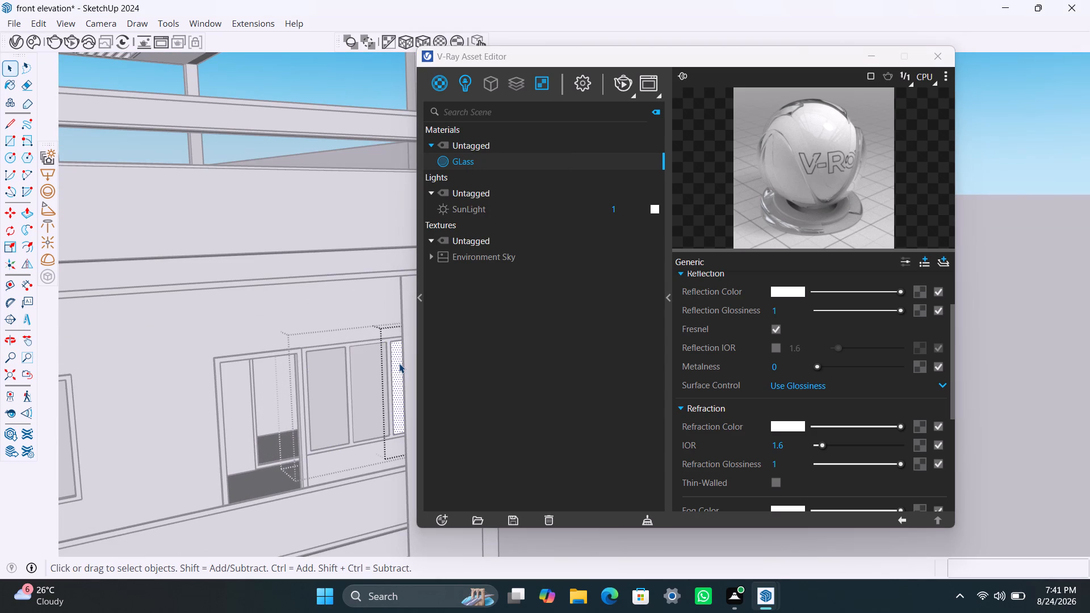
pyautogui.tripleClick(399, 363)
pyautogui.tripleClick(397, 355)
pyautogui.click(397, 355)
pyautogui.rightClick(469, 159)
pyautogui.click(483, 181)
# Apply the GLass material to the left pane of the two-pane opening behind the roof terrace railing.
pyautogui.scroll(-13, 349, 403)
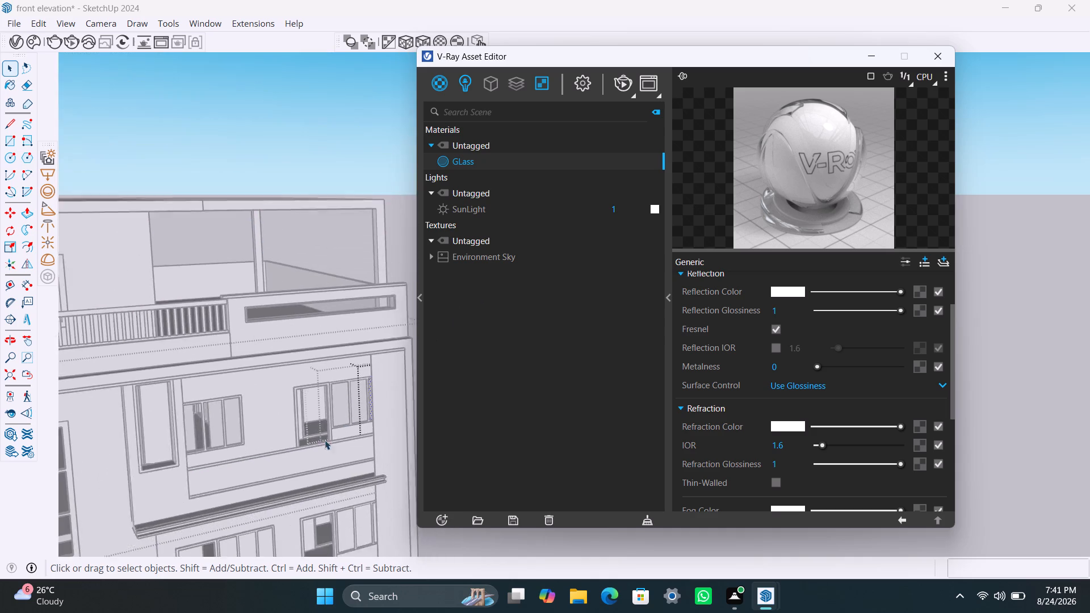
pyautogui.moveTo(319, 451); pyautogui.dragTo(191, 429, button='middle')
pyautogui.scroll(4, 122, 274)
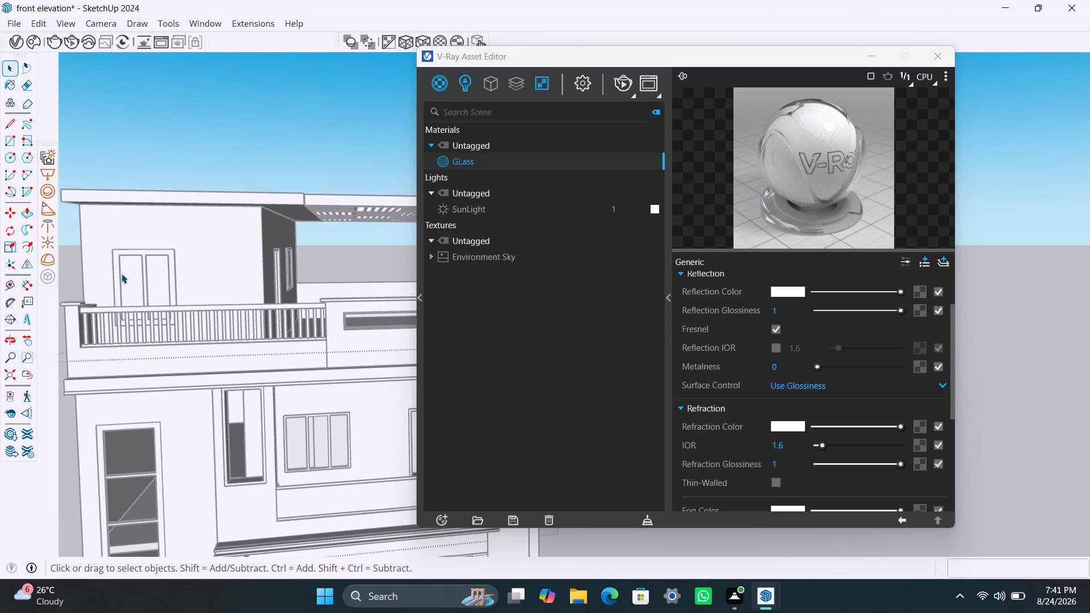
pyautogui.doubleClick(121, 274)
pyautogui.tripleClick(128, 276)
pyautogui.tripleClick(128, 276)
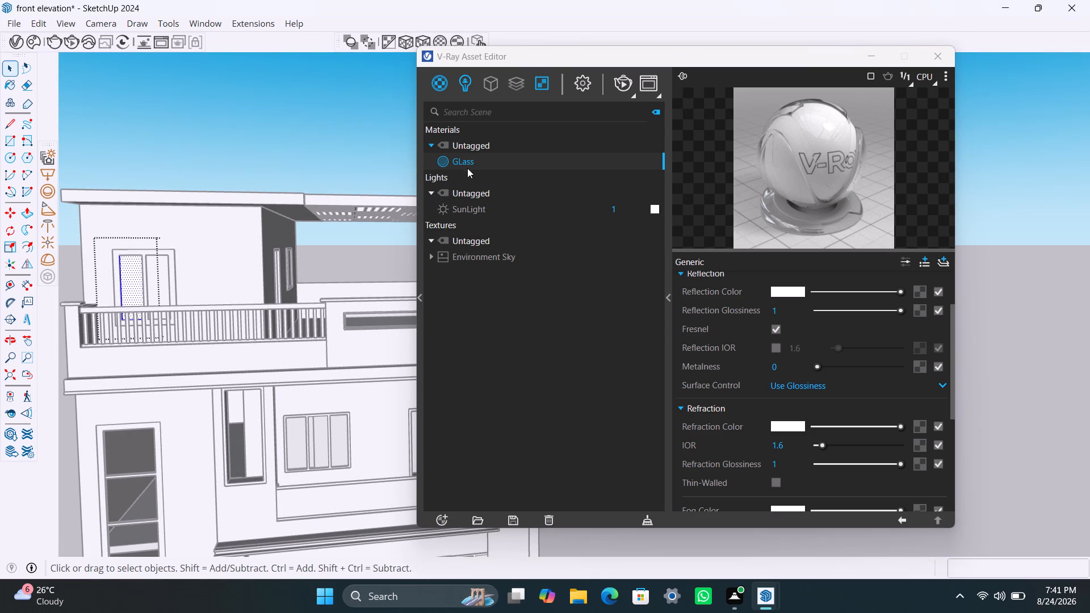
pyautogui.rightClick(468, 166)
pyautogui.click(497, 190)
# Apply the GLass material to the right pane of the two-pane opening behind the roof terrace railing.
pyautogui.tripleClick(161, 271)
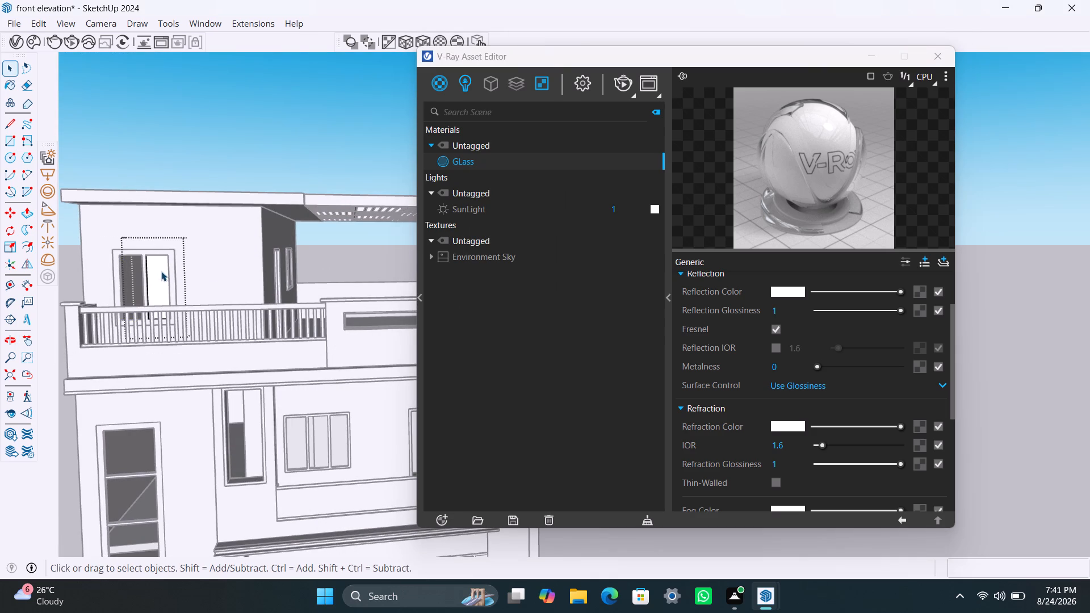
pyautogui.doubleClick(161, 271)
pyautogui.rightClick(480, 164)
pyautogui.click(498, 194)
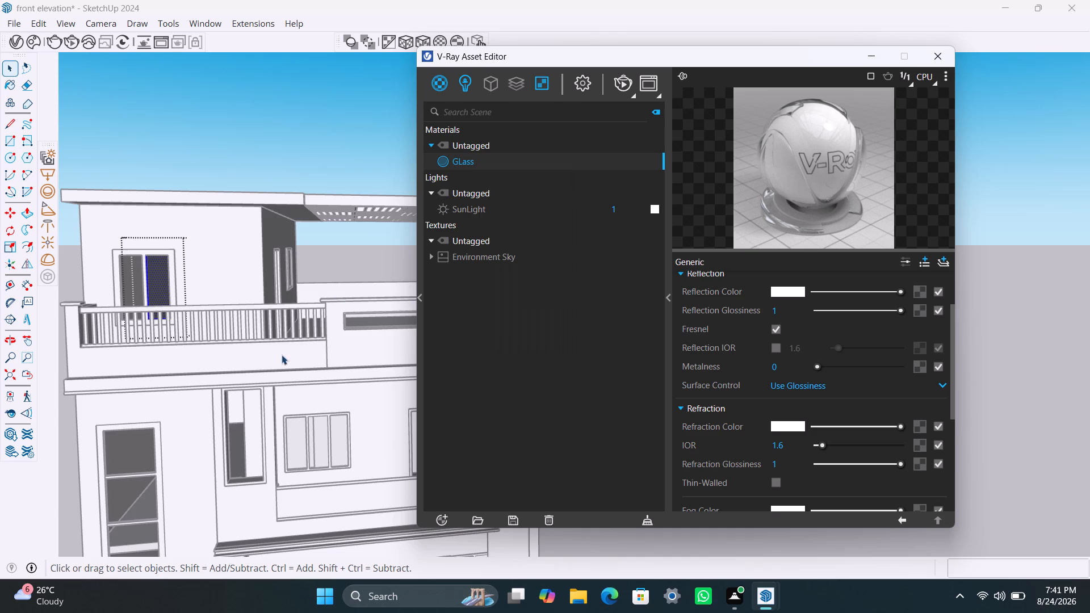
# Apply the GLass material to the left pane of the window in the roof terrace side wall, beyond the doorway.
pyautogui.scroll(-4, 279, 360)
pyautogui.moveTo(300, 316); pyautogui.dragTo(138, 373, button='middle')
pyautogui.moveTo(370, 294); pyautogui.dragTo(284, 360, button='middle')
pyautogui.scroll(9, 289, 362)
pyautogui.moveTo(276, 349); pyautogui.dragTo(257, 317, button='middle')
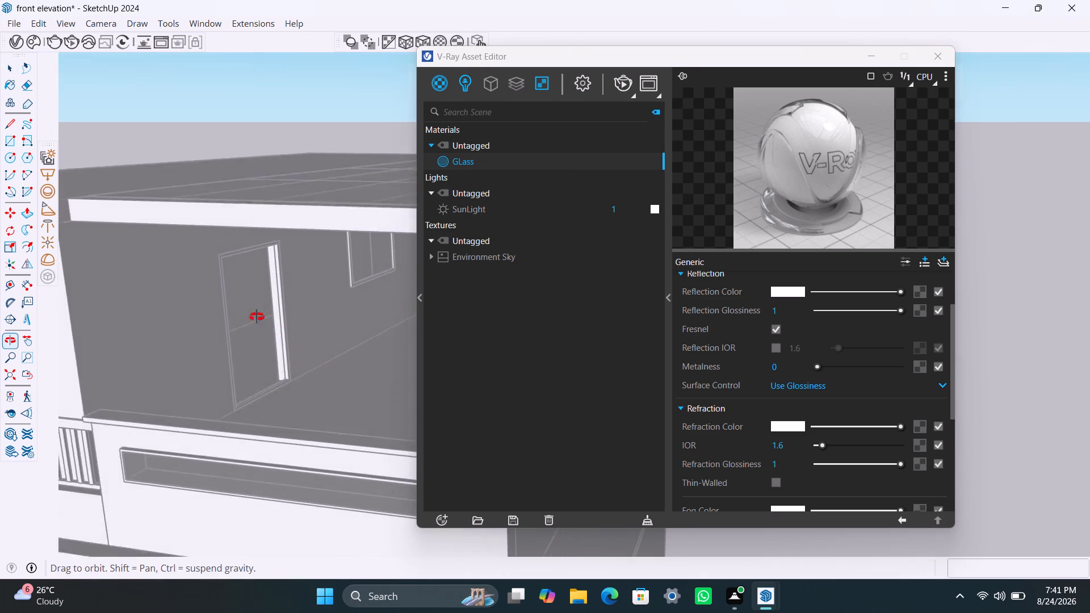
pyautogui.moveTo(257, 317); pyautogui.dragTo(251, 315, button='middle')
pyautogui.scroll(4, 359, 266)
pyautogui.tripleClick(371, 259)
pyautogui.tripleClick(371, 259)
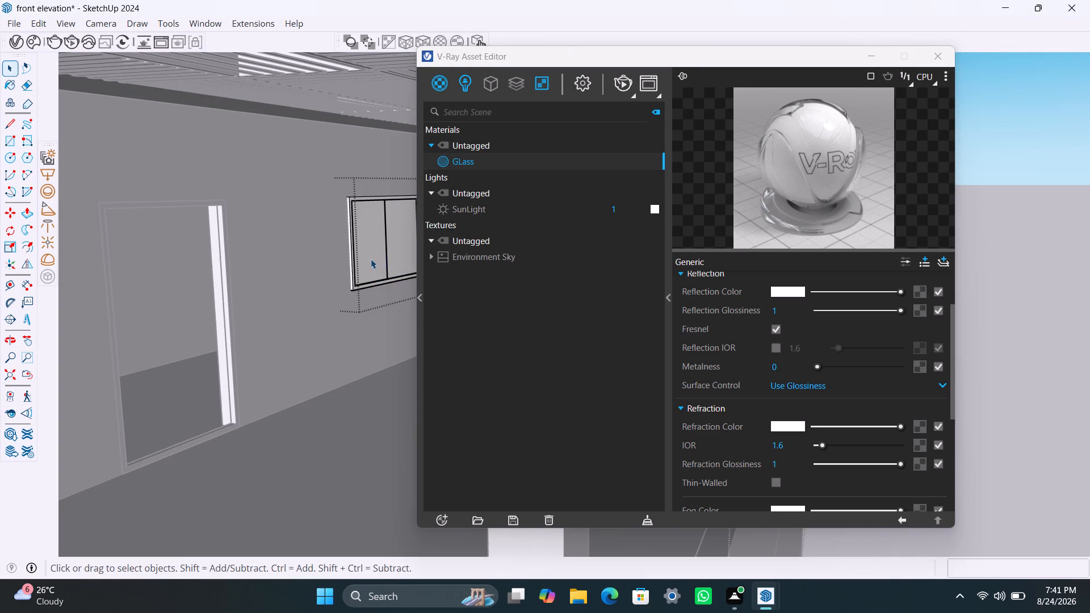
pyautogui.click(371, 259)
pyautogui.rightClick(513, 169)
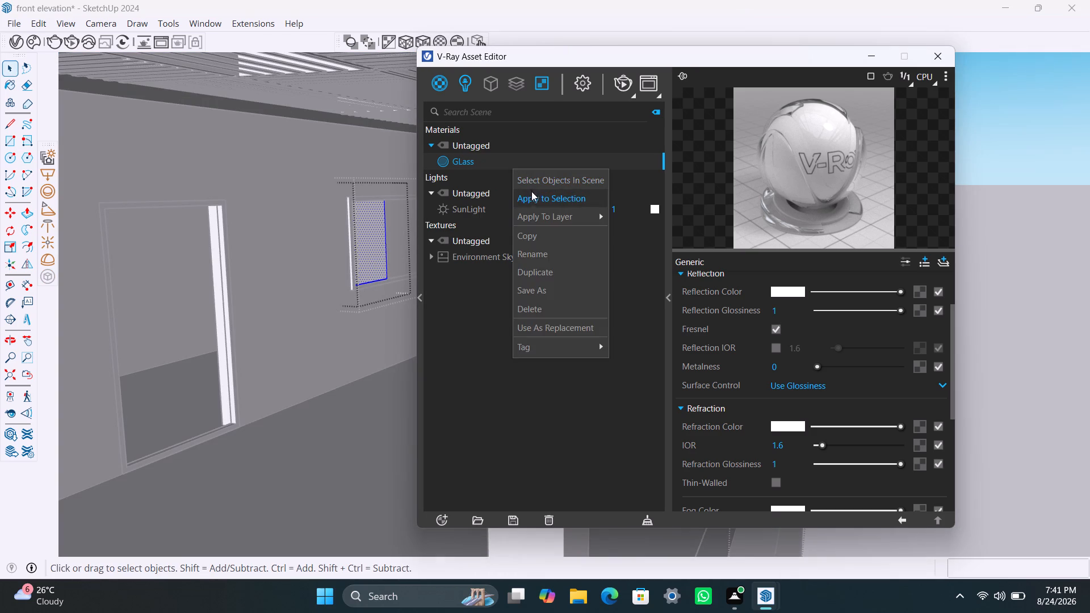
pyautogui.click(532, 192)
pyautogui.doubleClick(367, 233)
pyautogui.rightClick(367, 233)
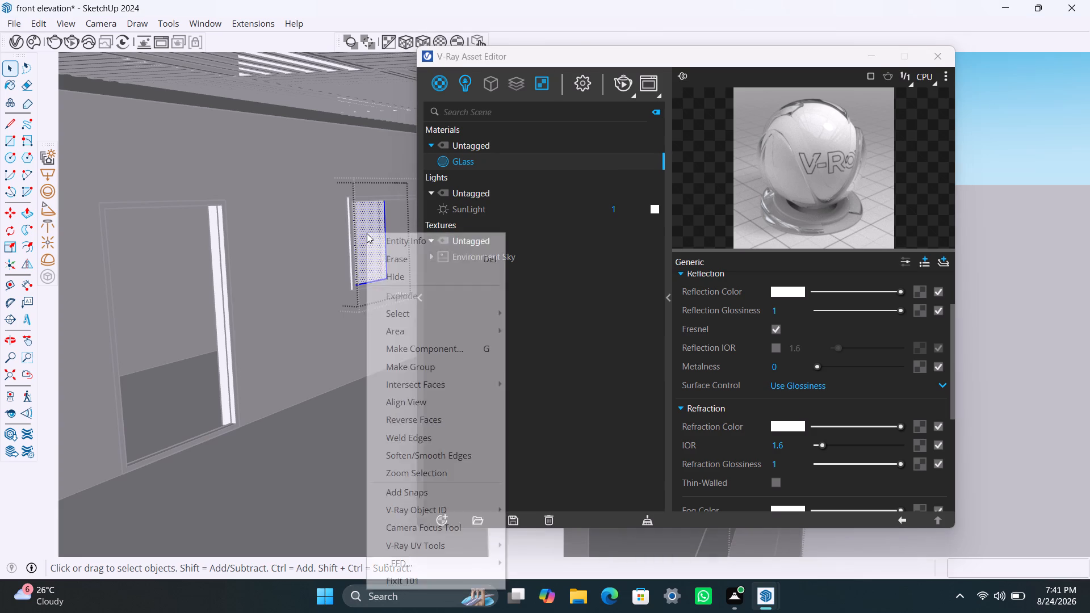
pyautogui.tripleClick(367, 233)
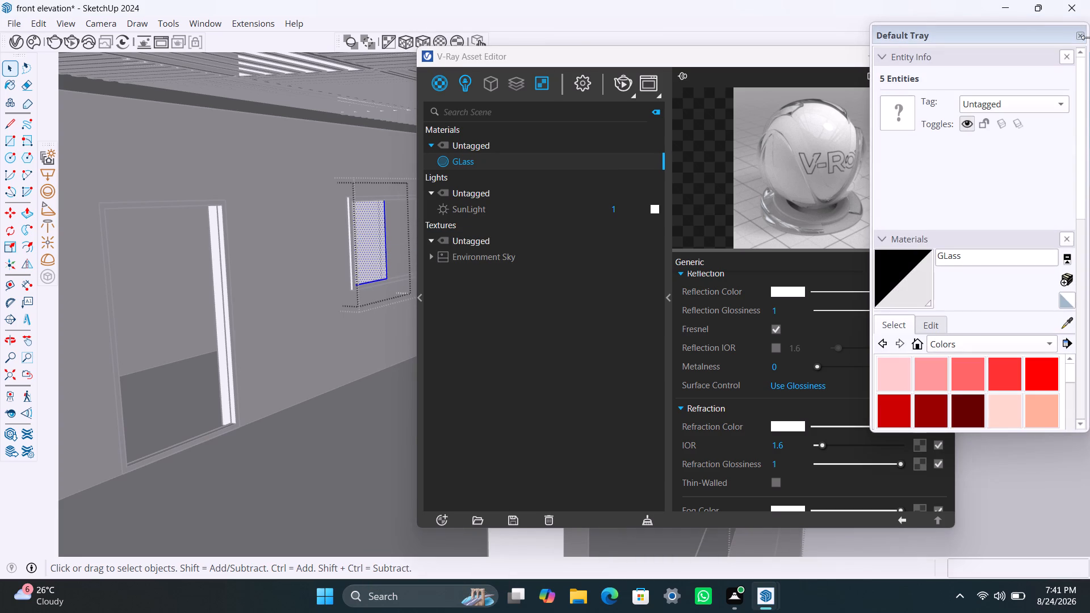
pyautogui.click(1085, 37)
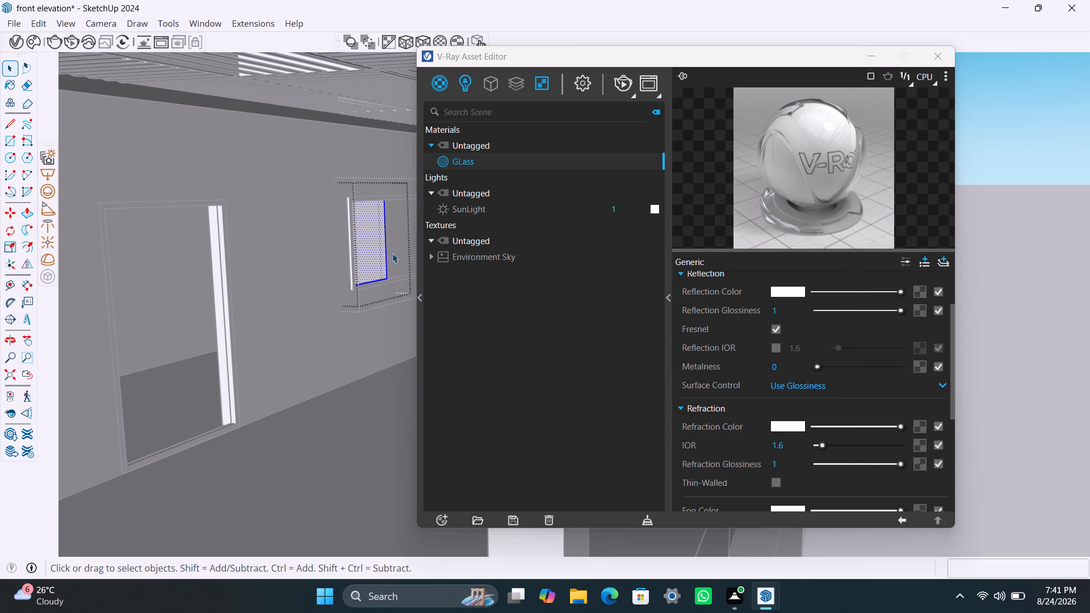
# Reapply the GLass material to the left pane of the roof terrace side wall window.
pyautogui.rightClick(498, 163)
pyautogui.click(524, 191)
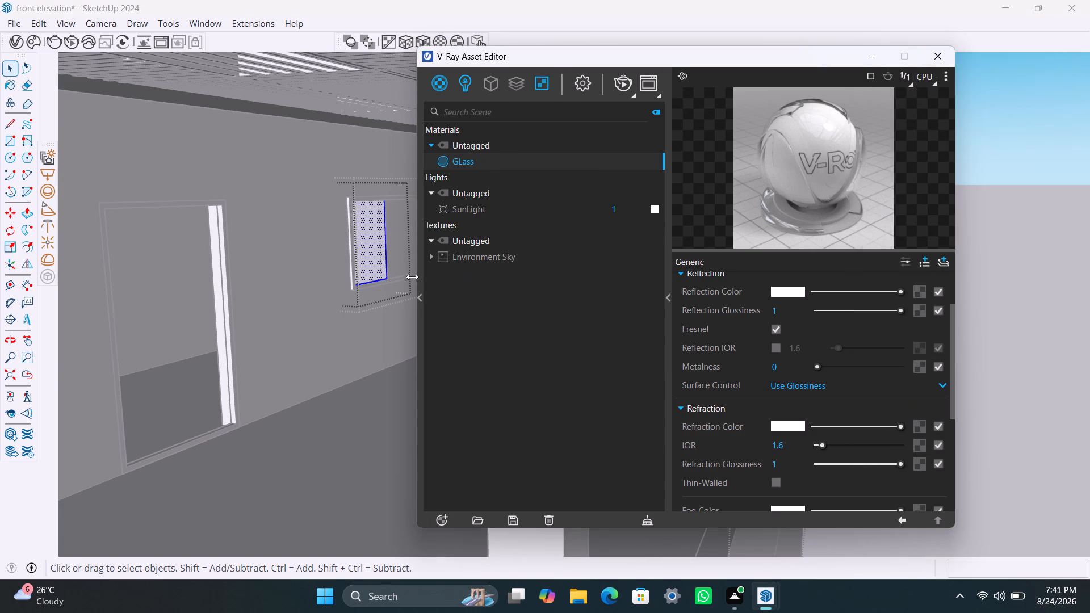
# Apply the GLass material to the adjacent right pane of the roof terrace side wall window.
pyautogui.tripleClick(400, 254)
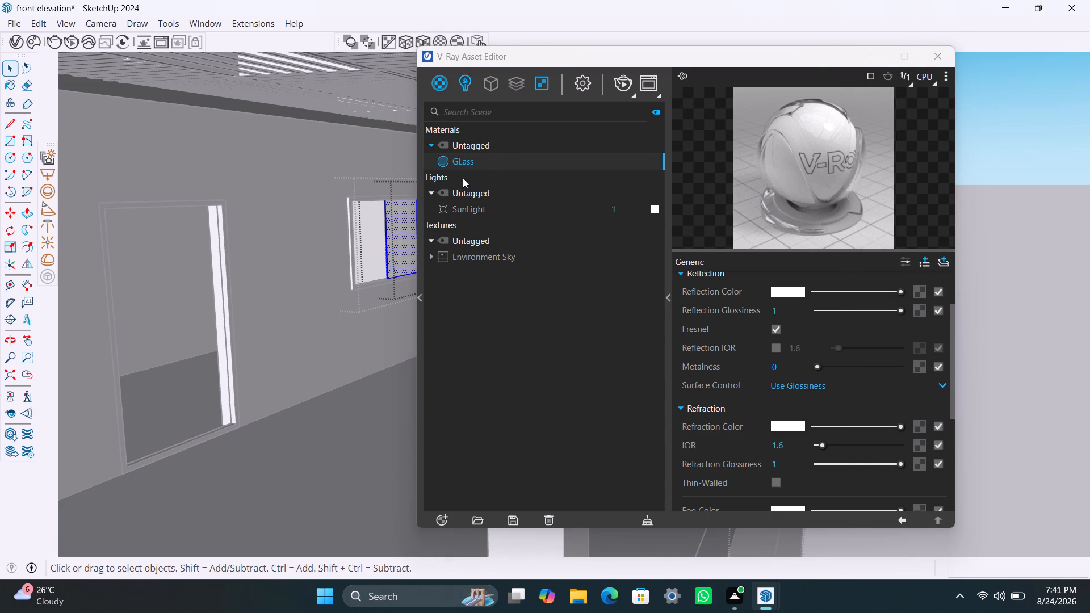
pyautogui.rightClick(484, 162)
pyautogui.click(498, 187)
# Apply the GLass material to the left pane of the three-pane window beside the lower balcony door.
pyautogui.scroll(-10, 366, 395)
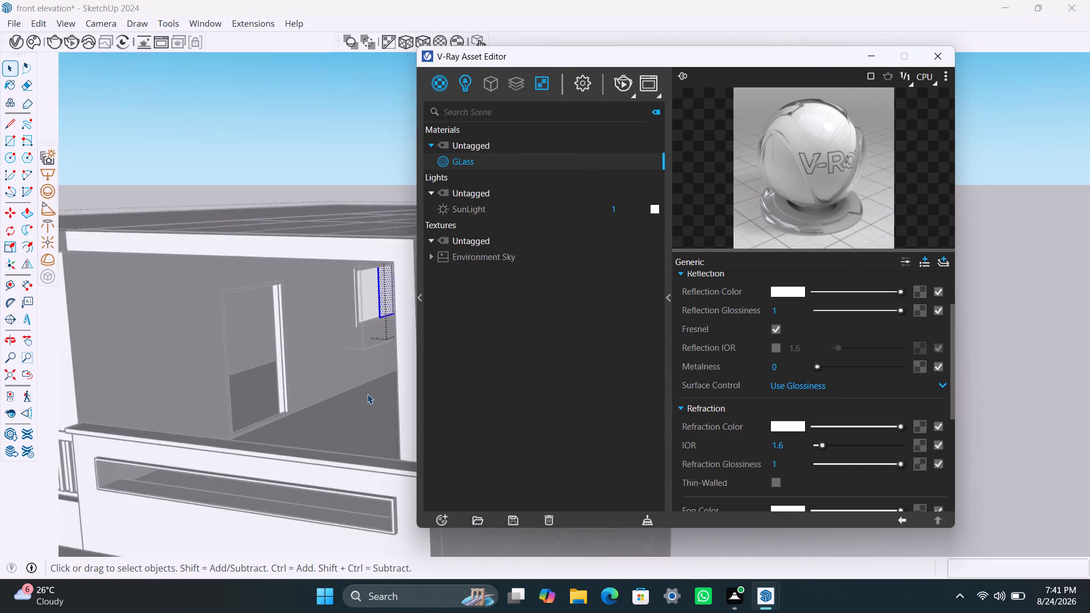
pyautogui.scroll(-1, 367, 394)
pyautogui.moveTo(368, 394); pyautogui.dragTo(430, 386, button='middle')
pyautogui.scroll(-5, 372, 423)
pyautogui.moveTo(369, 434); pyautogui.dragTo(385, 410, button='middle')
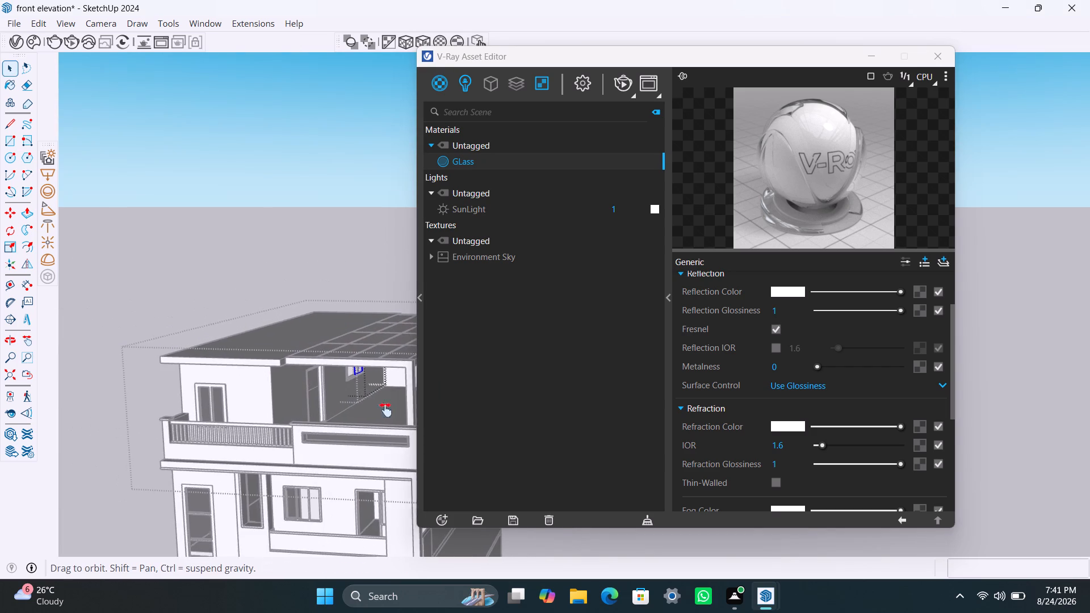
pyautogui.moveTo(385, 410); pyautogui.dragTo(431, 306, button='middle')
pyautogui.scroll(3, 365, 486)
pyautogui.tripleClick(365, 486)
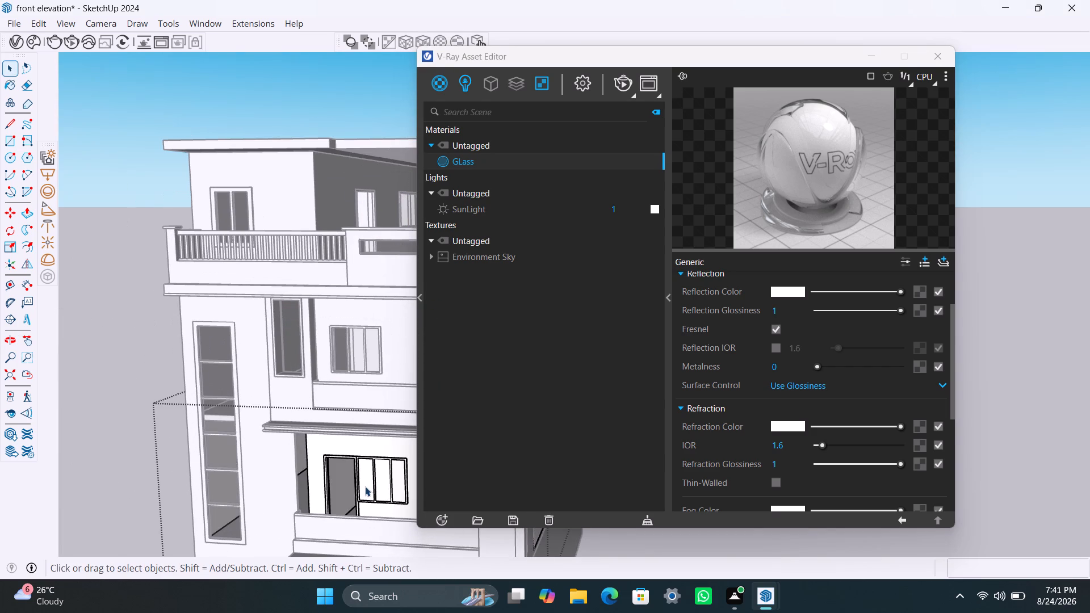
pyautogui.click(365, 486)
pyautogui.tripleClick(365, 486)
pyautogui.tripleClick(367, 486)
pyautogui.click(367, 485)
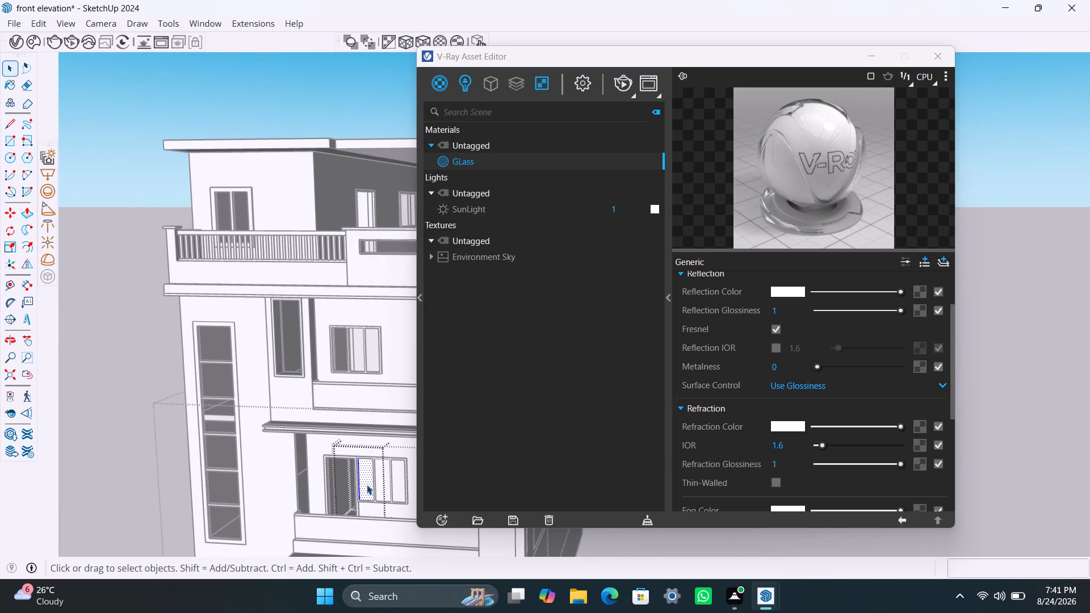
pyautogui.scroll(5, 367, 484)
pyautogui.tripleClick(368, 479)
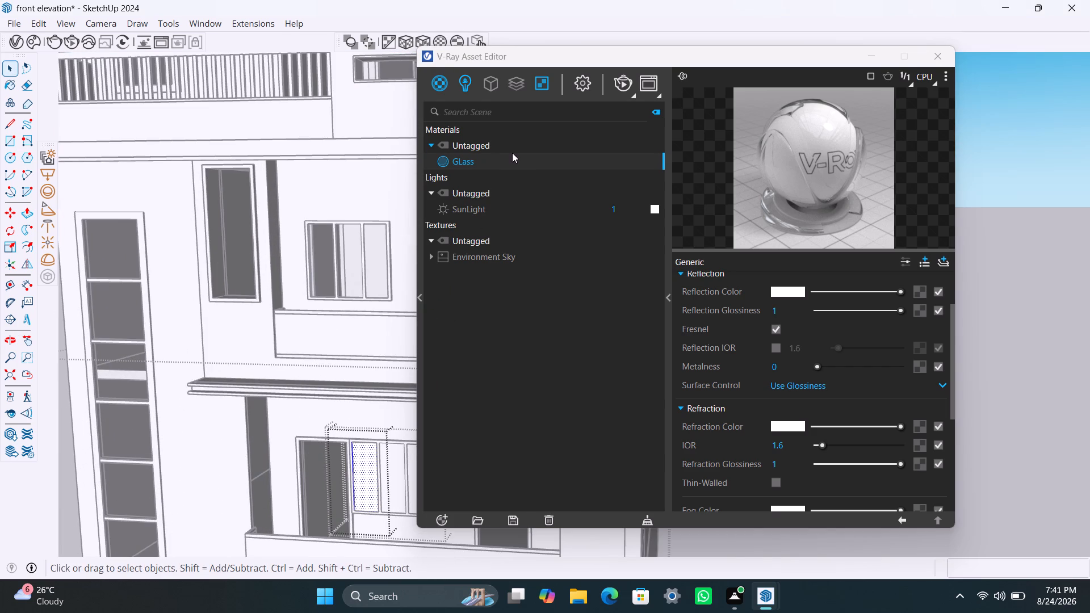
pyautogui.rightClick(515, 163)
pyautogui.click(531, 192)
# Apply the GLass material to the middle pane of the three-pane window beside the lower balcony door.
pyautogui.tripleClick(397, 482)
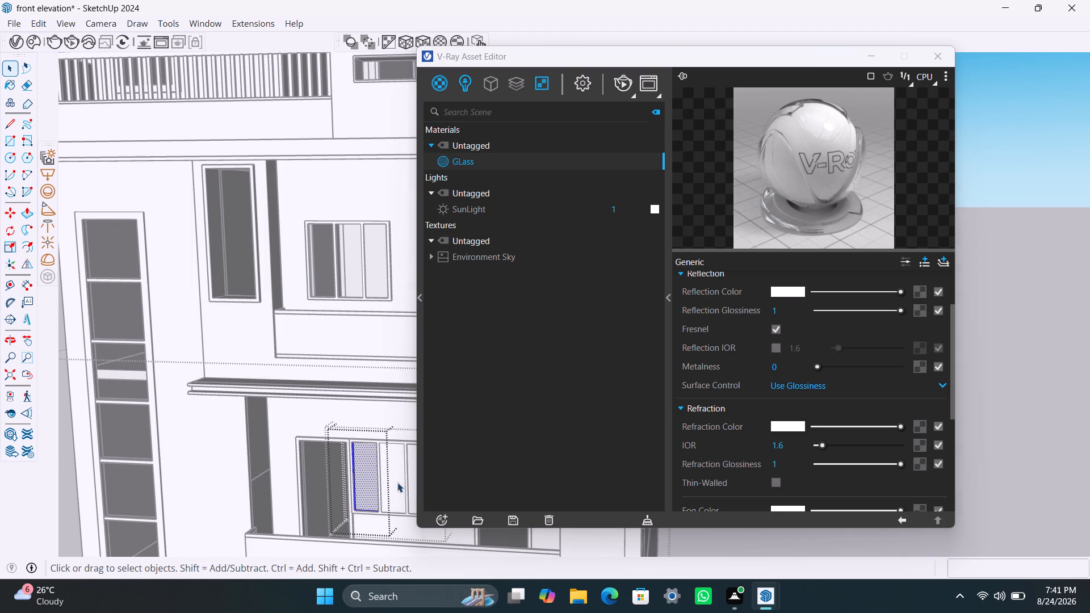
pyautogui.doubleClick(397, 482)
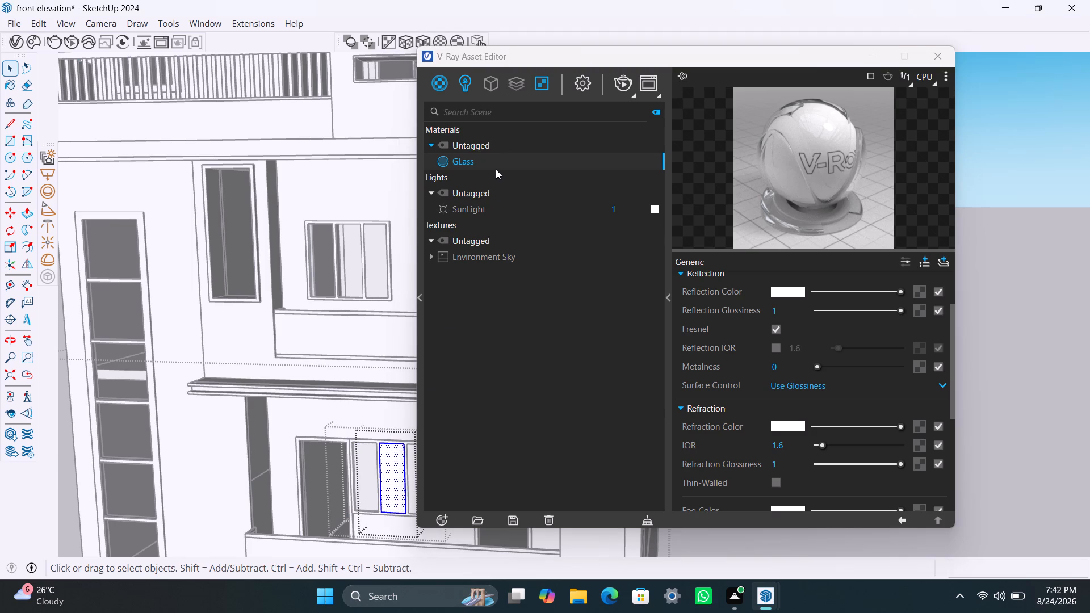
pyautogui.rightClick(496, 167)
pyautogui.click(506, 188)
# Apply the GLass material to the right pane of the three-pane window beside the lower balcony door.
pyautogui.scroll(9, 368, 489)
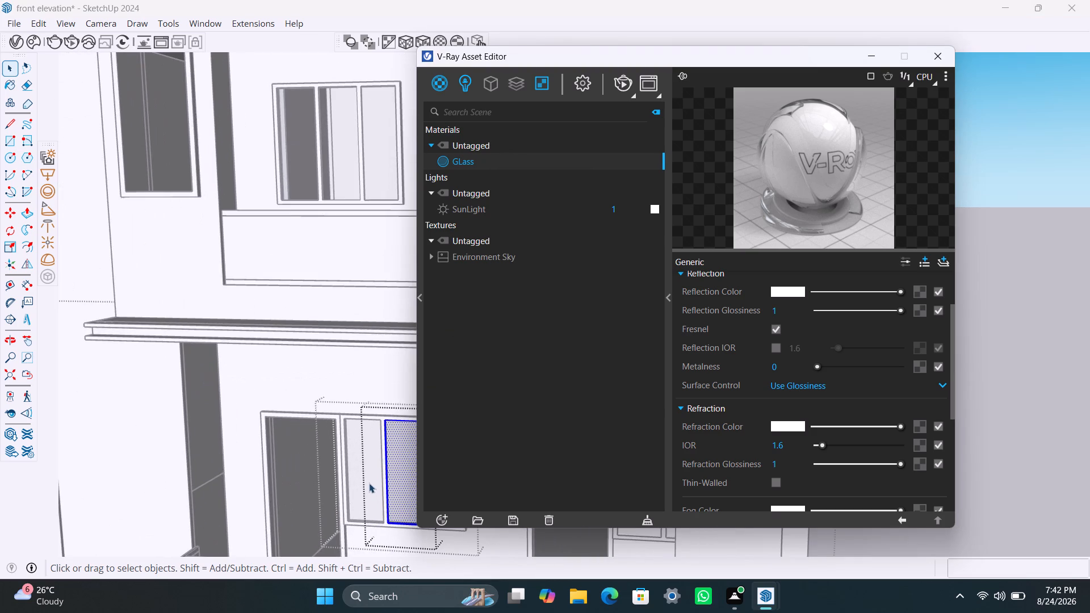
pyautogui.doubleClick(369, 483)
pyautogui.scroll(-2, 393, 504)
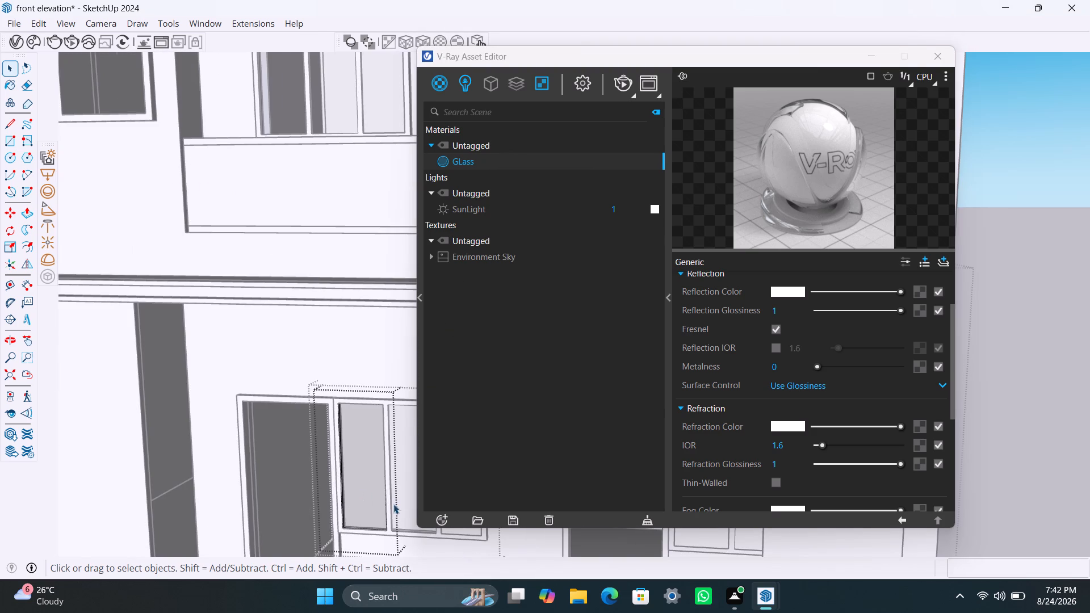
pyautogui.scroll(-1, 393, 504)
pyautogui.keyDown('shift'); pyautogui.moveTo(416, 503); pyautogui.dragTo(308, 499, button='middle'); pyautogui.keyUp('shift')
pyautogui.scroll(-2, 355, 490)
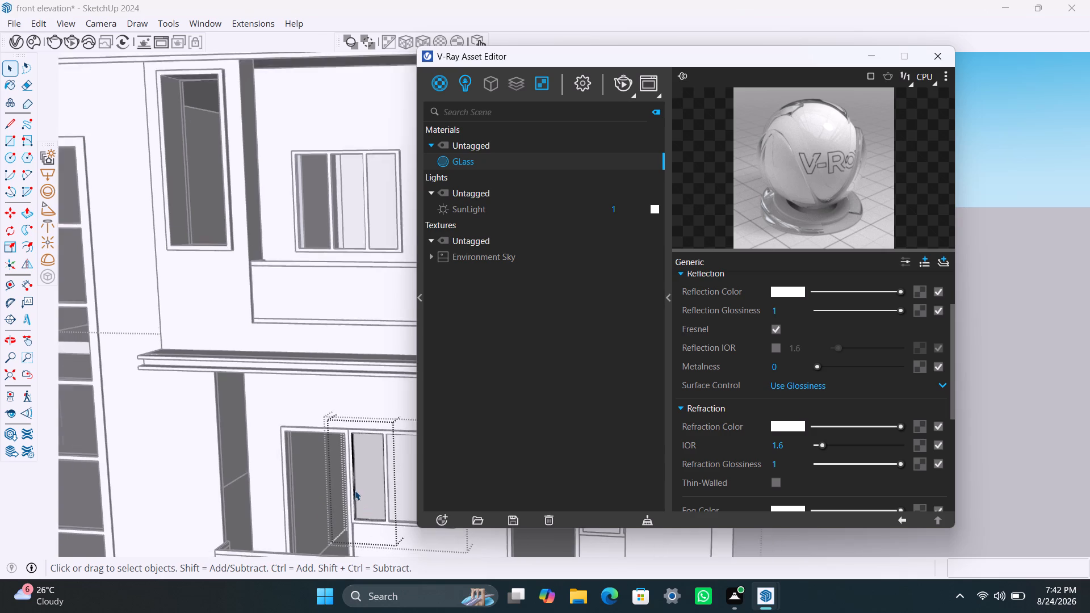
pyautogui.scroll(-1, 355, 490)
pyautogui.keyDown('shift'); pyautogui.moveTo(378, 485); pyautogui.dragTo(291, 484, button='middle'); pyautogui.keyUp('shift')
pyautogui.scroll(8, 322, 490)
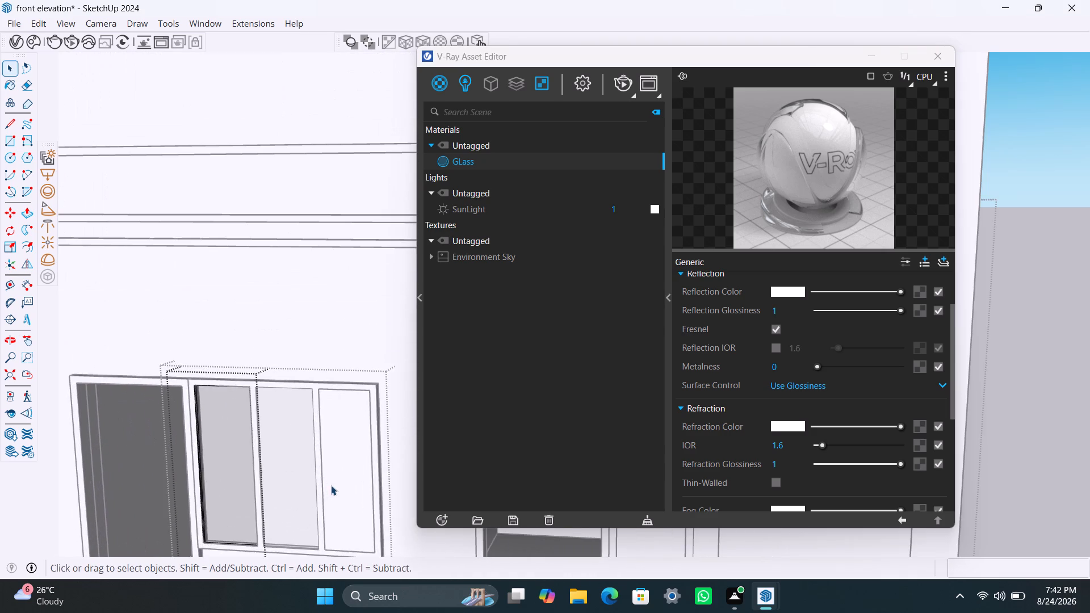
pyautogui.doubleClick(331, 485)
pyautogui.tripleClick(335, 484)
pyautogui.tripleClick(335, 484)
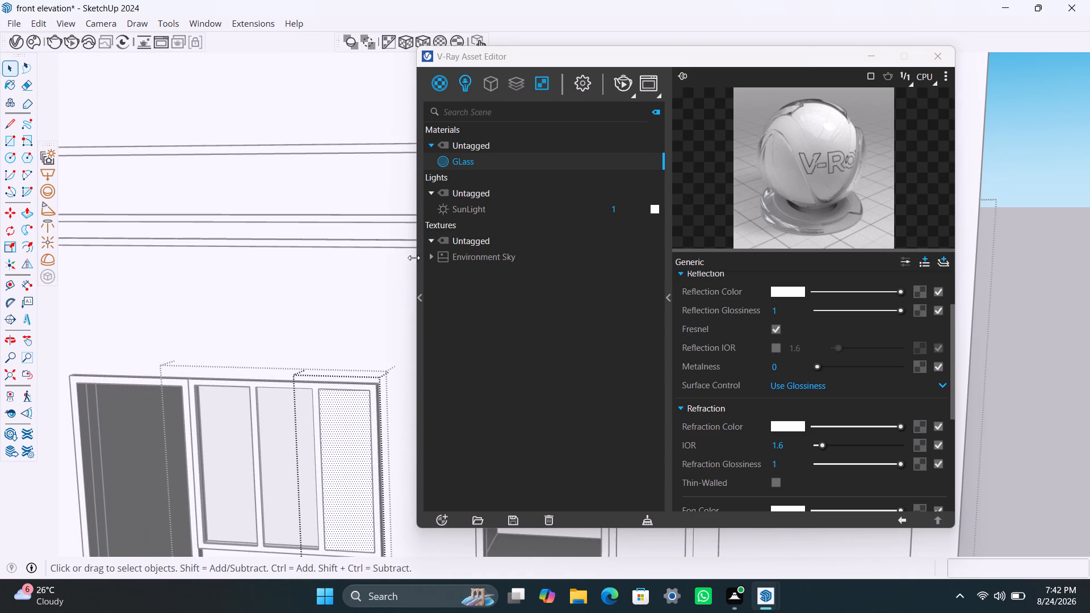
pyautogui.rightClick(452, 157)
pyautogui.click(470, 191)
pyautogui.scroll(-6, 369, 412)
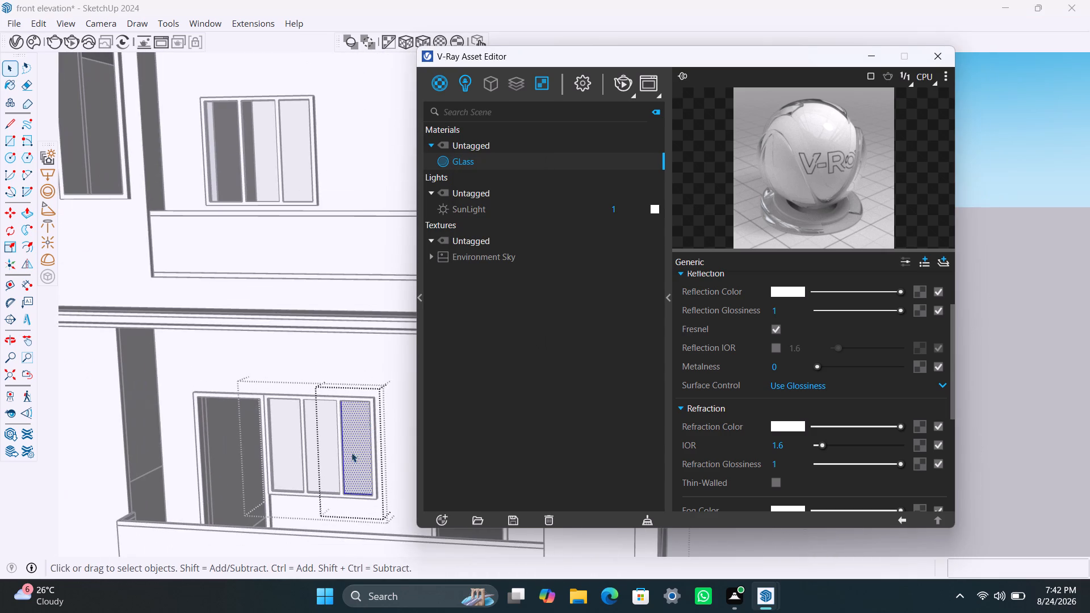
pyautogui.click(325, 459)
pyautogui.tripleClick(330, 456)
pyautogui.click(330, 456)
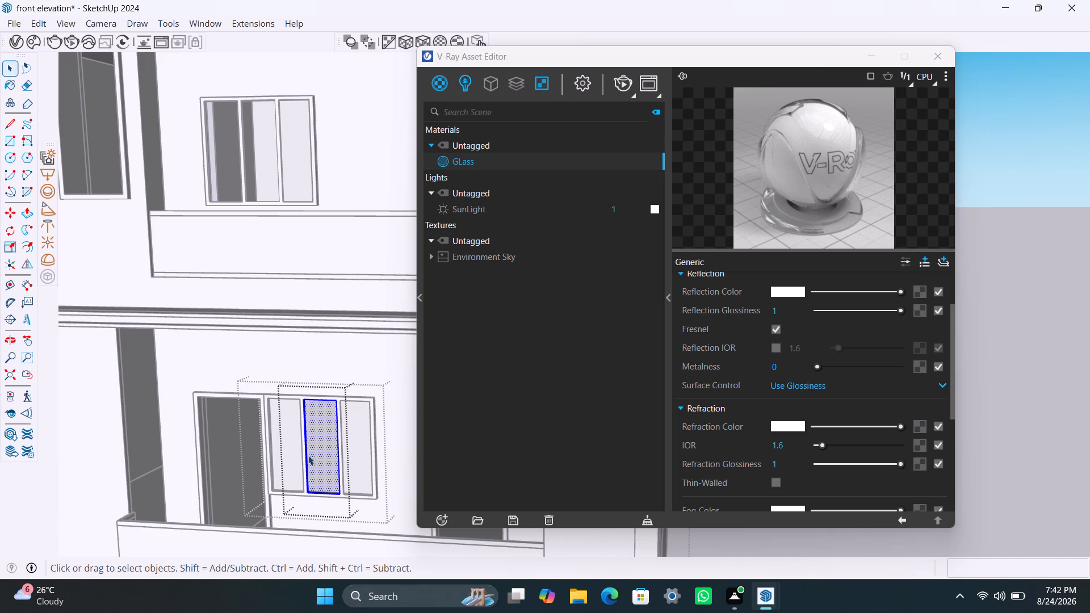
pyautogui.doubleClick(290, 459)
# Apply the GLass material to the left pane of the window beside the second lower balcony door, nearest the facade's end column.
pyautogui.scroll(-5, 315, 454)
pyautogui.keyDown('shift'); pyautogui.moveTo(351, 463); pyautogui.dragTo(347, 405, button='middle'); pyautogui.keyUp('shift')
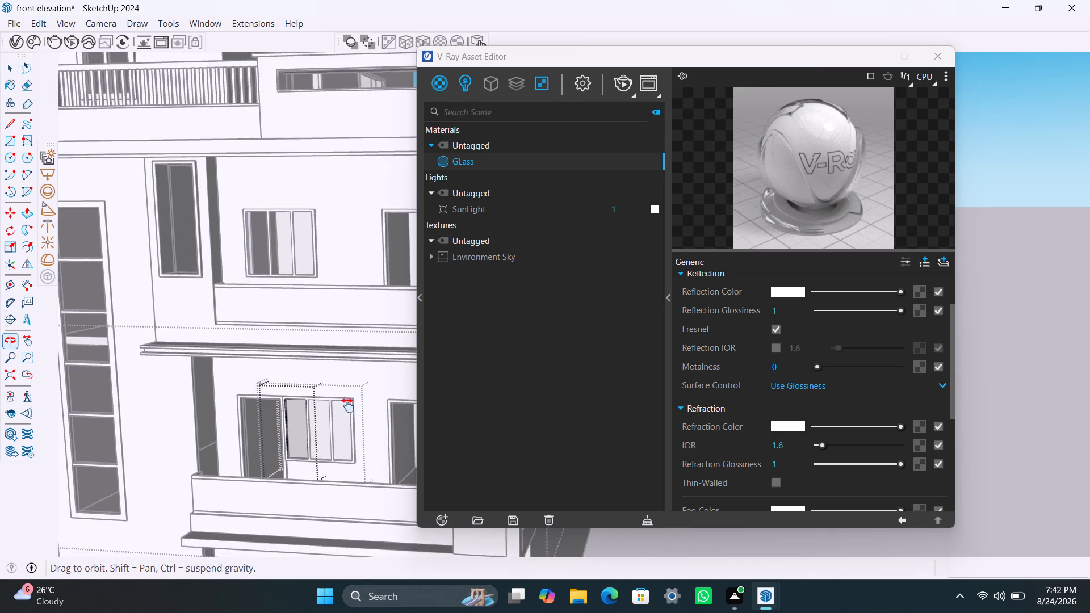
pyautogui.keyDown('shift'); pyautogui.moveTo(347, 405); pyautogui.dragTo(332, 375, button='middle'); pyautogui.keyUp('shift')
pyautogui.scroll(-5, 353, 409)
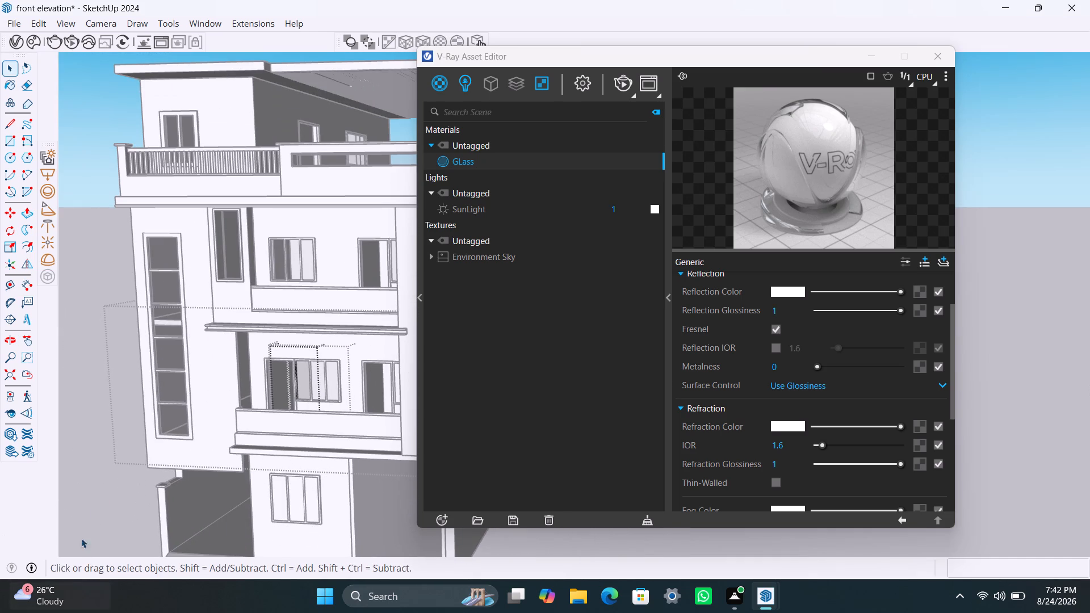
pyautogui.scroll(-5, 108, 442)
pyautogui.moveTo(182, 450); pyautogui.dragTo(392, 457, button='middle')
pyautogui.scroll(4, 351, 463)
pyautogui.keyDown('shift'); pyautogui.moveTo(357, 459); pyautogui.dragTo(323, 467, button='middle'); pyautogui.keyUp('shift')
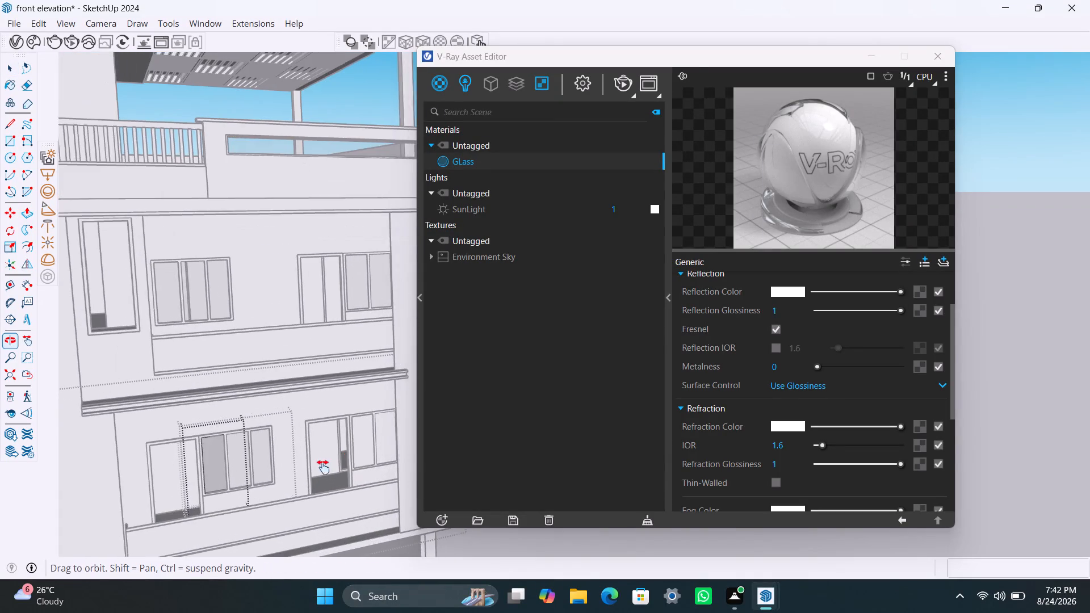
pyautogui.keyDown('shift'); pyautogui.moveTo(323, 467); pyautogui.dragTo(274, 478, button='middle'); pyautogui.keyUp('shift')
pyautogui.scroll(4, 274, 478)
pyautogui.tripleClick(296, 470)
pyautogui.tripleClick(296, 470)
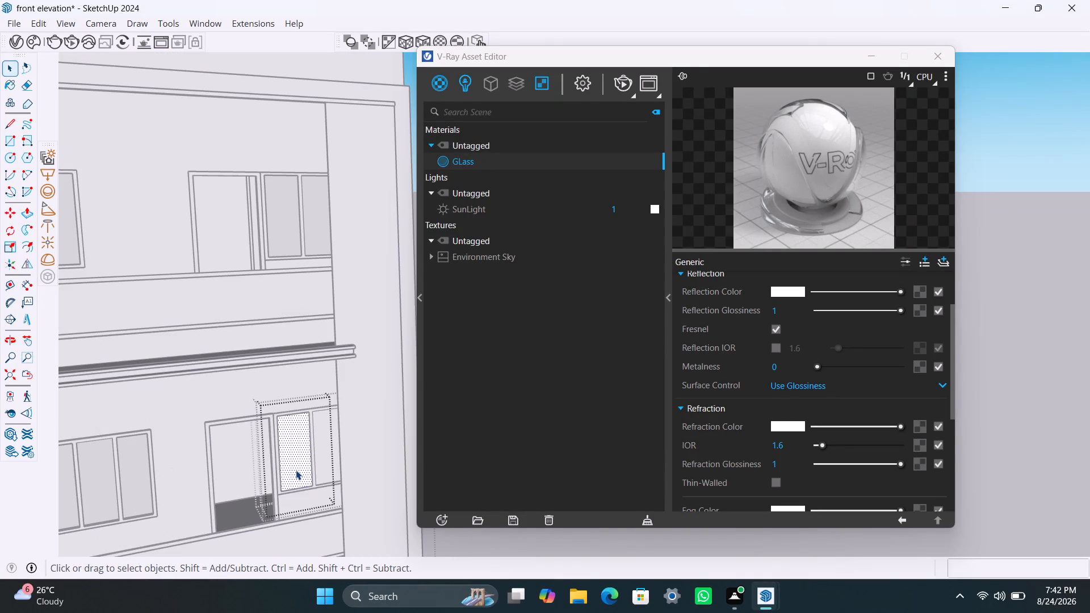
pyautogui.doubleClick(296, 470)
pyautogui.rightClick(472, 165)
pyautogui.click(493, 191)
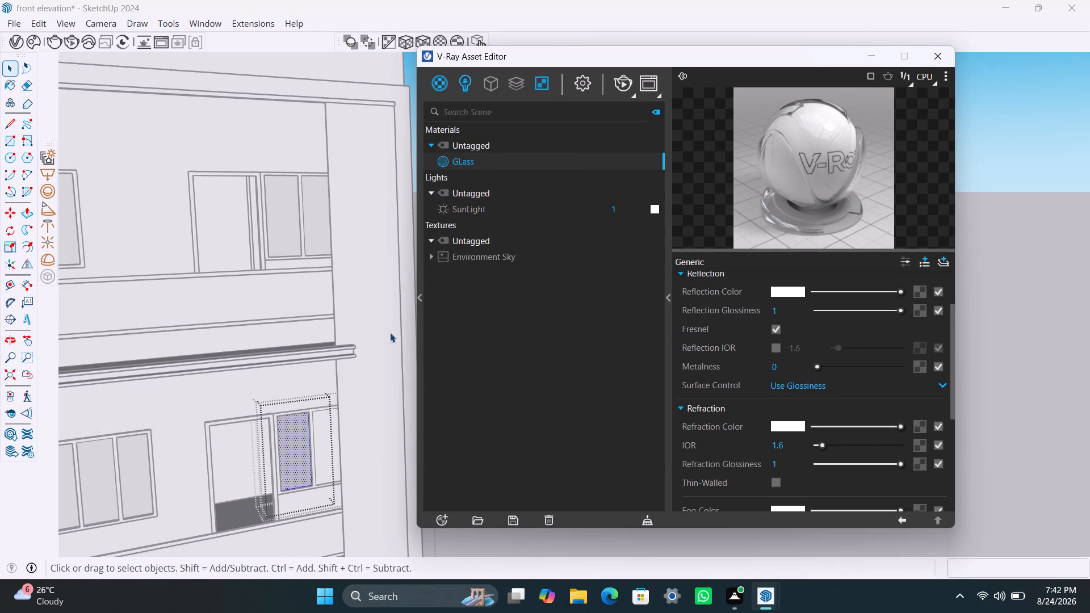
# Apply the GLass material to the middle pane of the window beside the second lower balcony door.
pyautogui.click(315, 446)
pyautogui.tripleClick(322, 438)
pyautogui.click(322, 438)
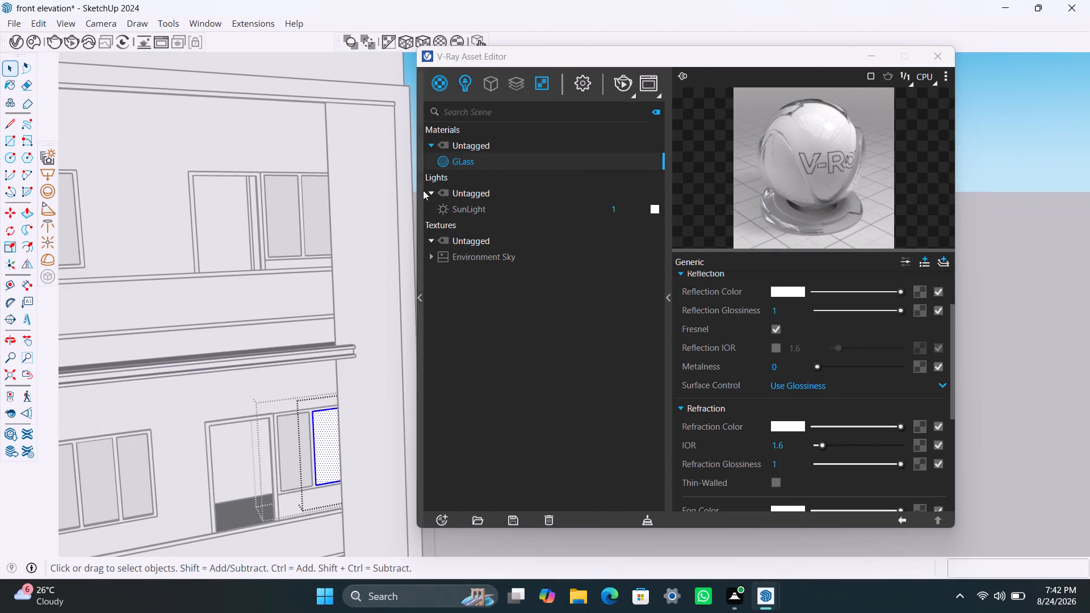
pyautogui.rightClick(466, 162)
pyautogui.click(497, 193)
# Apply the GLass material to the partly hidden right pane of the window beside the second lower balcony door.
pyautogui.scroll(-5, 357, 358)
pyautogui.moveTo(305, 410); pyautogui.dragTo(235, 451, button='middle')
pyautogui.scroll(5, 246, 457)
pyautogui.moveTo(246, 463); pyautogui.dragTo(318, 481, button='middle')
pyautogui.scroll(5, 340, 482)
pyautogui.tripleClick(350, 471)
pyautogui.tripleClick(350, 469)
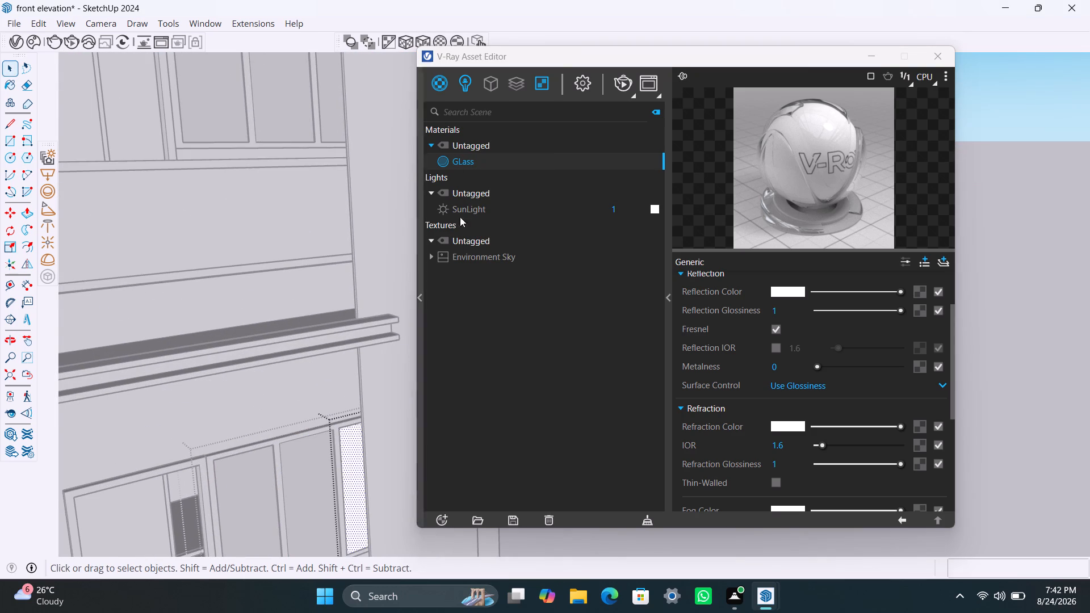
pyautogui.rightClick(481, 164)
pyautogui.click(495, 192)
# Apply the GLass material to the left pane of the three-pane ground-floor window.
pyautogui.scroll(-4, 315, 470)
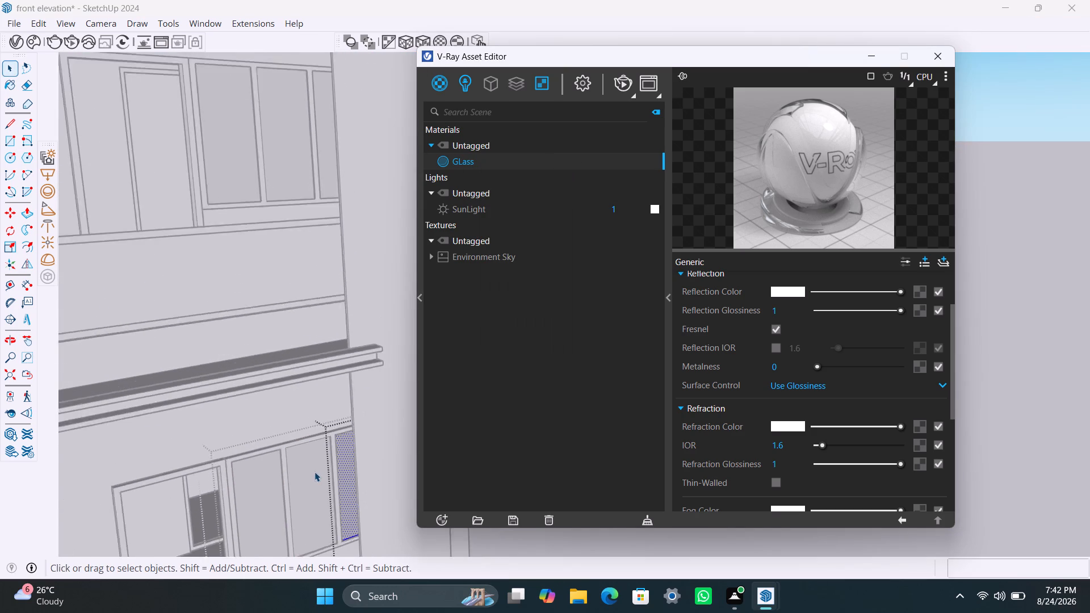
pyautogui.scroll(-16, 315, 472)
pyautogui.moveTo(297, 484); pyautogui.dragTo(138, 384, button='middle')
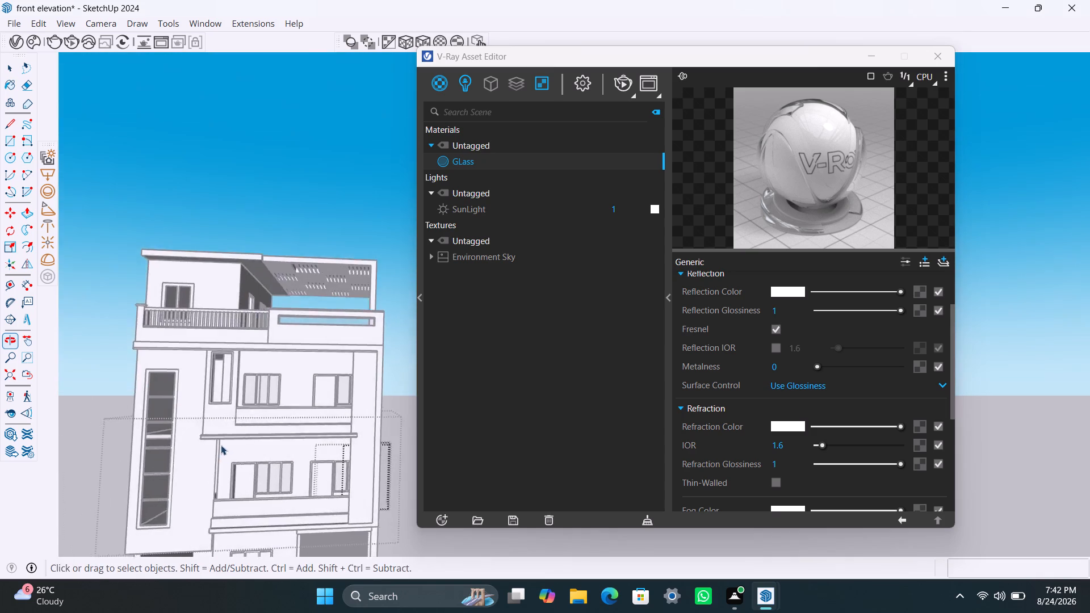
pyautogui.scroll(-5, 221, 446)
pyautogui.moveTo(279, 469); pyautogui.dragTo(301, 371, button='middle')
pyautogui.scroll(9, 265, 453)
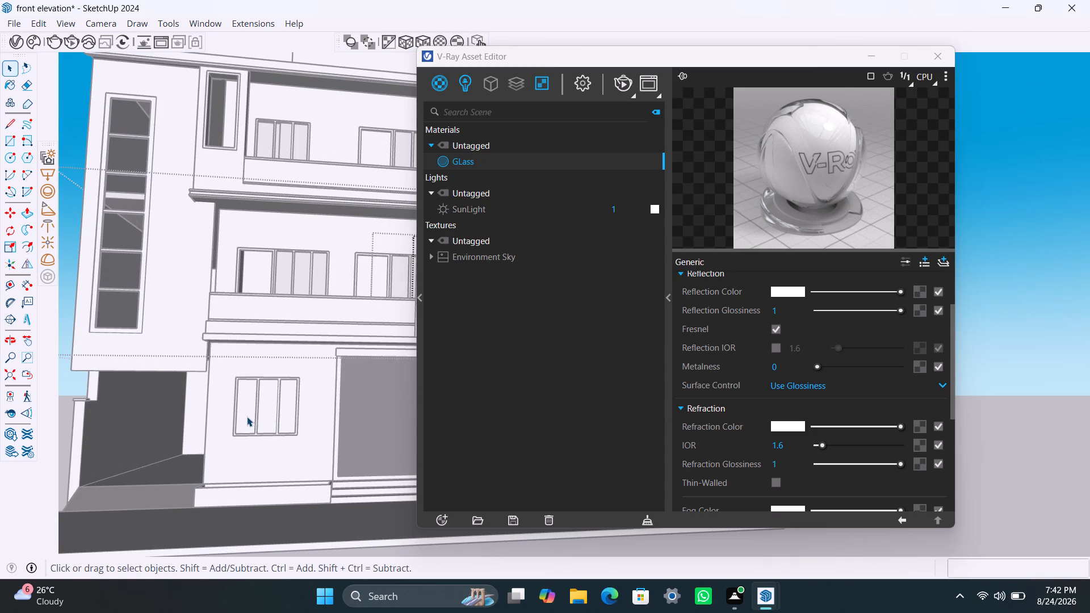
pyautogui.tripleClick(247, 417)
pyautogui.tripleClick(247, 417)
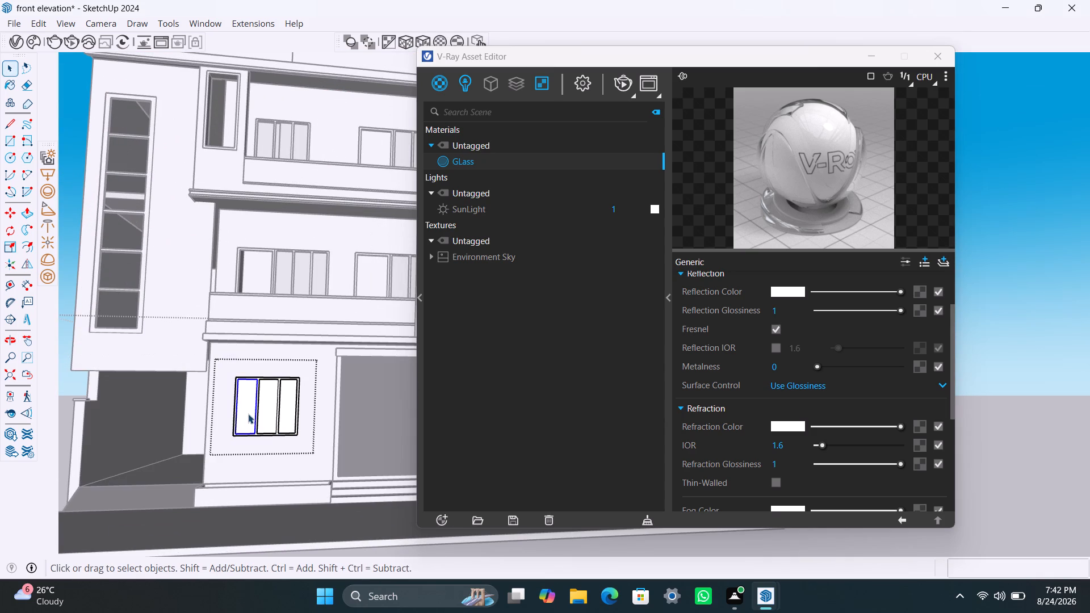
pyautogui.rightClick(471, 165)
pyautogui.click(487, 187)
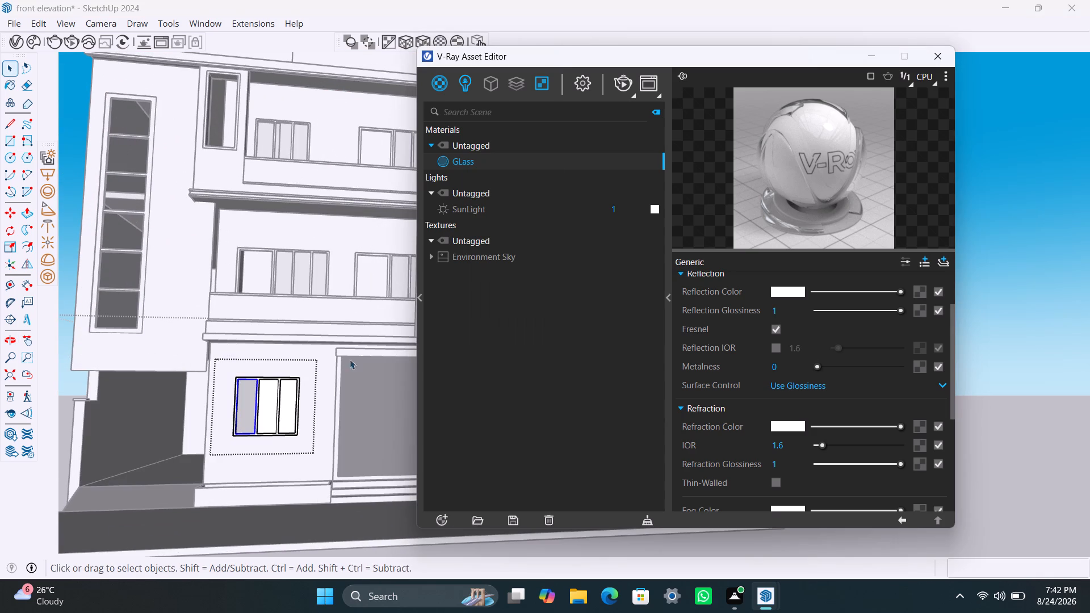
# Apply the GLass material to the middle pane of the three-pane ground-floor window.
pyautogui.doubleClick(267, 412)
pyautogui.doubleClick(267, 412)
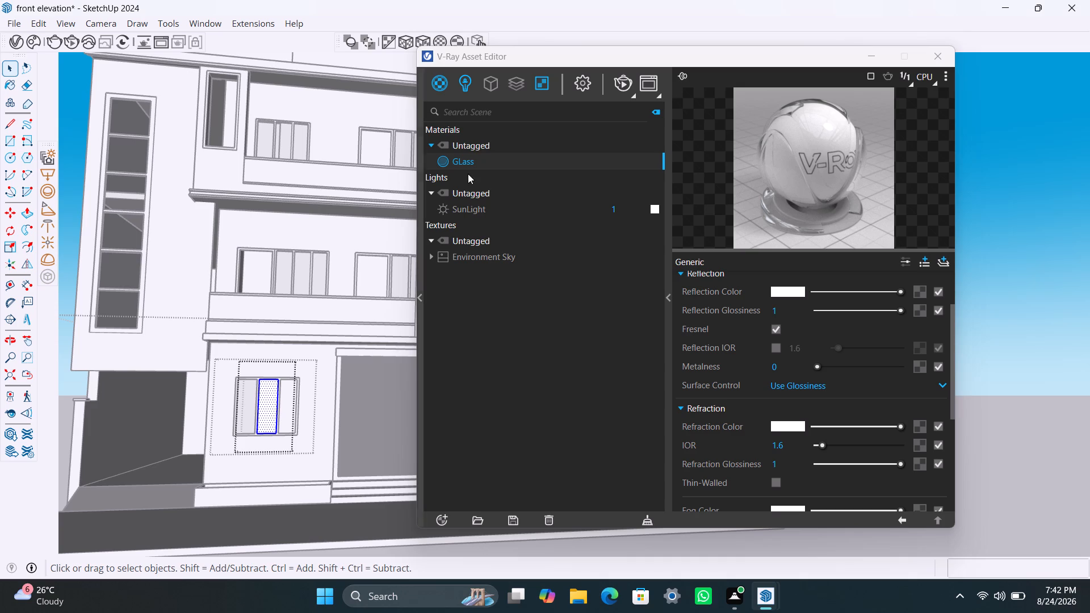
pyautogui.rightClick(475, 161)
pyautogui.click(488, 187)
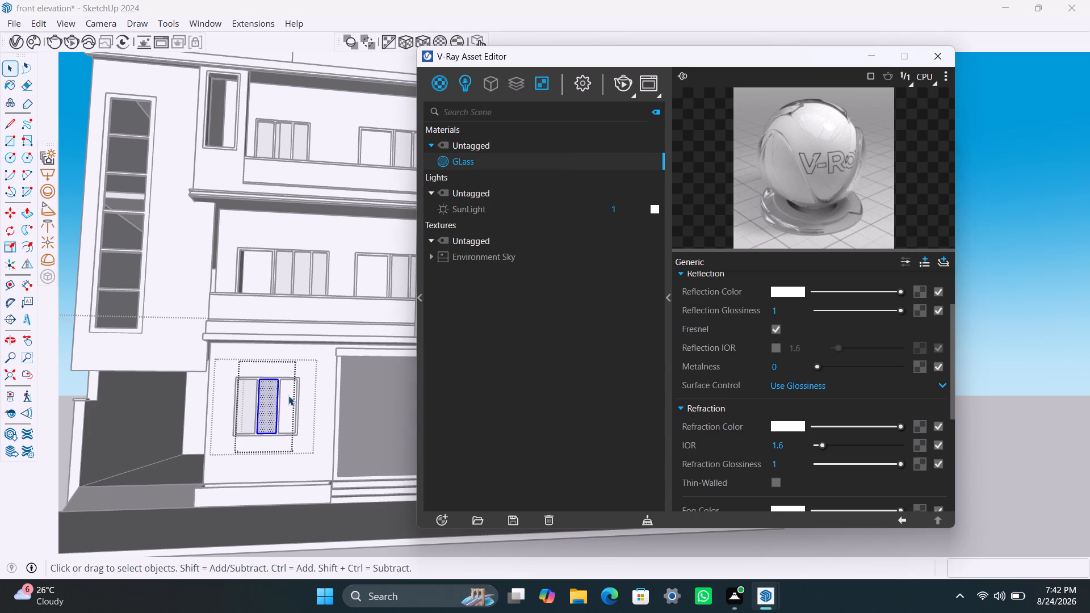
# Apply the GLass material to the right pane of the ground-floor window, and exit the nested groups.
pyautogui.tripleClick(288, 396)
pyautogui.tripleClick(288, 396)
pyautogui.tripleClick(290, 396)
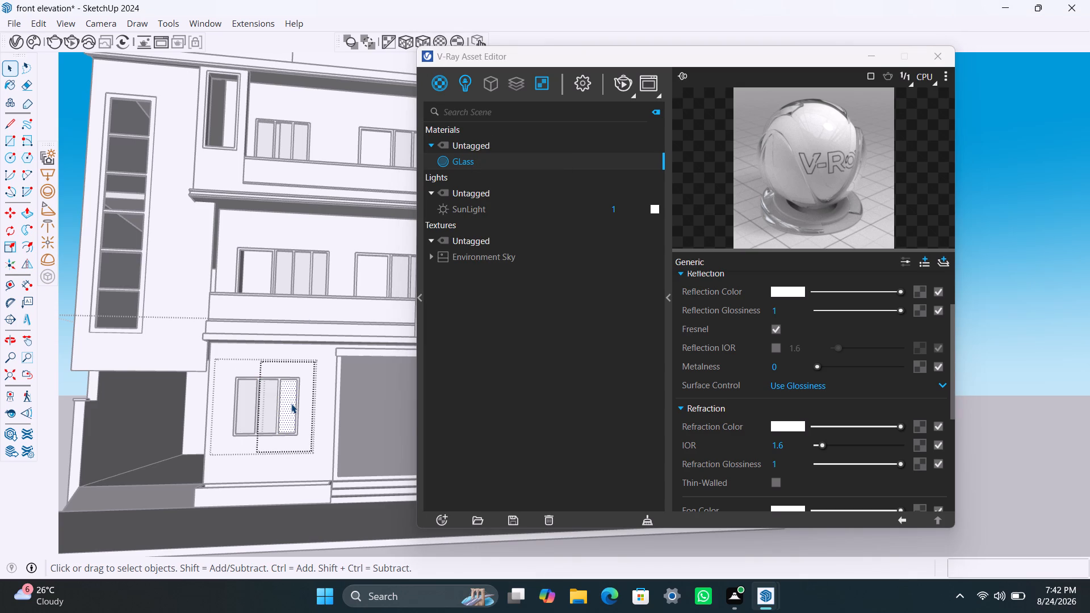
pyautogui.tripleClick(291, 404)
pyautogui.tripleClick(291, 404)
pyautogui.rightClick(460, 157)
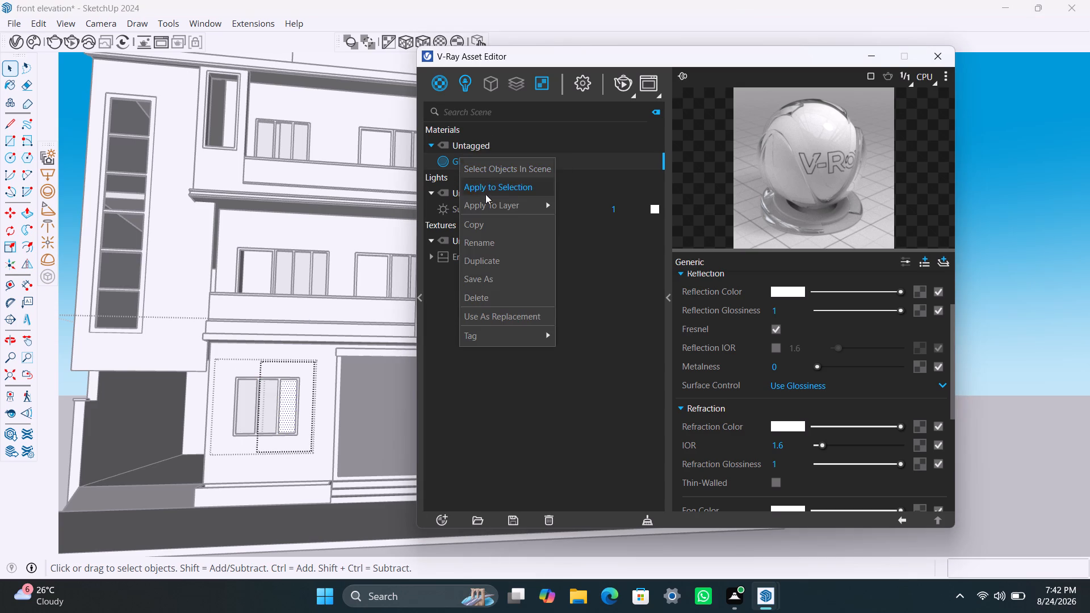
pyautogui.click(487, 198)
pyautogui.click(486, 186)
pyautogui.click(248, 522)
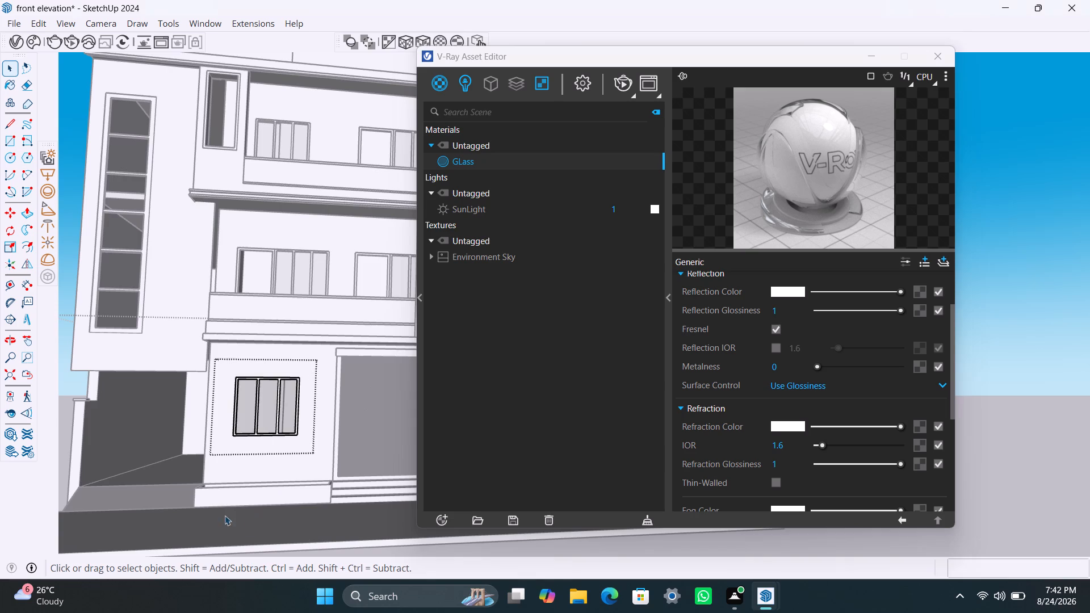
pyautogui.scroll(-4, 220, 493)
pyautogui.moveTo(282, 418); pyautogui.dragTo(284, 456, button='middle')
pyautogui.tripleClick(95, 291)
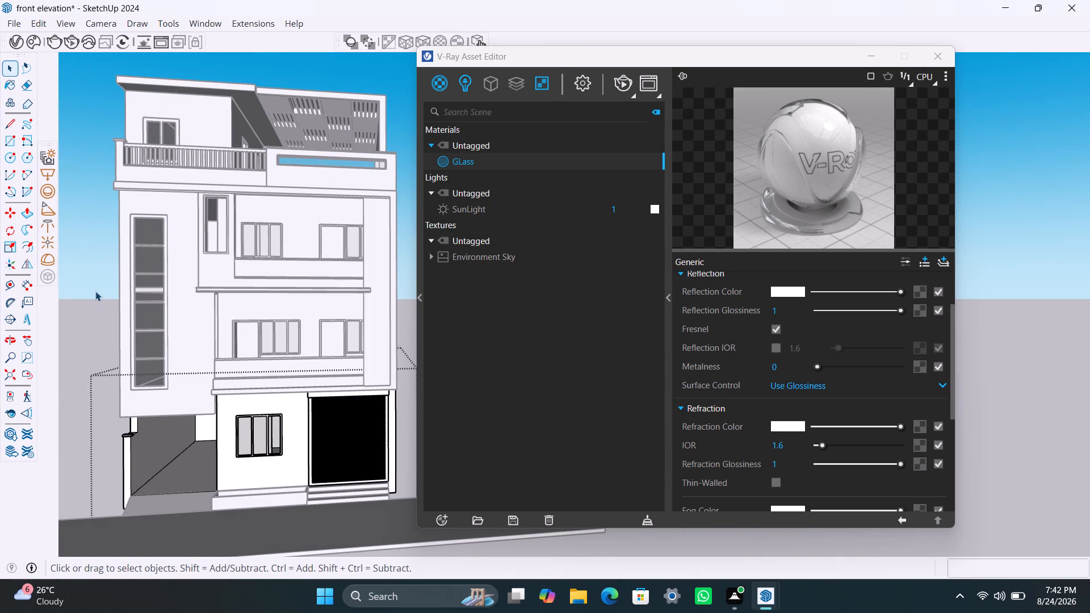
pyautogui.doubleClick(95, 291)
# Examine the whole house facade from several angles to check the glazing of the windows and doors.
pyautogui.moveTo(328, 413); pyautogui.dragTo(263, 493, button='middle')
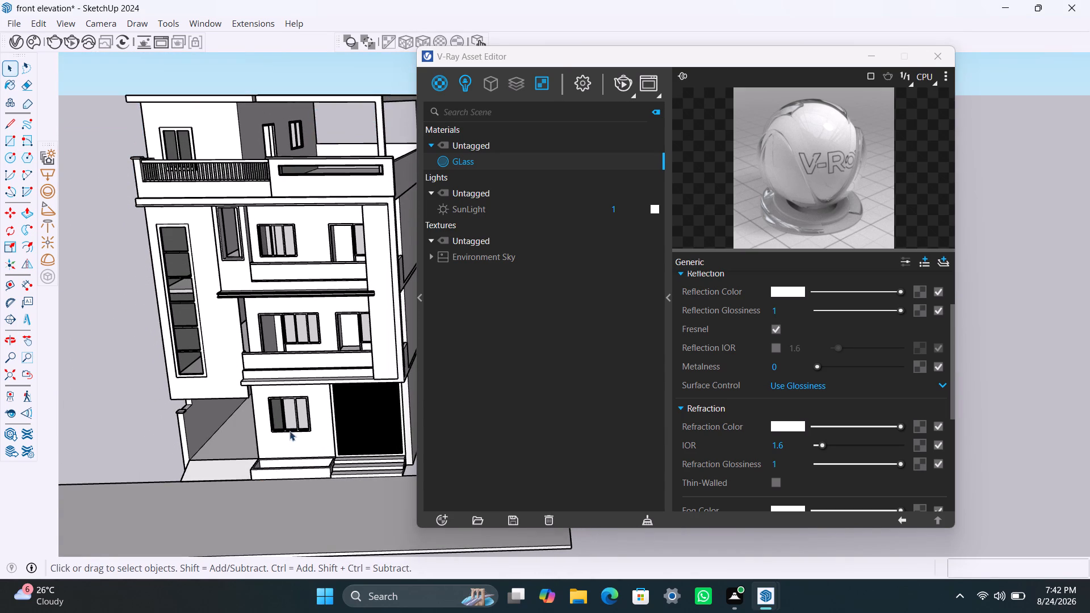
pyautogui.scroll(-1, 301, 336)
pyautogui.moveTo(298, 337); pyautogui.dragTo(329, 333, button='middle')
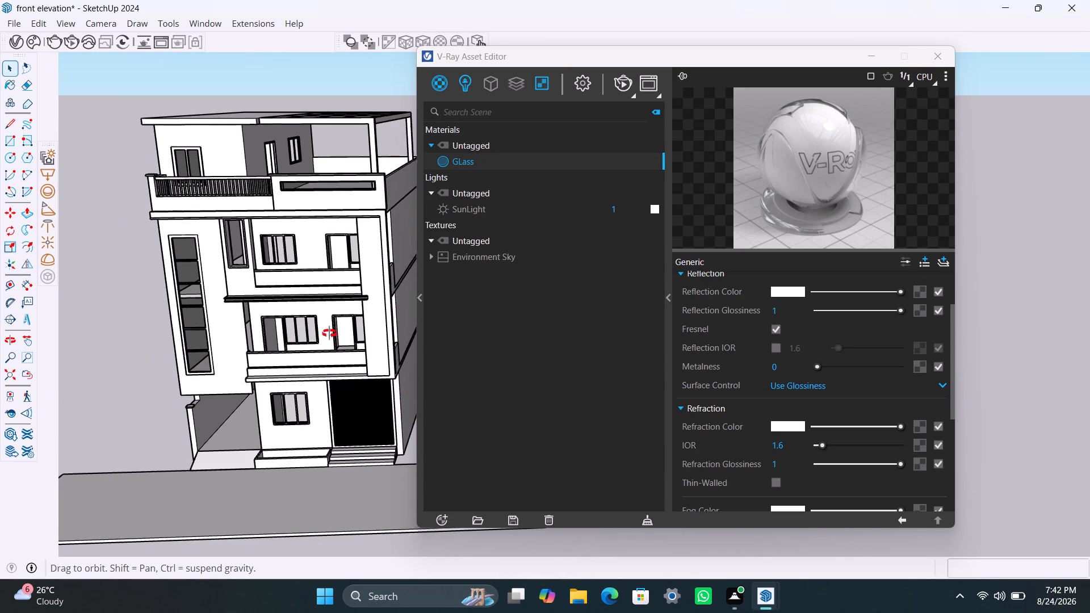
pyautogui.moveTo(329, 333); pyautogui.dragTo(342, 331, button='middle')
pyautogui.moveTo(313, 335); pyautogui.dragTo(353, 263, button='middle')
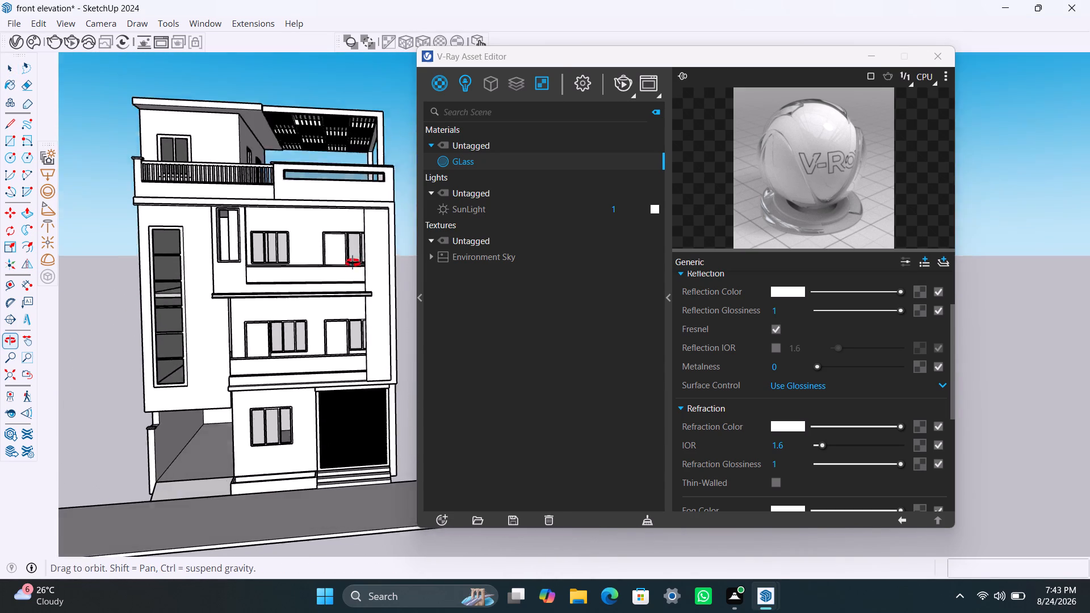
pyautogui.moveTo(353, 263); pyautogui.dragTo(288, 305, button='middle')
pyautogui.scroll(-1, 341, 361)
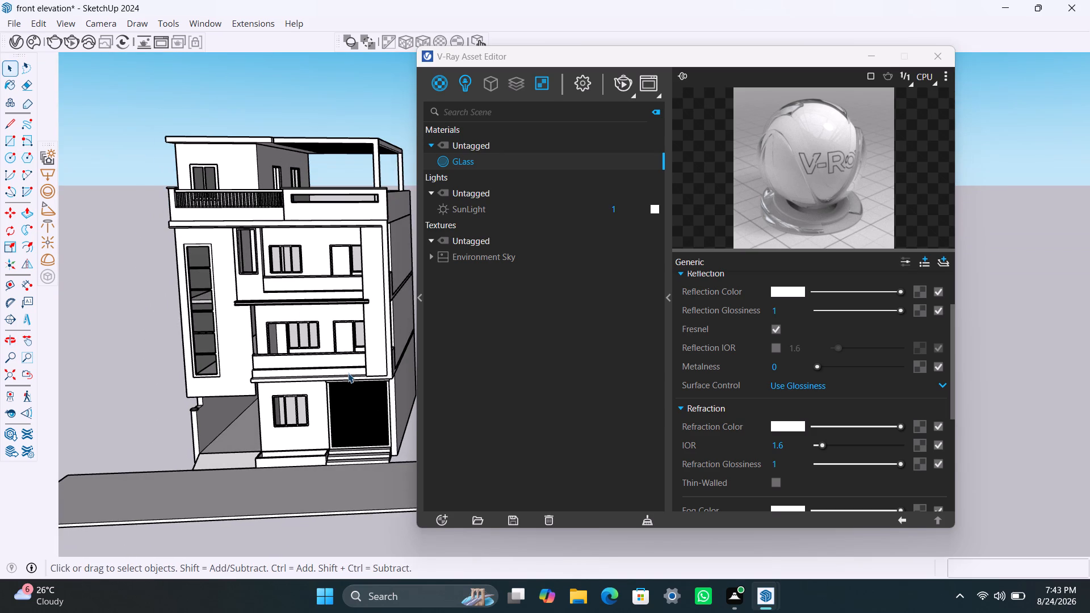
pyautogui.moveTo(340, 378); pyautogui.dragTo(370, 378, button='middle')
pyautogui.scroll(1, 328, 342)
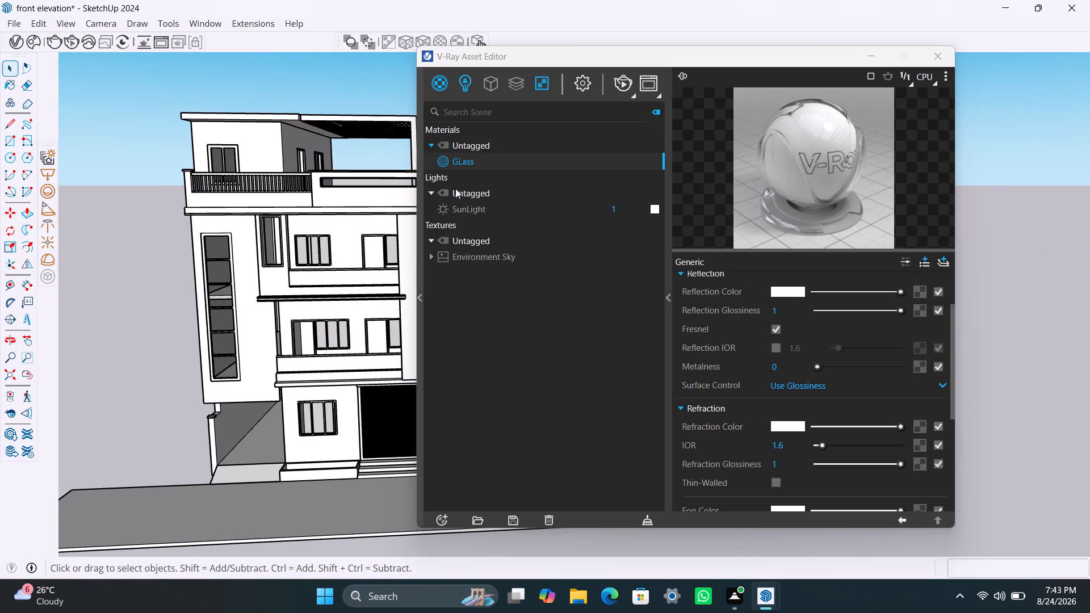
# Duplicate the GLass material and rename the copy as metal.
pyautogui.rightClick(474, 162)
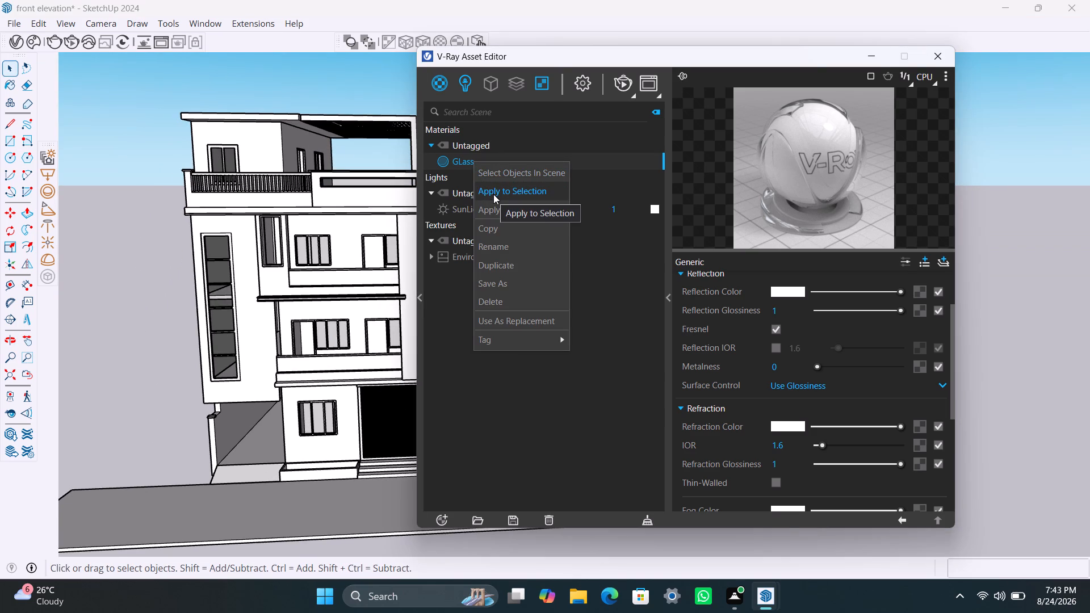
pyautogui.click(498, 265)
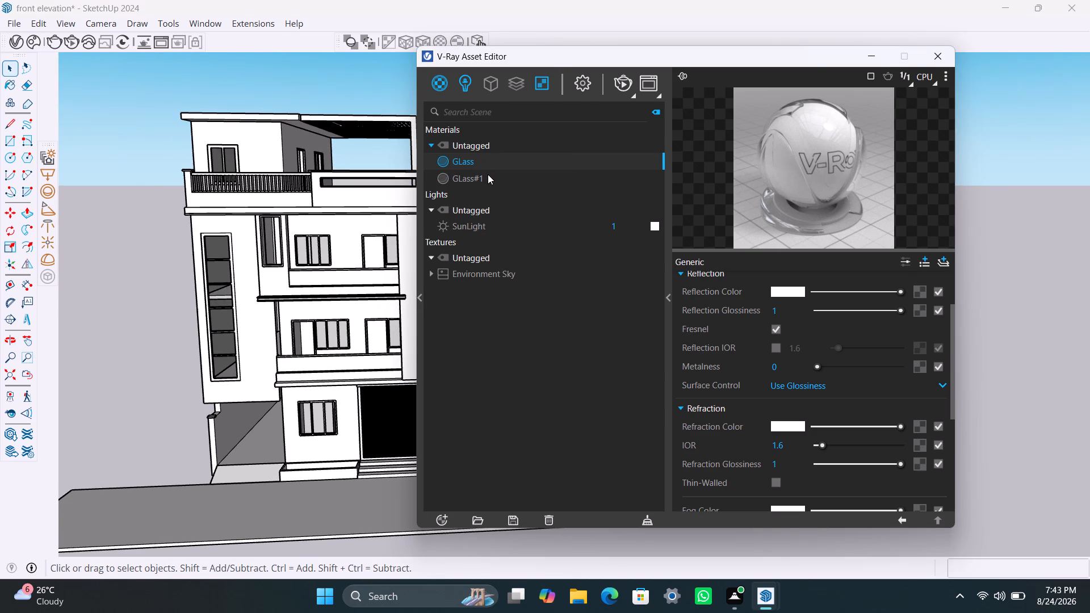
pyautogui.doubleClick(488, 174)
pyautogui.moveTo(489, 175); pyautogui.dragTo(448, 190)
pyautogui.write('meatl')
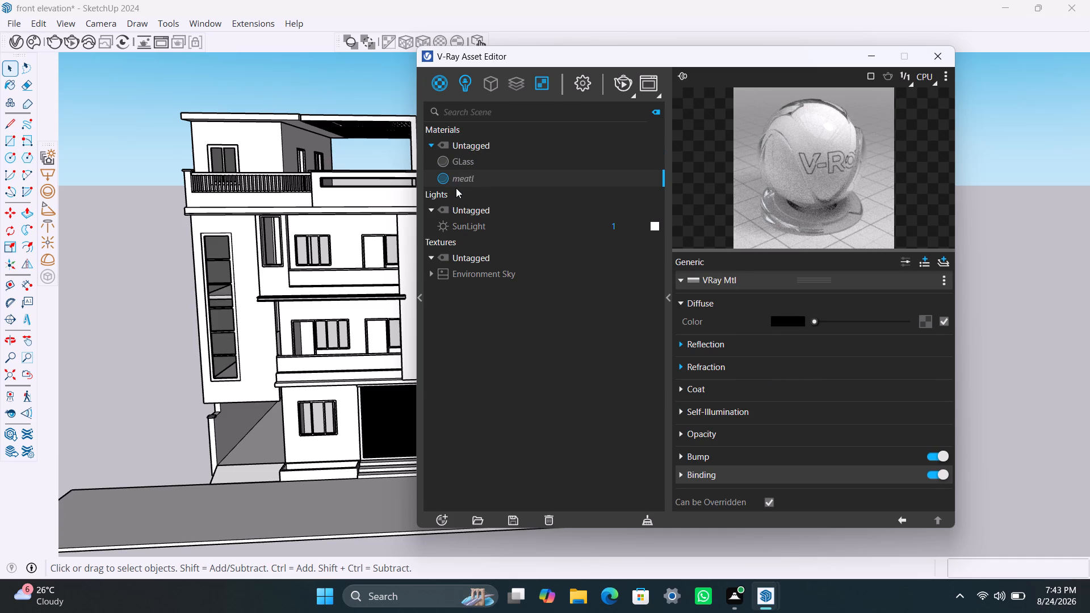
pyautogui.press('BackSpace')
pyautogui.press('BackSpace')
pyautogui.press('BackSpace')
pyautogui.write('tal')
pyautogui.press('space')
# Dim the metal material's reflection color to grey and set its metalness to 1.
pyautogui.scroll(3, 796, 341)
pyautogui.click(794, 325)
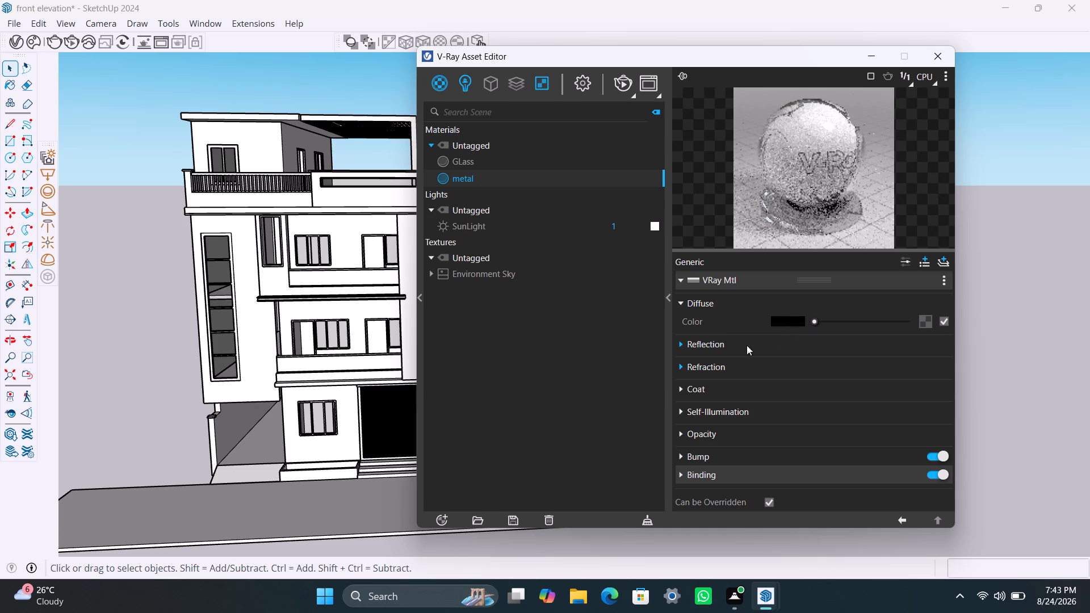
pyautogui.click(683, 341)
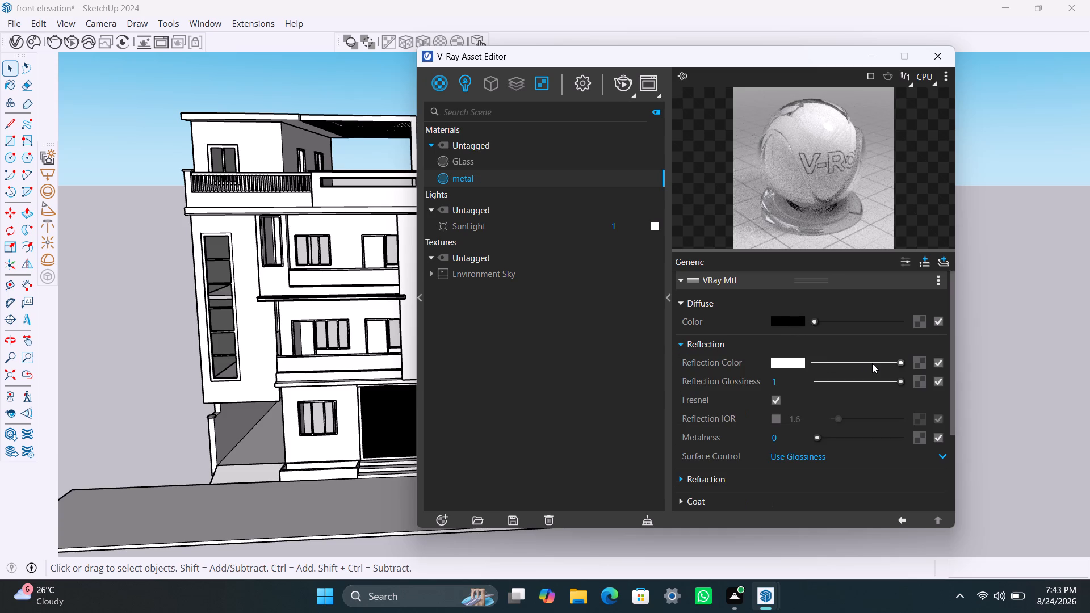
pyautogui.click(857, 364)
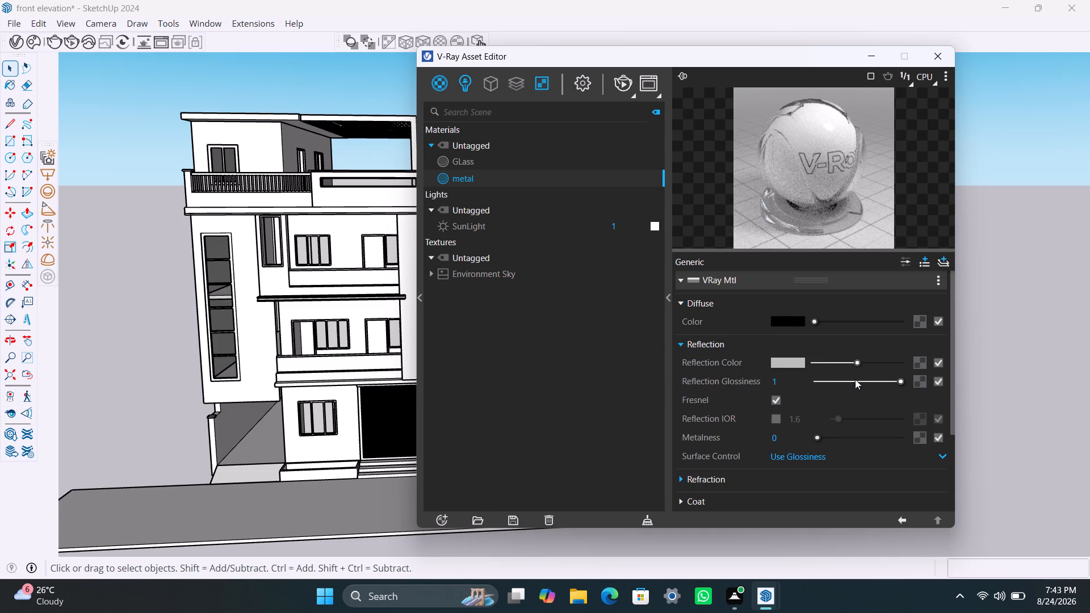
pyautogui.click(855, 453)
pyautogui.moveTo(814, 437); pyautogui.dragTo(911, 440)
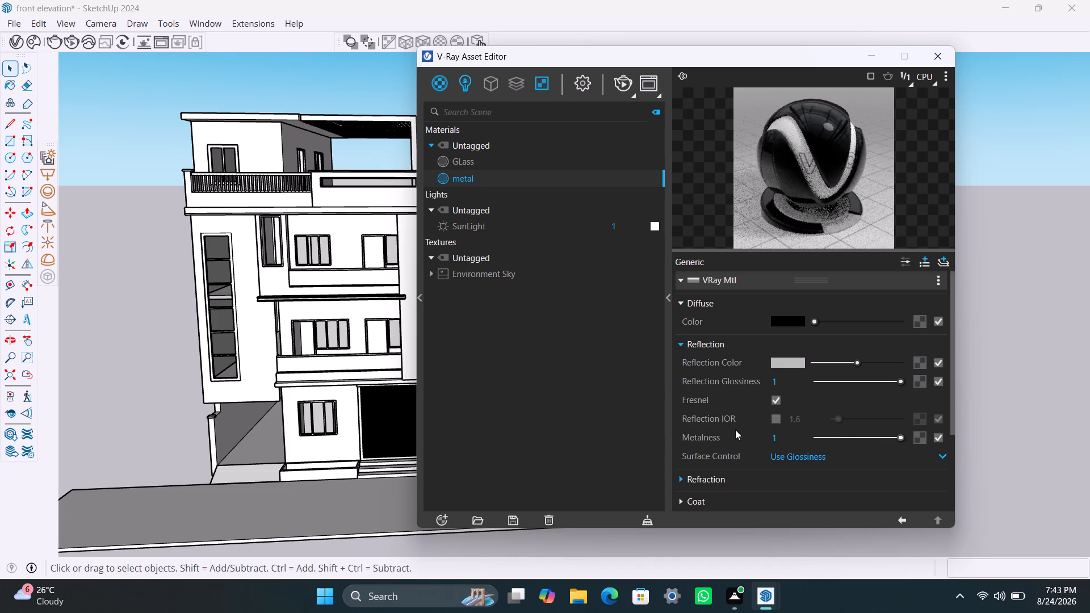
# Set the metal material's reflection color to black and dim its refraction color to light grey.
pyautogui.scroll(-1, 720, 443)
pyautogui.click(681, 405)
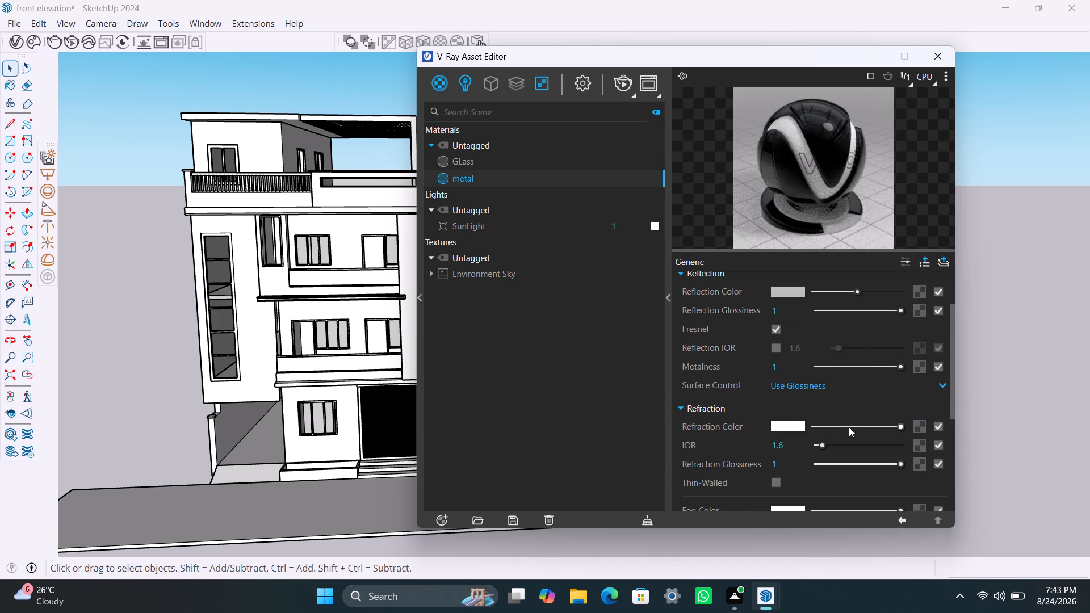
pyautogui.click(849, 427)
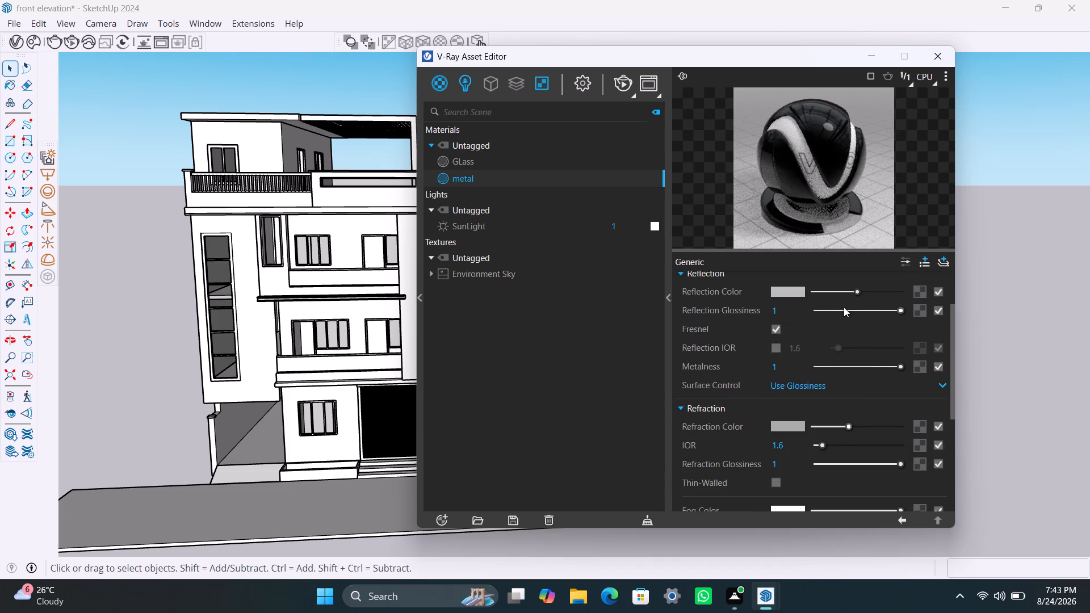
pyautogui.moveTo(854, 292); pyautogui.dragTo(804, 298)
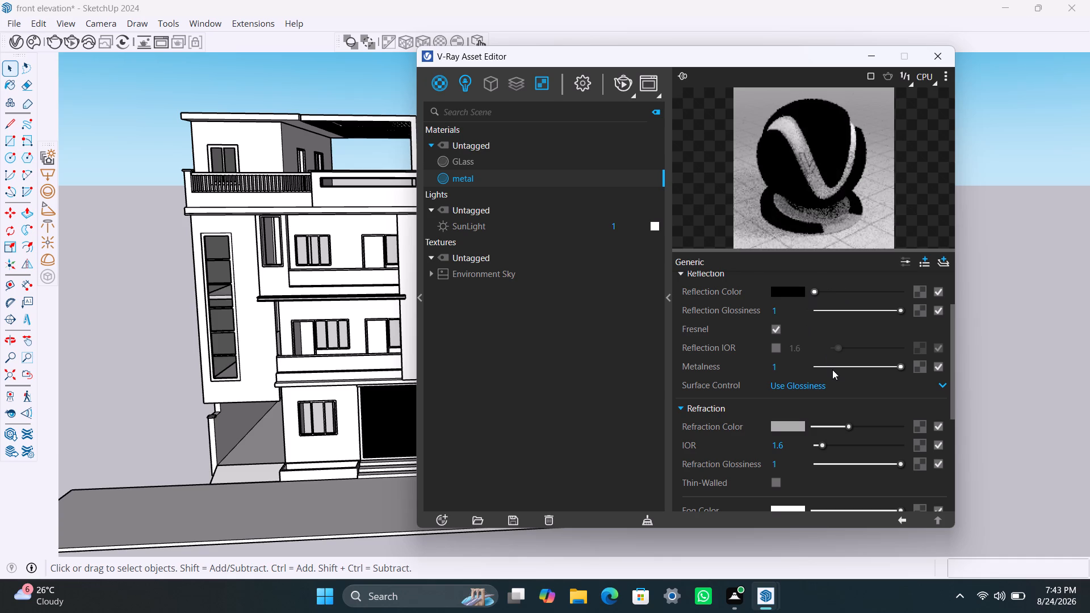
pyautogui.moveTo(850, 426); pyautogui.dragTo(870, 430)
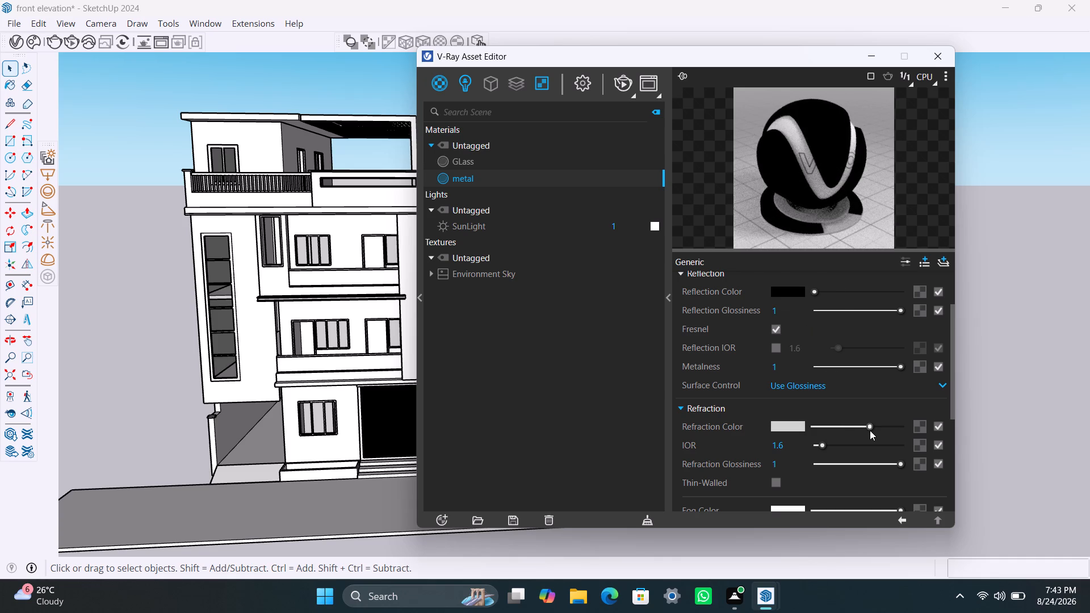
pyautogui.click(870, 430)
# Apply the metal material to the front frame face of the tall six-pane window inside its group.
pyautogui.scroll(7, 258, 257)
pyautogui.click(209, 225)
pyautogui.doubleClick(209, 224)
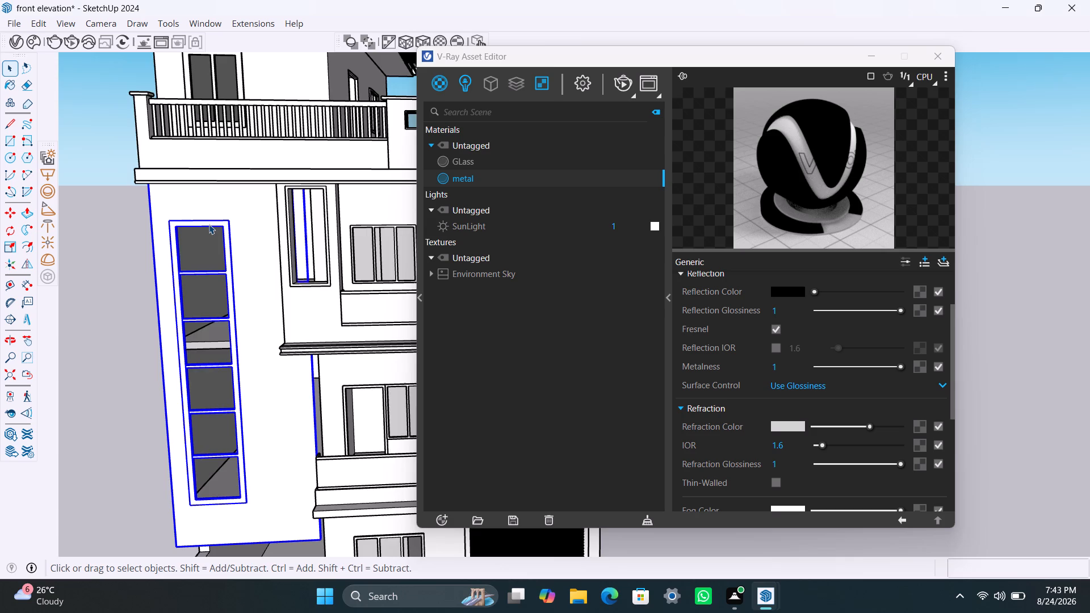
pyautogui.click(209, 224)
pyautogui.doubleClick(209, 223)
pyautogui.click(209, 222)
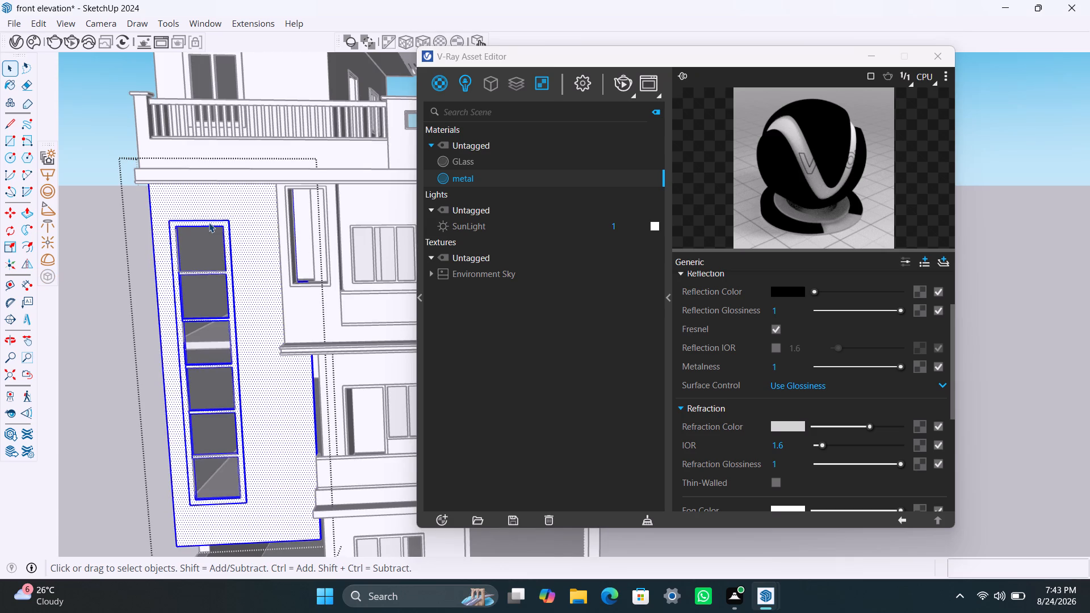
pyautogui.tripleClick(209, 222)
pyautogui.tripleClick(208, 222)
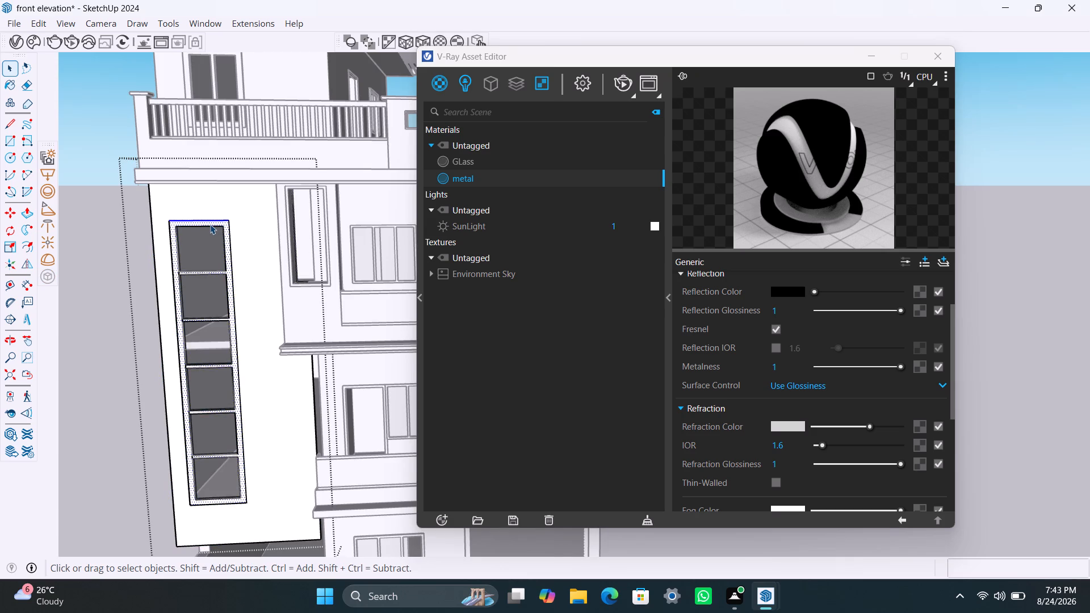
pyautogui.scroll(9, 210, 224)
pyautogui.tripleClick(217, 224)
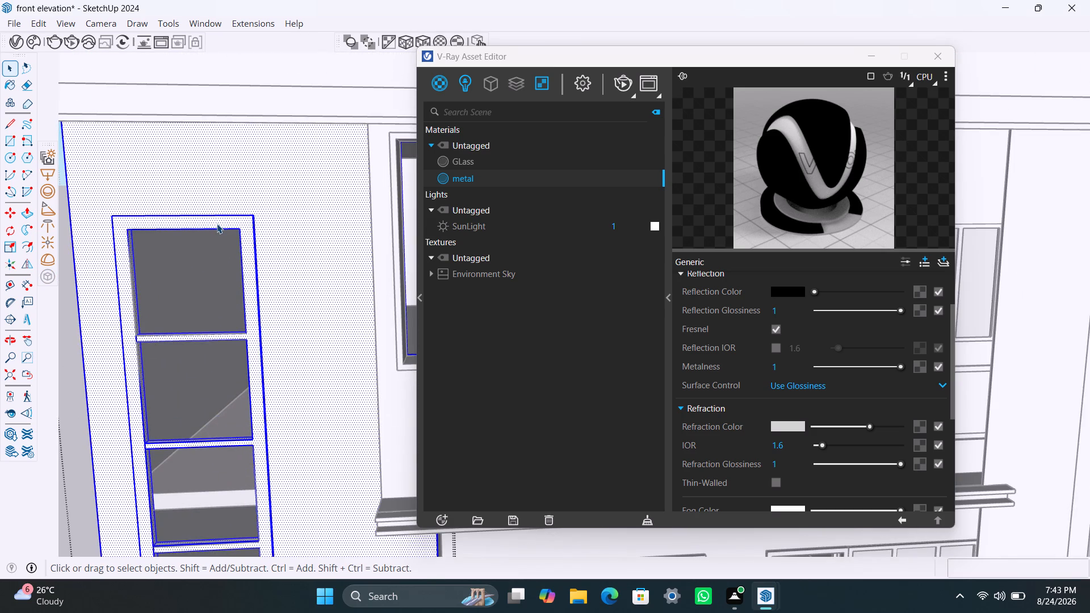
pyautogui.click(217, 224)
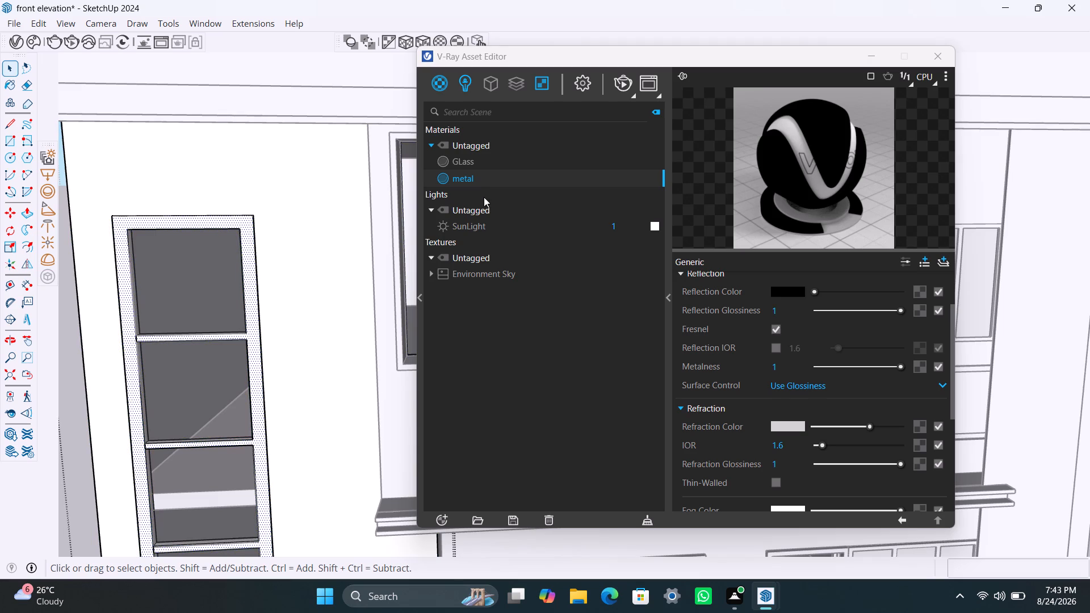
pyautogui.rightClick(459, 175)
pyautogui.click(491, 200)
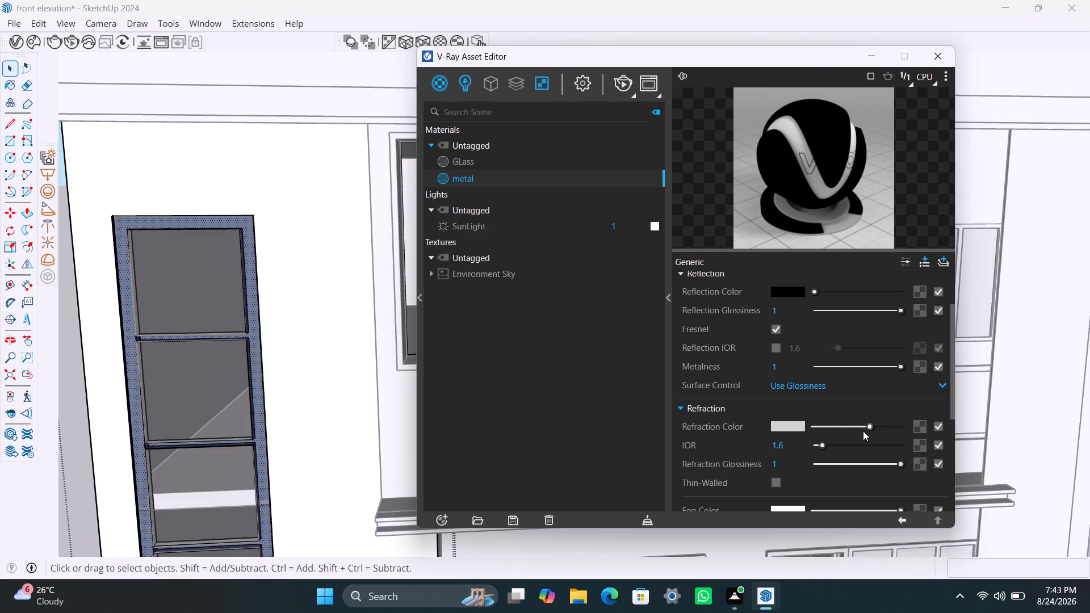
# Set the metal material's refraction color to black.
pyautogui.click(810, 426)
pyautogui.moveTo(835, 425); pyautogui.dragTo(813, 431)
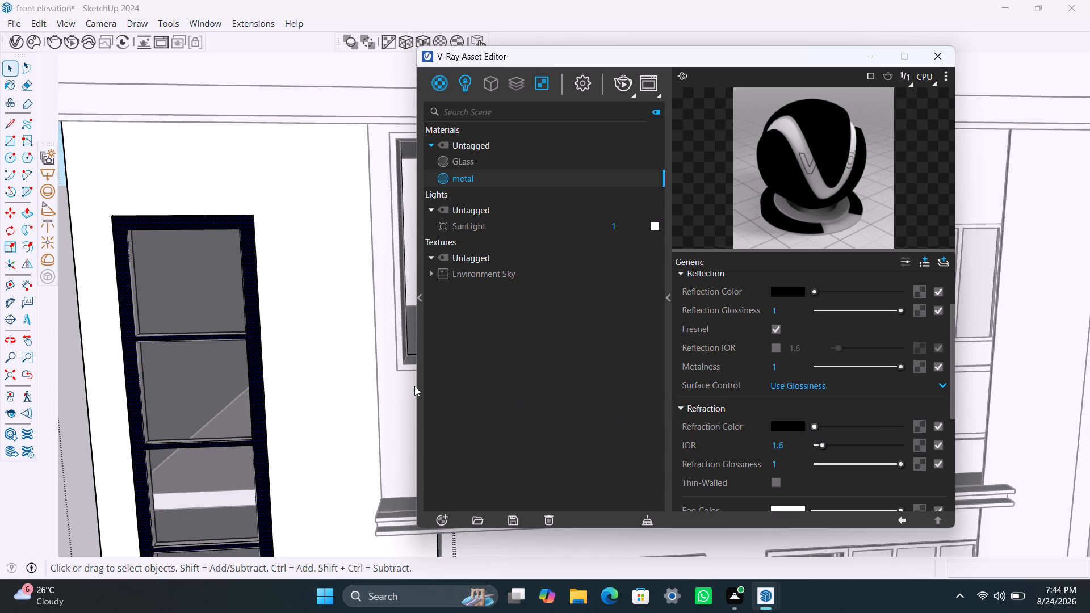
# Apply the metal material to the left and bottom inner faces of the fourth pane opening in the tall window frame.
pyautogui.scroll(-9, 254, 287)
pyautogui.scroll(4, 202, 443)
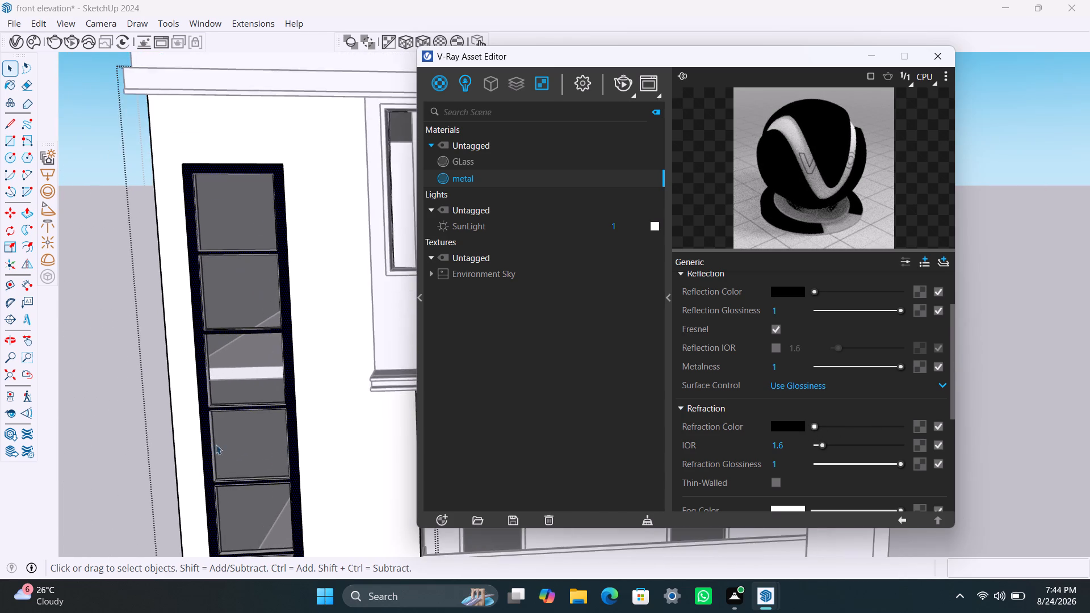
pyautogui.scroll(5, 223, 448)
pyautogui.moveTo(228, 464); pyautogui.dragTo(172, 475, button='middle')
pyautogui.scroll(10, 237, 478)
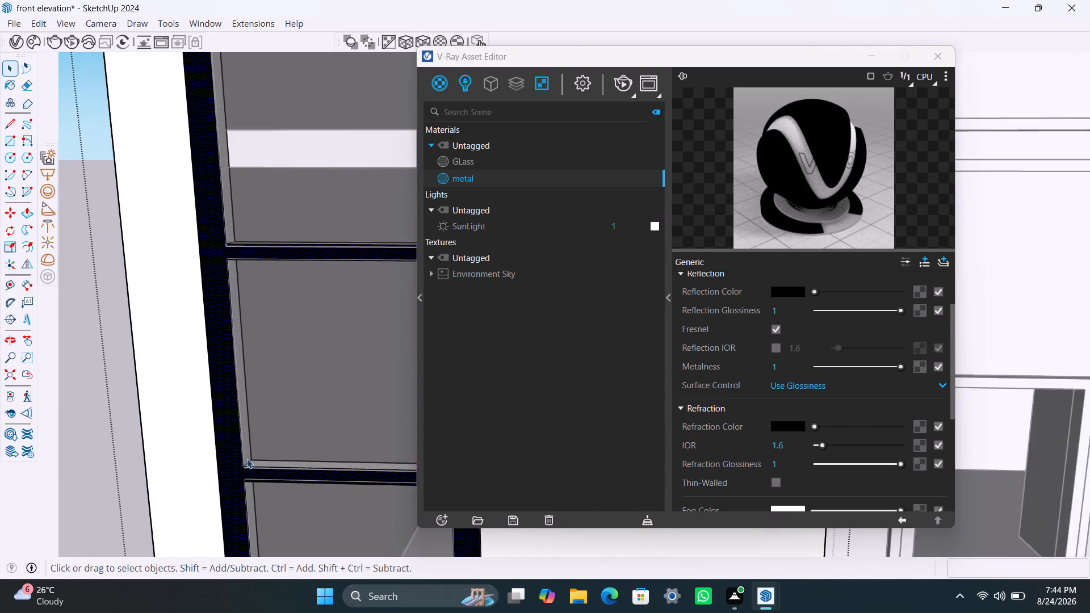
pyautogui.click(247, 459)
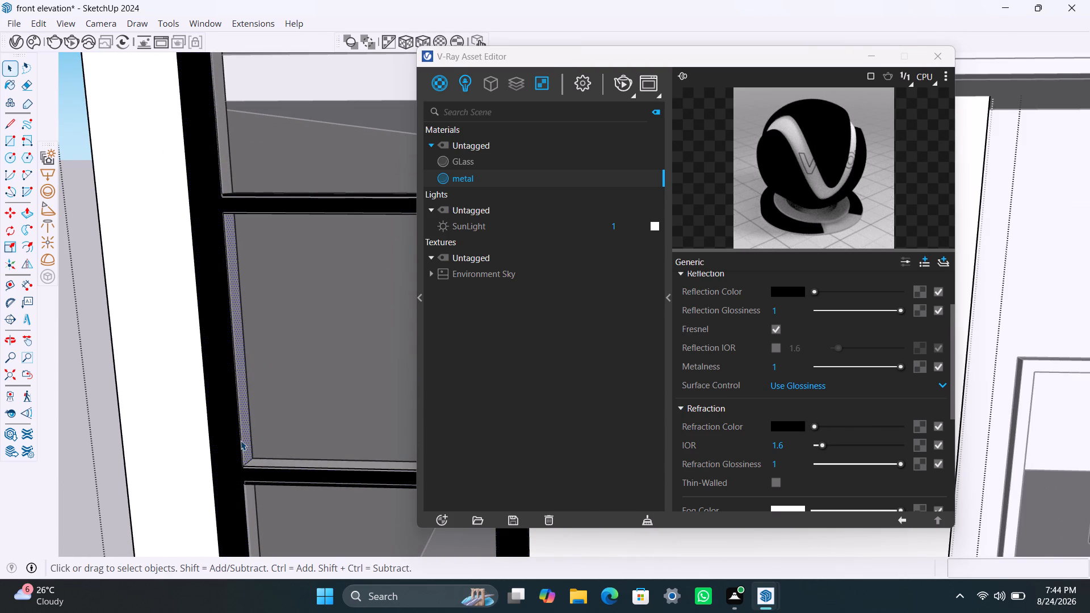
pyautogui.click(473, 182)
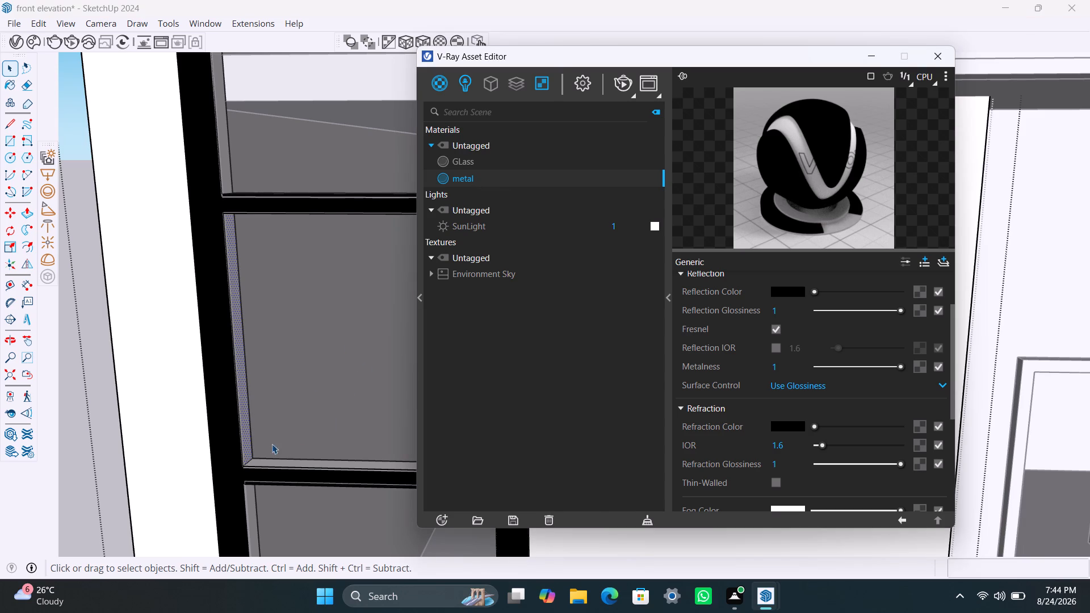
pyautogui.rightClick(504, 177)
pyautogui.click(513, 203)
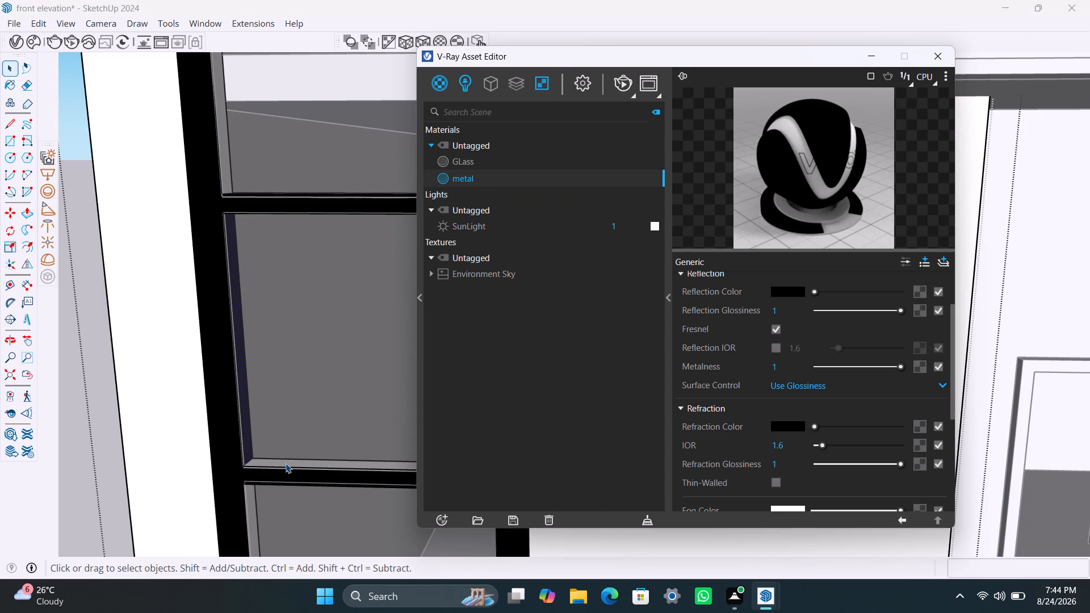
pyautogui.click(286, 463)
pyautogui.rightClick(515, 182)
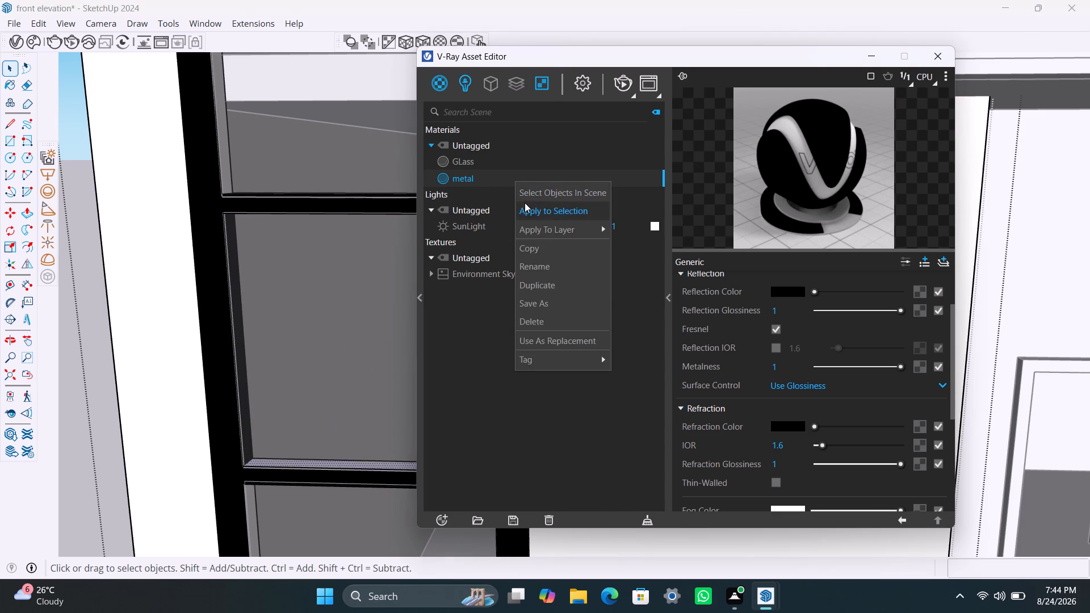
pyautogui.click(527, 208)
# Apply the metal material to the top inner face of the uppermost pane opening in the tall window frame.
pyautogui.scroll(-7, 368, 391)
pyautogui.moveTo(338, 404); pyautogui.dragTo(238, 404, button='middle')
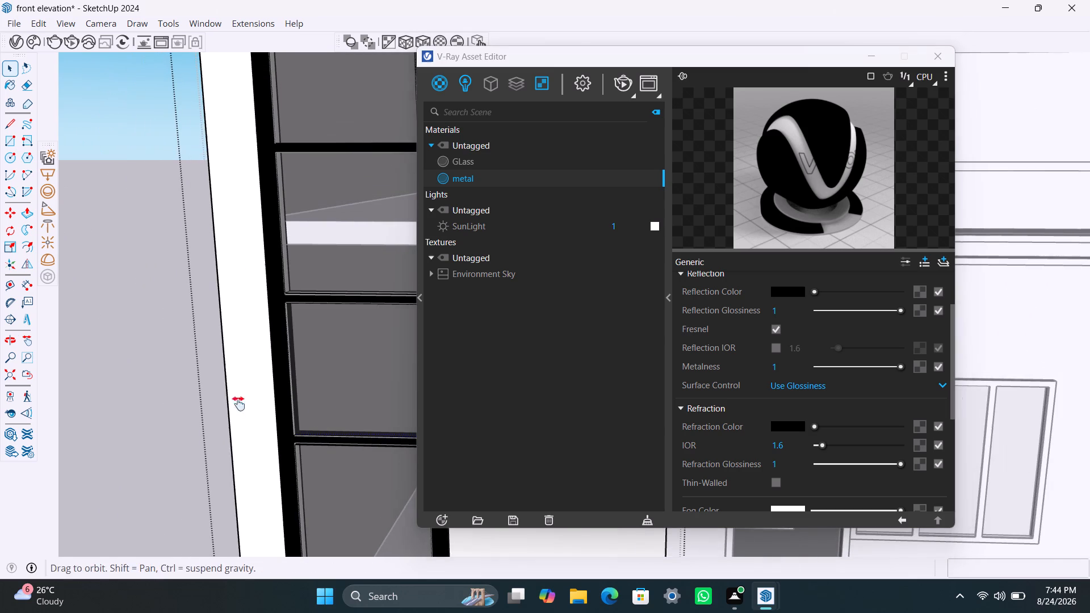
pyautogui.moveTo(238, 404); pyautogui.dragTo(235, 404, button='middle')
pyautogui.scroll(3, 280, 421)
pyautogui.scroll(-6, 251, 395)
pyautogui.scroll(-4, 267, 273)
pyautogui.moveTo(268, 266); pyautogui.dragTo(285, 313, button='middle')
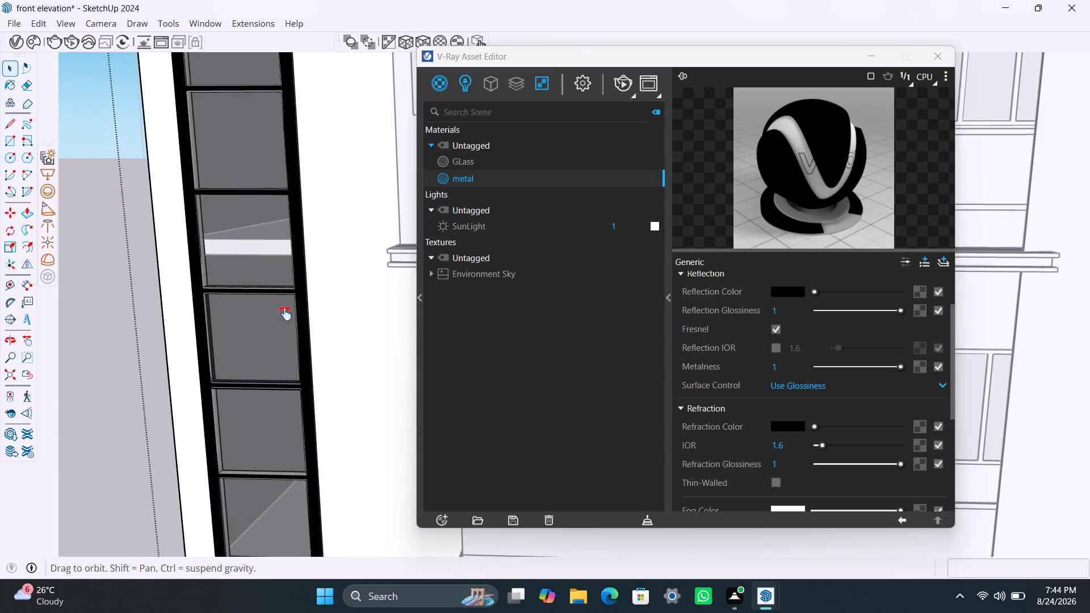
pyautogui.moveTo(285, 313); pyautogui.dragTo(286, 321, button='middle')
pyautogui.scroll(-5, 269, 231)
pyautogui.moveTo(274, 168); pyautogui.dragTo(280, 201, button='middle')
pyautogui.scroll(6, 252, 158)
pyautogui.moveTo(254, 150); pyautogui.dragTo(274, 105, button='middle')
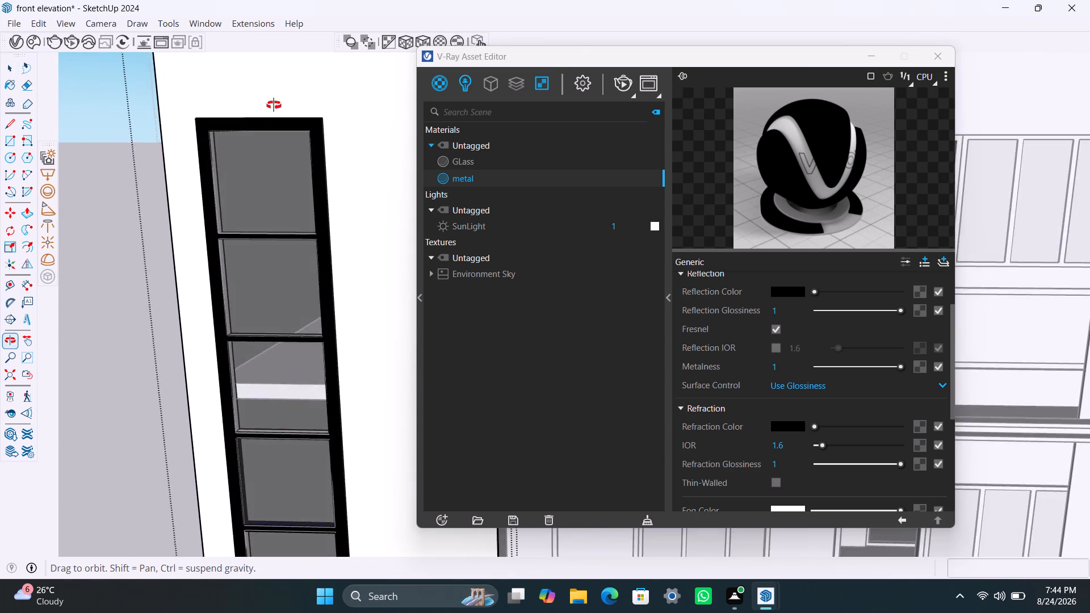
pyautogui.moveTo(274, 105); pyautogui.dragTo(303, 13, button='middle')
pyautogui.scroll(3, 276, 84)
pyautogui.scroll(3, 255, 142)
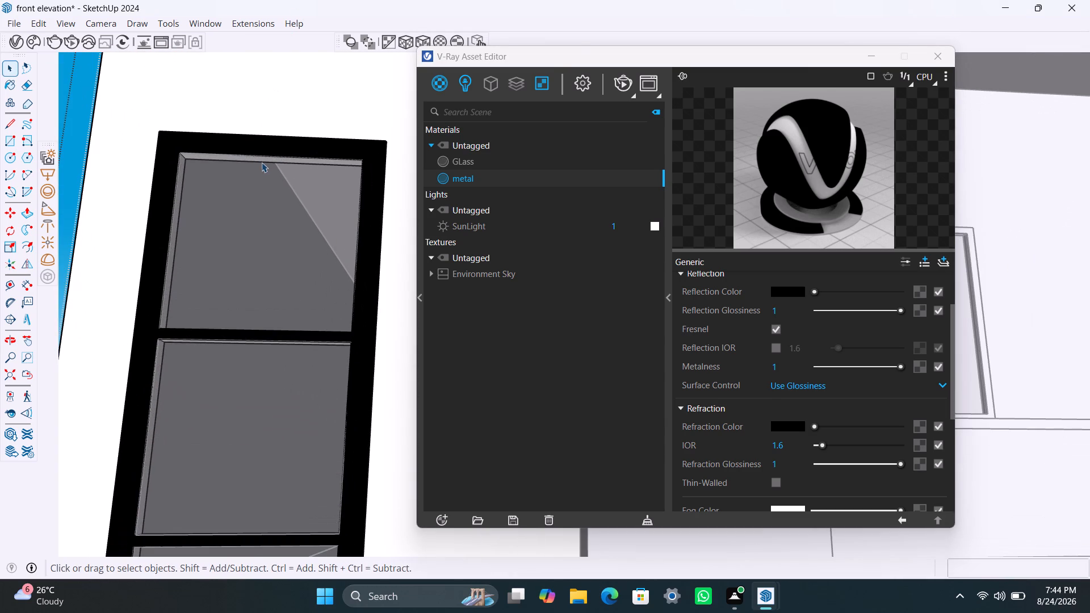
pyautogui.click(262, 162)
pyautogui.click(269, 161)
pyautogui.scroll(5, 269, 161)
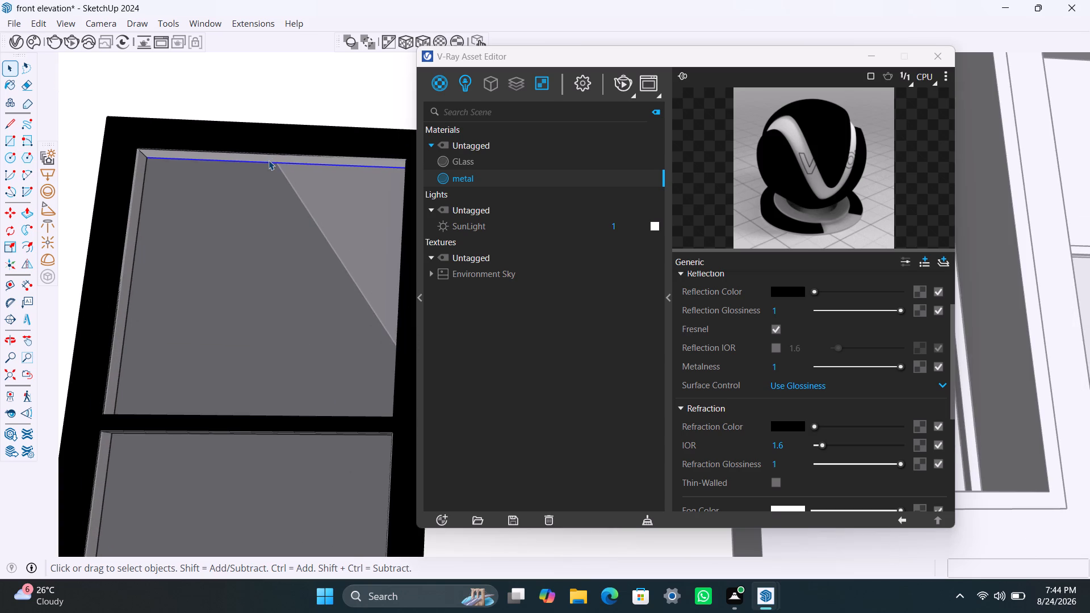
pyautogui.click(269, 160)
pyautogui.rightClick(451, 174)
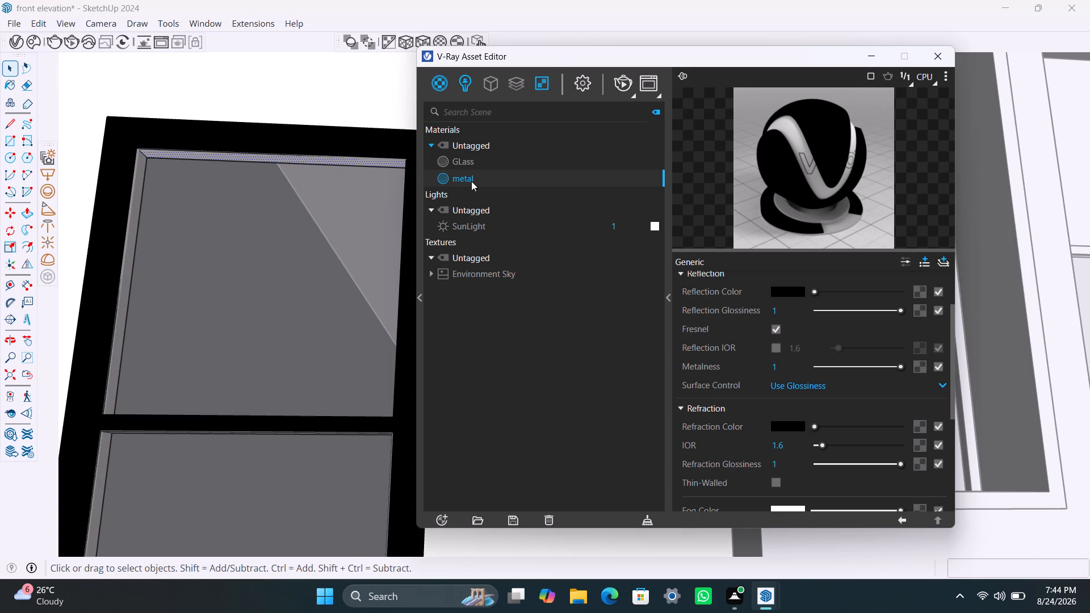
pyautogui.rightClick(471, 181)
pyautogui.click(513, 207)
# Apply the metal material to the left inner face of the uppermost pane opening.
pyautogui.click(136, 229)
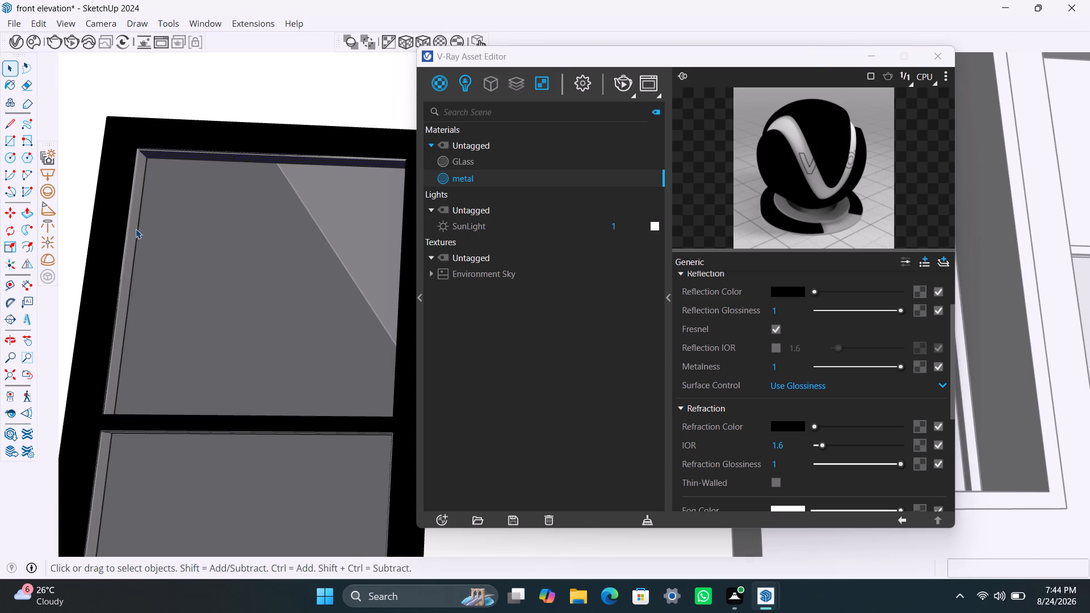
pyautogui.click(137, 206)
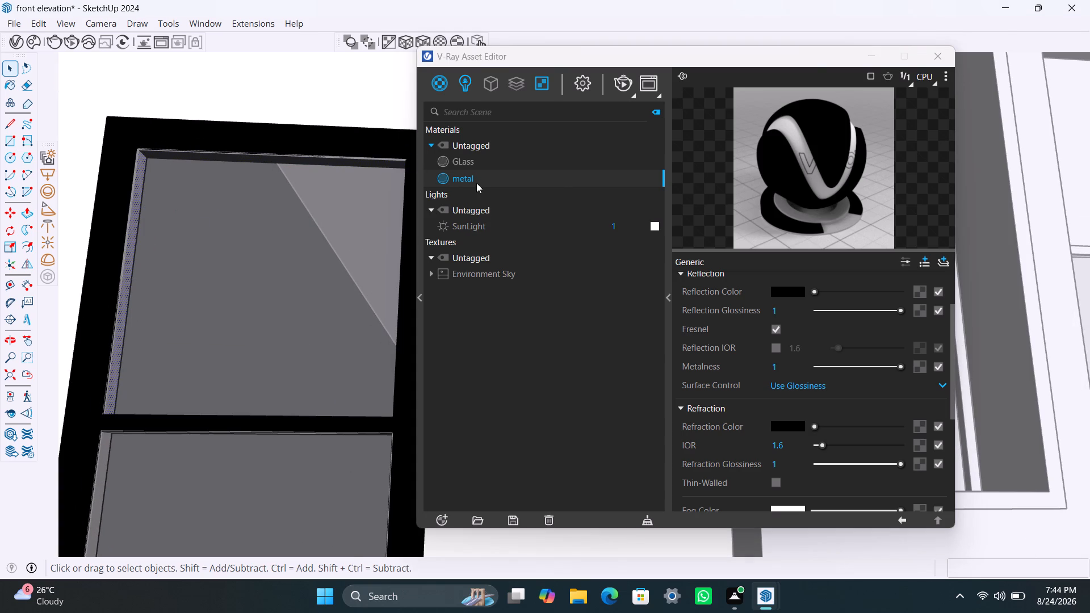
pyautogui.rightClick(477, 183)
pyautogui.click(524, 211)
# Apply the metal material to the right inner face of the upper pane opening in the tall window frame.
pyautogui.scroll(-4, 233, 312)
pyautogui.moveTo(279, 355); pyautogui.dragTo(416, 370, button='middle')
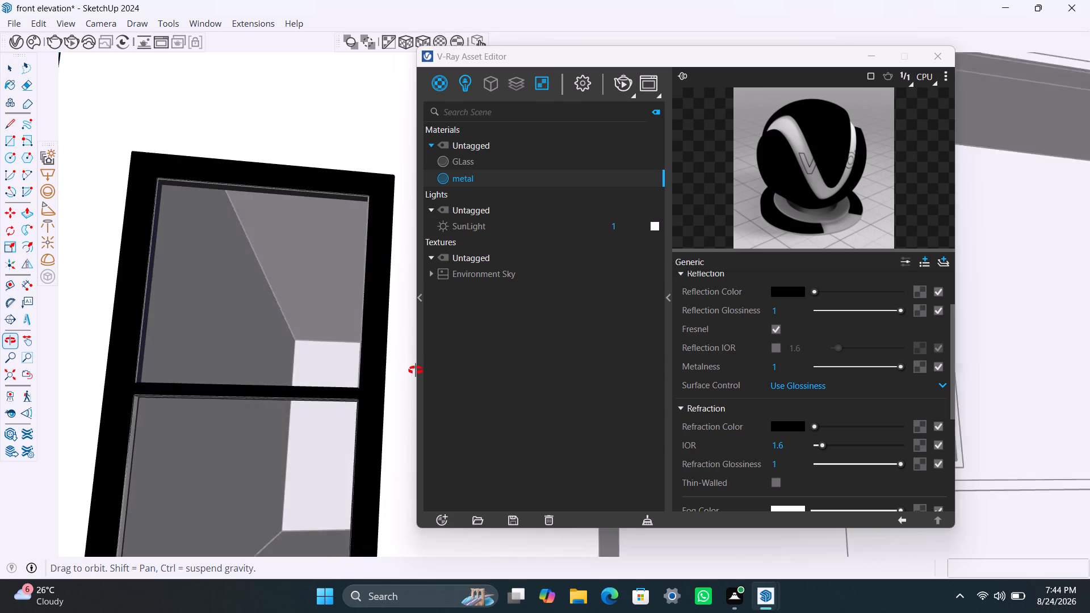
pyautogui.moveTo(416, 370); pyautogui.dragTo(431, 371, button='middle')
pyautogui.scroll(12, 414, 358)
pyautogui.click(404, 297)
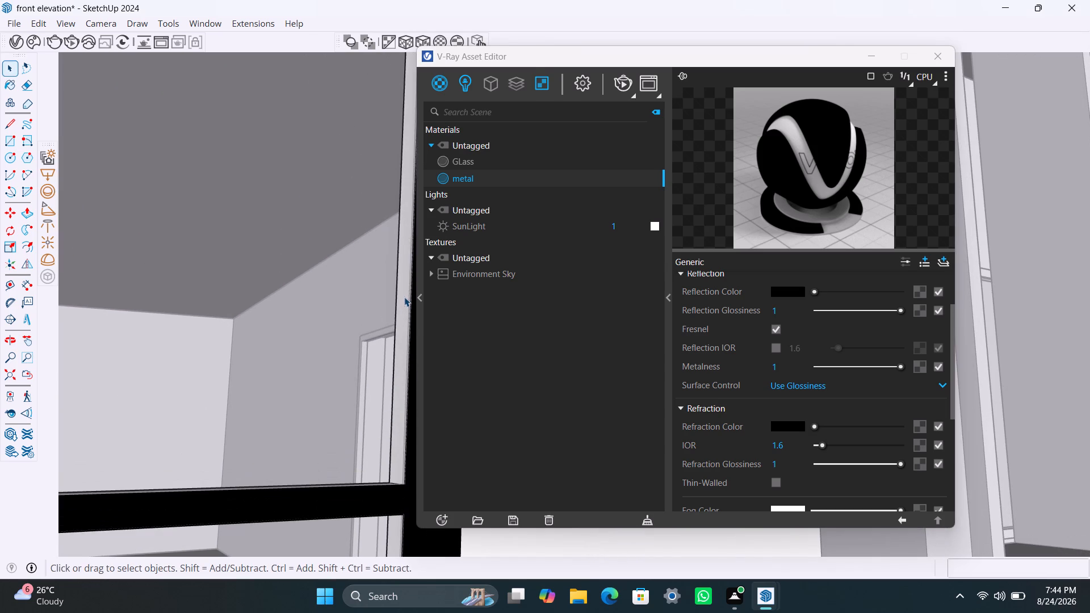
pyautogui.rightClick(404, 297)
pyautogui.click(403, 352)
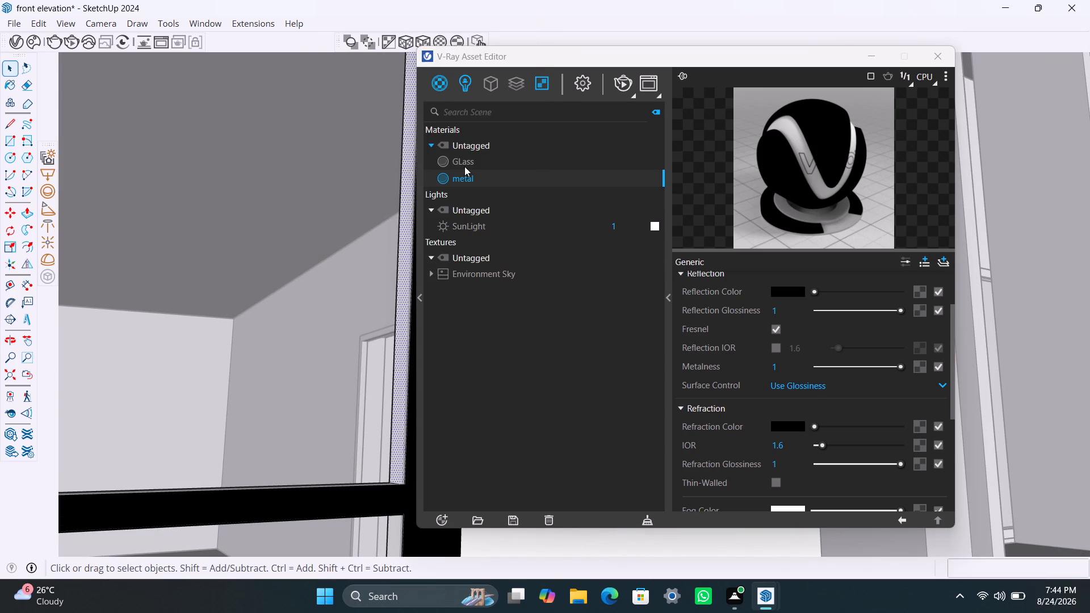
pyautogui.rightClick(472, 177)
pyautogui.click(511, 211)
# Apply the metal material to the bottom inner face of the uppermost pane opening in the tall window frame.
pyautogui.scroll(-6, 360, 372)
pyautogui.moveTo(246, 351); pyautogui.dragTo(152, 476, button='middle')
pyautogui.scroll(-3, 178, 438)
pyautogui.keyDown('shift'); pyautogui.moveTo(184, 431); pyautogui.dragTo(229, 277, button='middle'); pyautogui.keyUp('shift')
pyautogui.scroll(7, 201, 404)
pyautogui.click(199, 421)
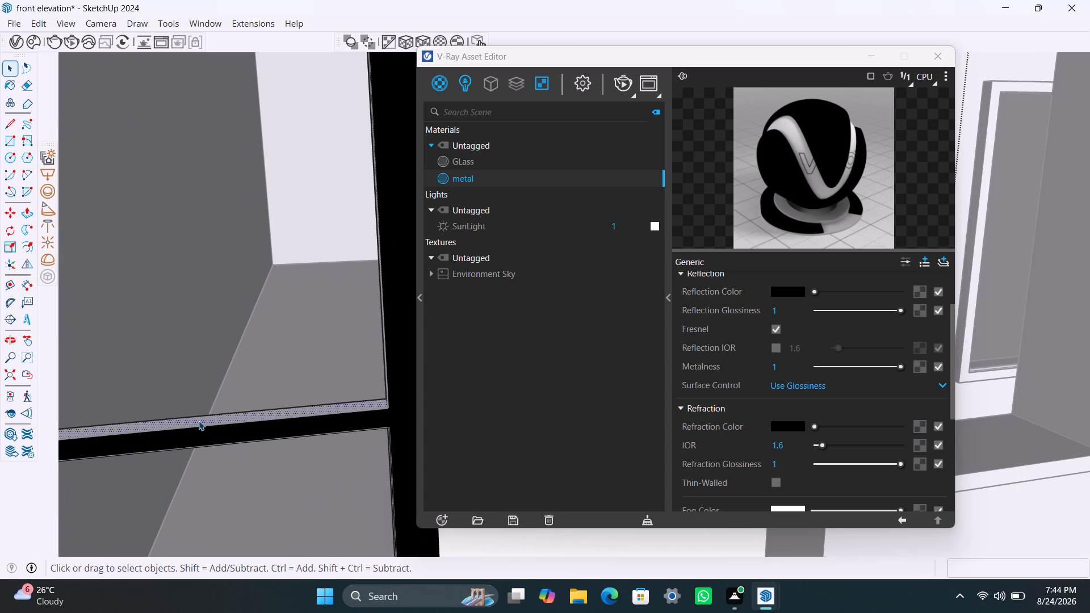
pyautogui.rightClick(199, 421)
pyautogui.rightClick(343, 410)
pyautogui.click(311, 410)
pyautogui.rightClick(466, 176)
pyautogui.click(482, 205)
# Apply the metal material to the top inner face of the second pane opening in the tall window frame.
pyautogui.scroll(-4, 312, 332)
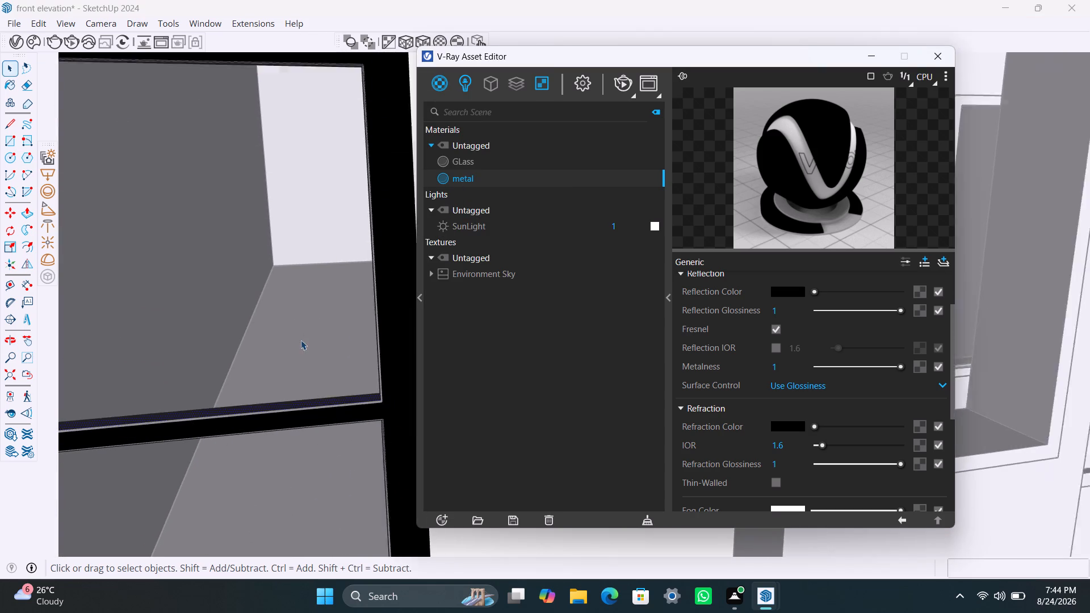
pyautogui.scroll(-14, 301, 340)
pyautogui.moveTo(280, 388); pyautogui.dragTo(273, 283, button='middle')
pyautogui.scroll(3, 275, 299)
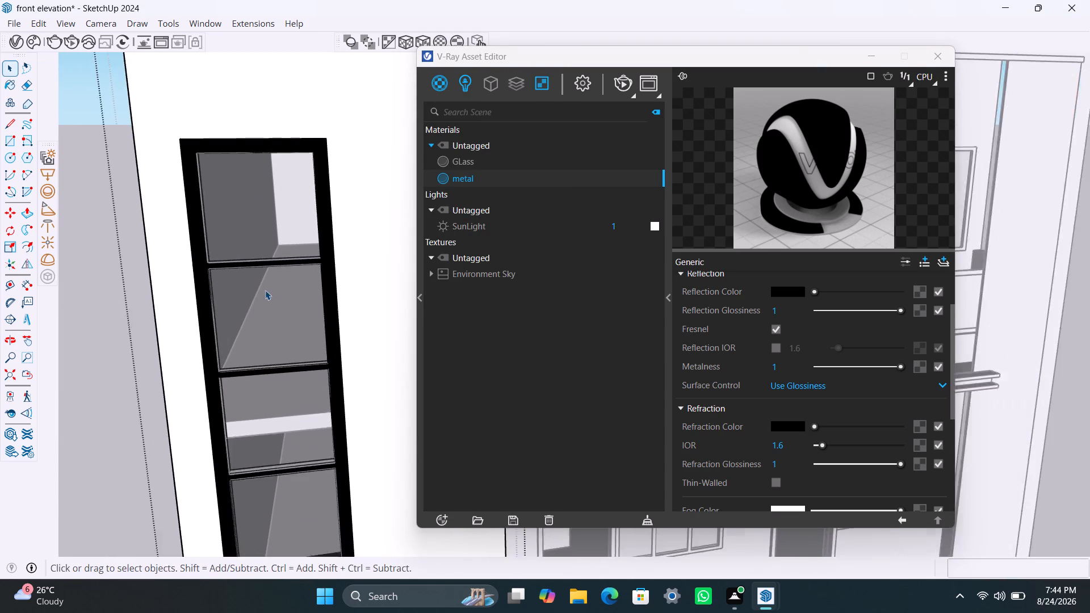
pyautogui.moveTo(261, 278); pyautogui.dragTo(284, 111, button='middle')
pyautogui.scroll(4, 260, 214)
pyautogui.scroll(3, 290, 285)
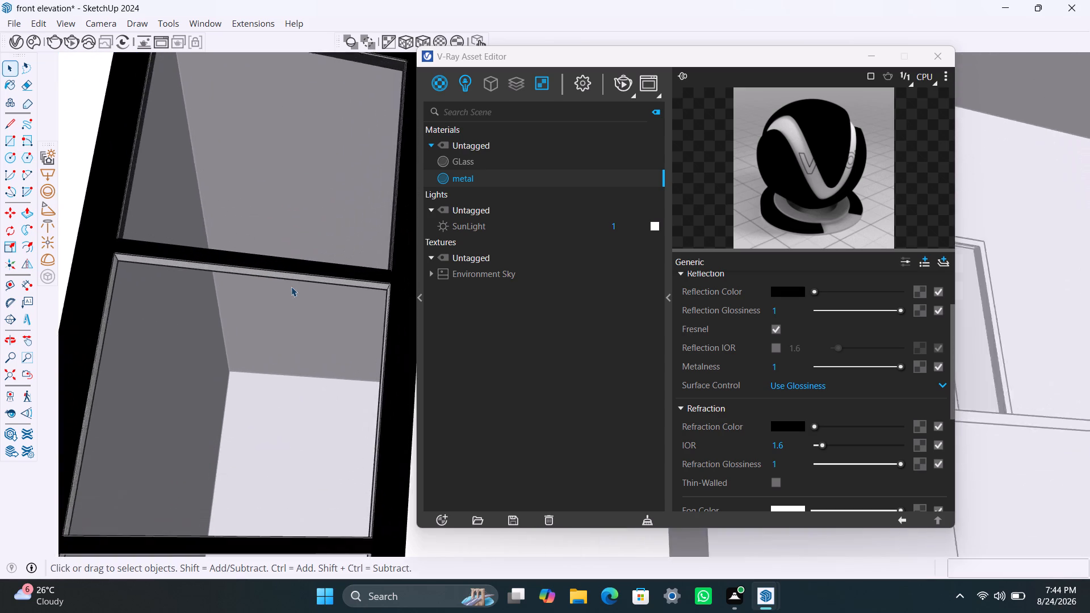
pyautogui.scroll(4, 291, 287)
pyautogui.click(306, 275)
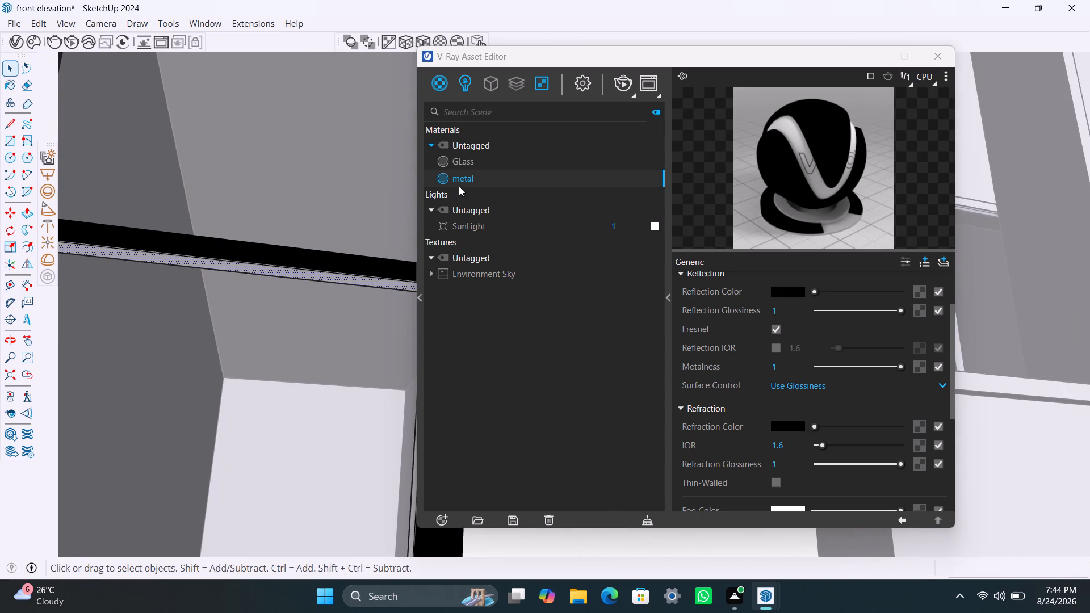
pyautogui.rightClick(463, 182)
pyautogui.click(483, 218)
# Apply the metal material to the right inner face of the second pane opening.
pyautogui.scroll(-8, 267, 446)
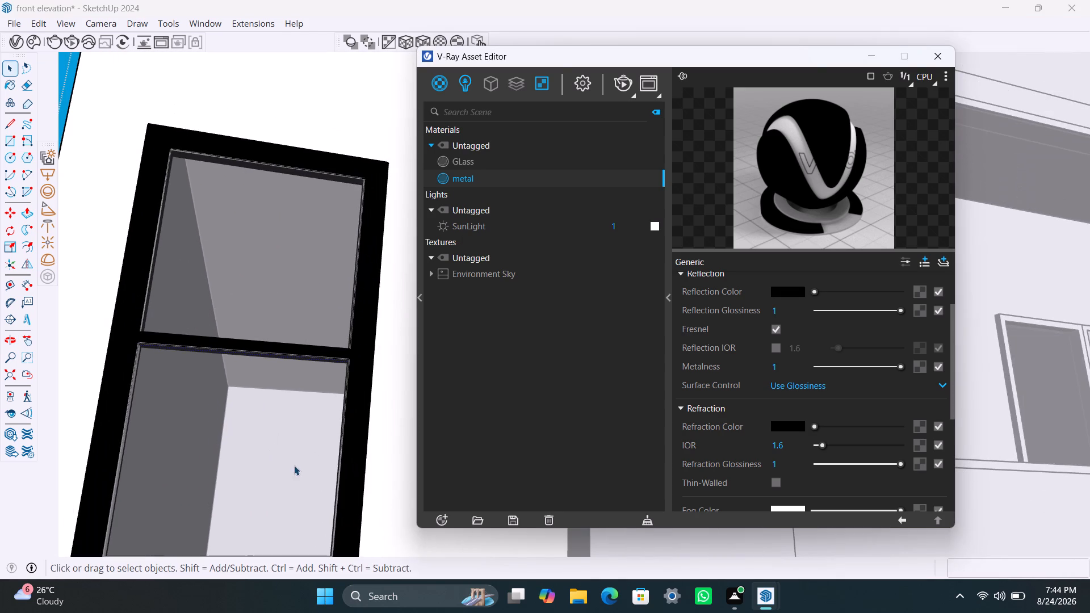
pyautogui.moveTo(204, 469); pyautogui.dragTo(270, 417, button='middle')
pyautogui.scroll(3, 350, 443)
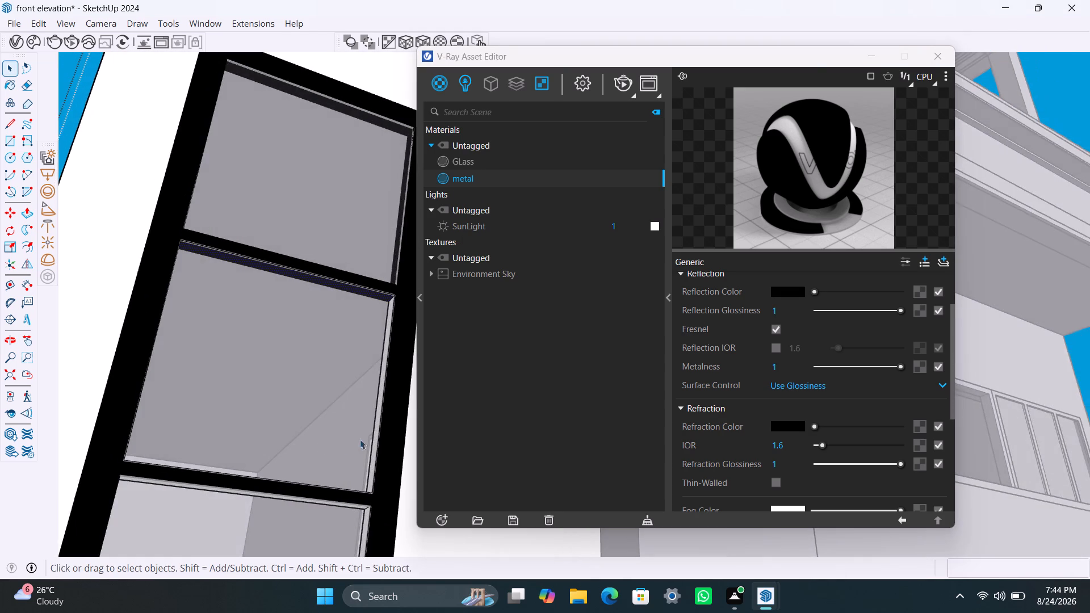
pyautogui.click(384, 430)
pyautogui.rightClick(466, 180)
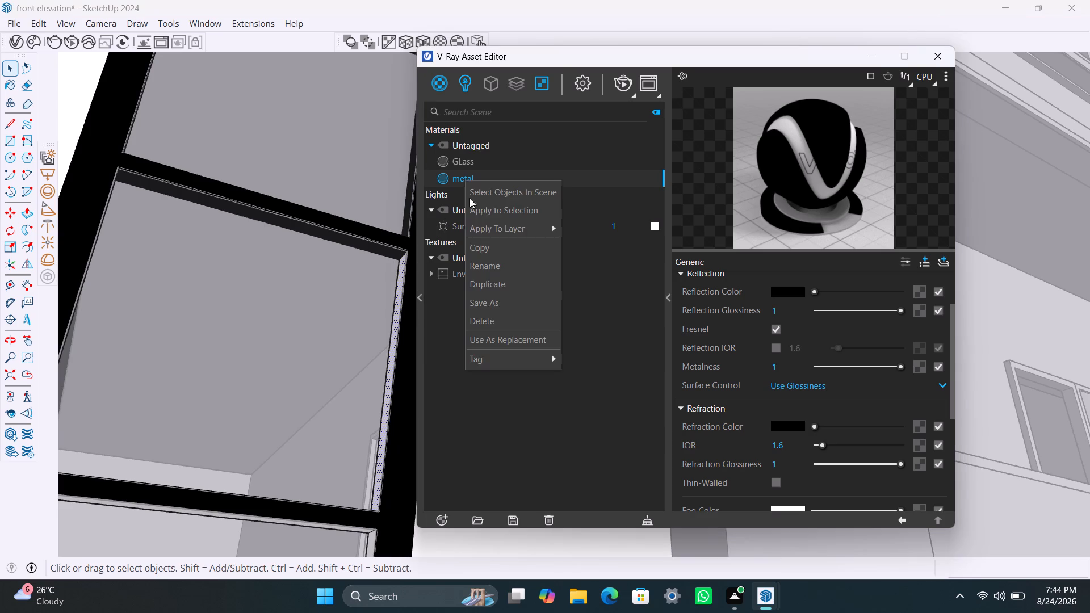
pyautogui.click(484, 212)
# Apply the metal material to the left inner face of the second pane opening in the tall window frame.
pyautogui.scroll(-1, 237, 513)
pyautogui.scroll(-10, 338, 346)
pyautogui.moveTo(290, 372); pyautogui.dragTo(260, 380, button='middle')
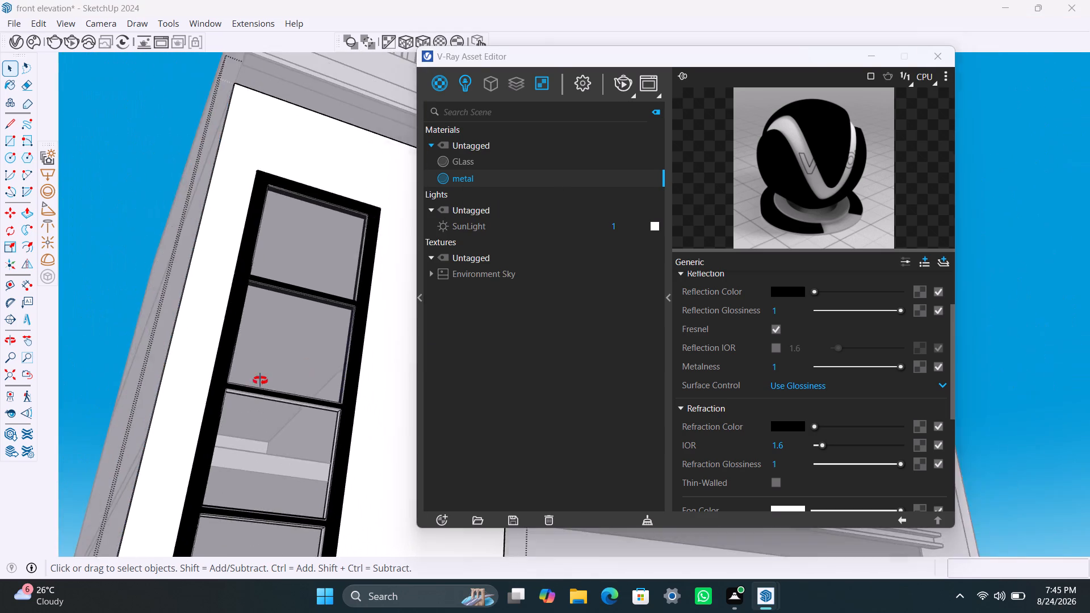
pyautogui.moveTo(260, 380); pyautogui.dragTo(103, 429, button='middle')
pyautogui.scroll(7, 199, 431)
pyautogui.click(237, 389)
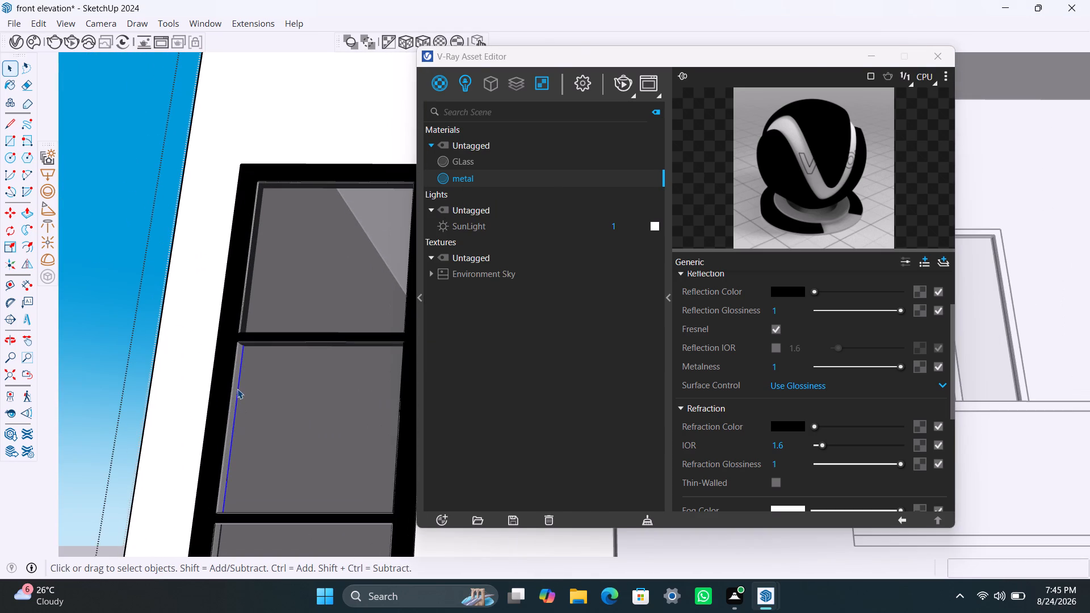
pyautogui.scroll(5, 234, 370)
pyautogui.click(244, 358)
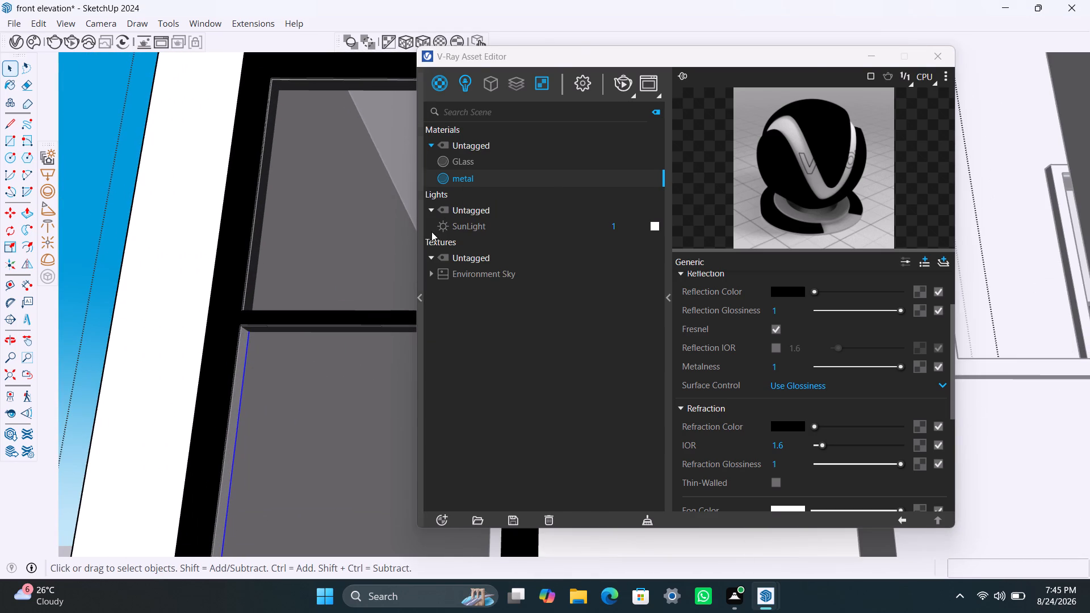
pyautogui.rightClick(472, 176)
pyautogui.click(489, 198)
pyautogui.scroll(-5, 301, 416)
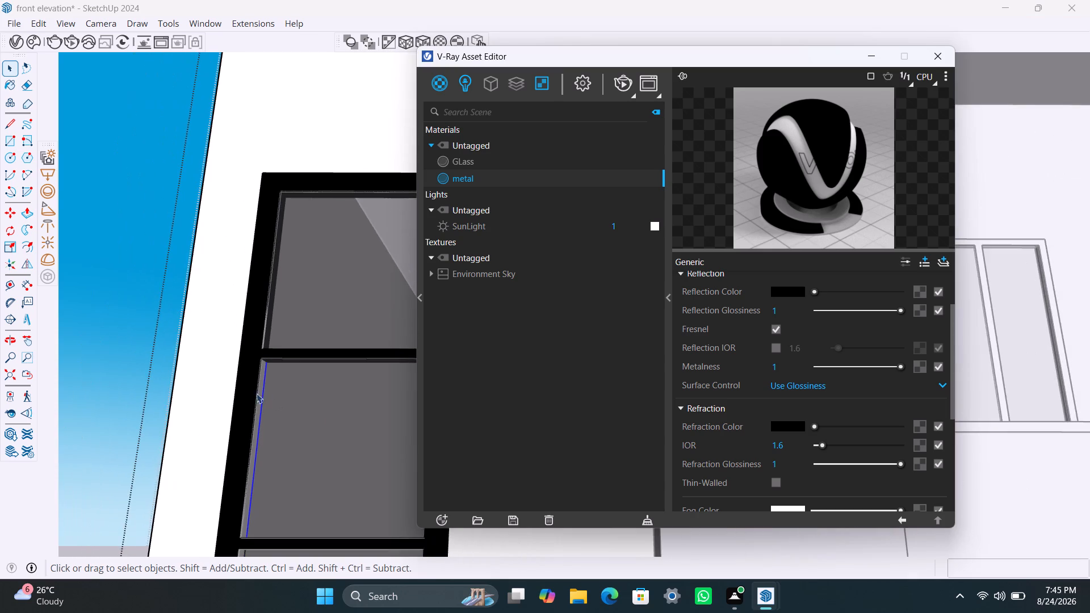
pyautogui.scroll(14, 241, 403)
pyautogui.click(282, 389)
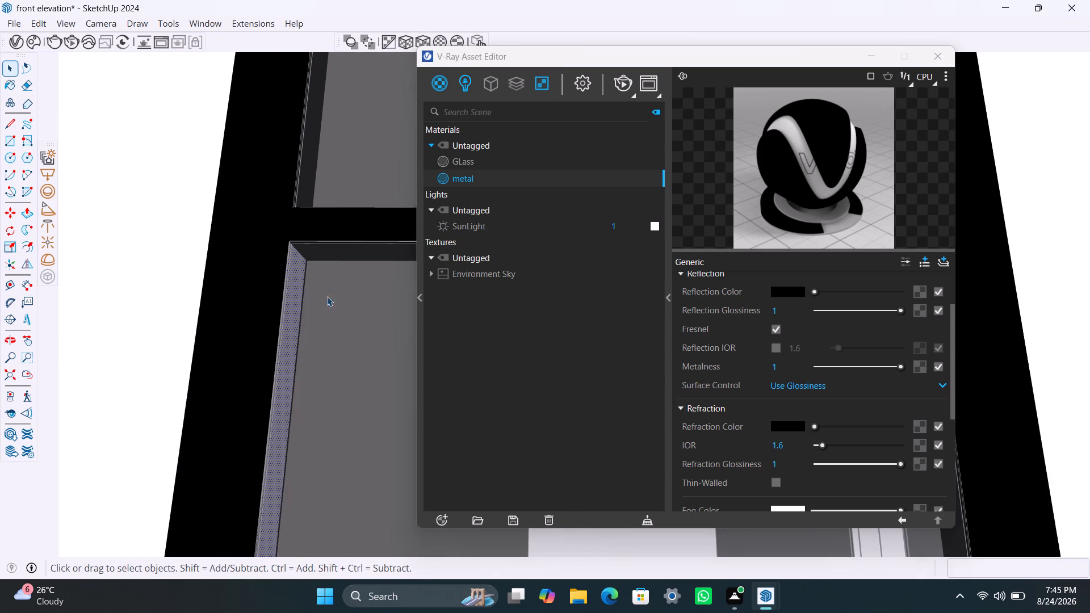
pyautogui.rightClick(456, 175)
pyautogui.click(471, 204)
# Apply the metal material to the bottom inner face of the second pane opening.
pyautogui.scroll(-8, 238, 428)
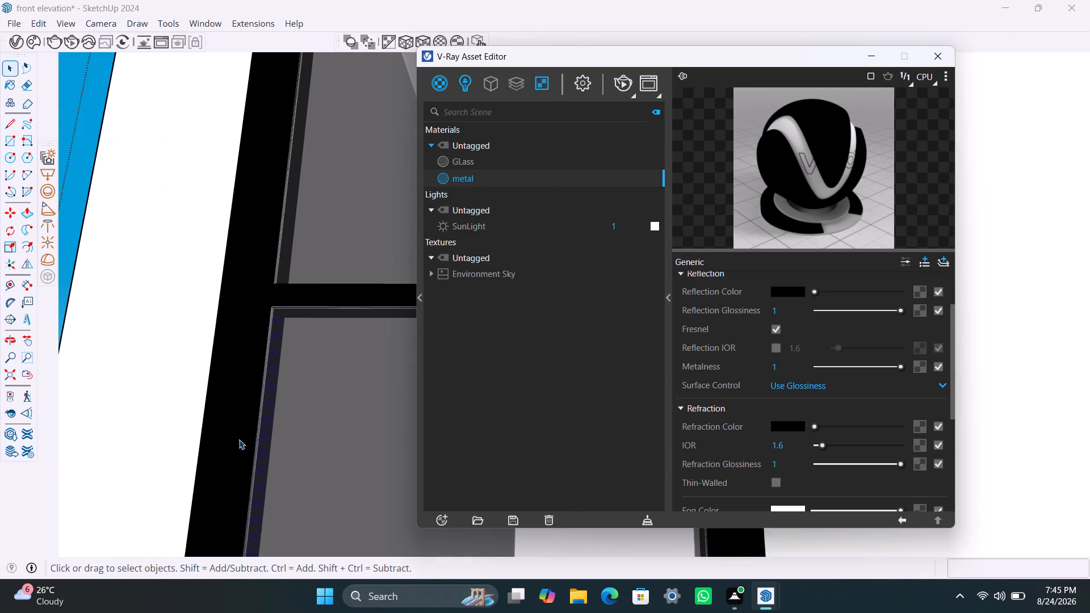
pyautogui.scroll(-4, 239, 439)
pyautogui.scroll(-5, 285, 445)
pyautogui.moveTo(308, 461); pyautogui.dragTo(286, 274, button='middle')
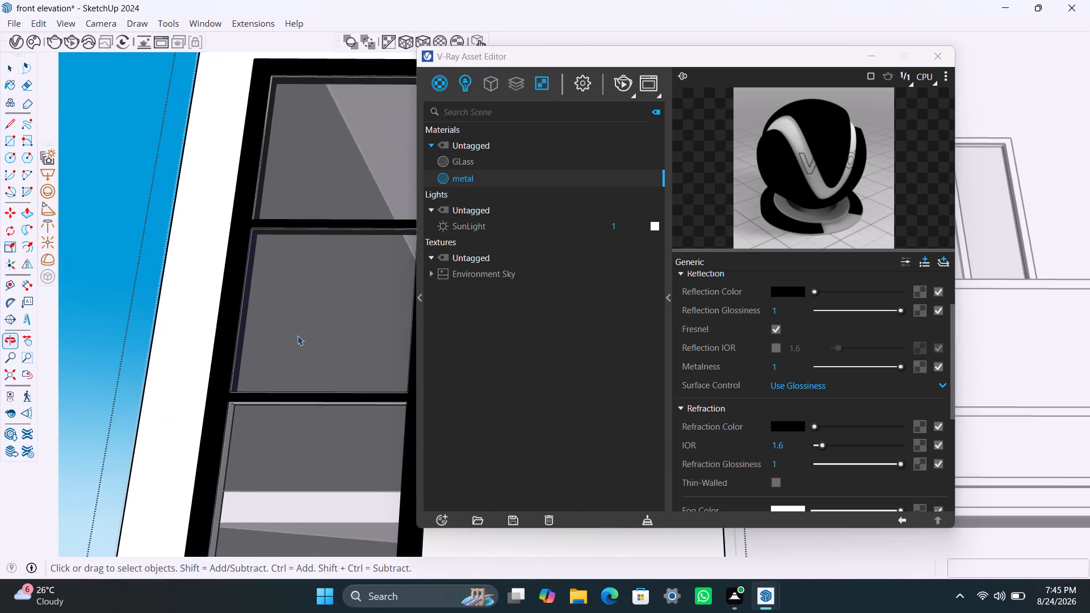
pyautogui.moveTo(297, 341); pyautogui.dragTo(279, 612, button='middle')
pyautogui.scroll(3, 305, 175)
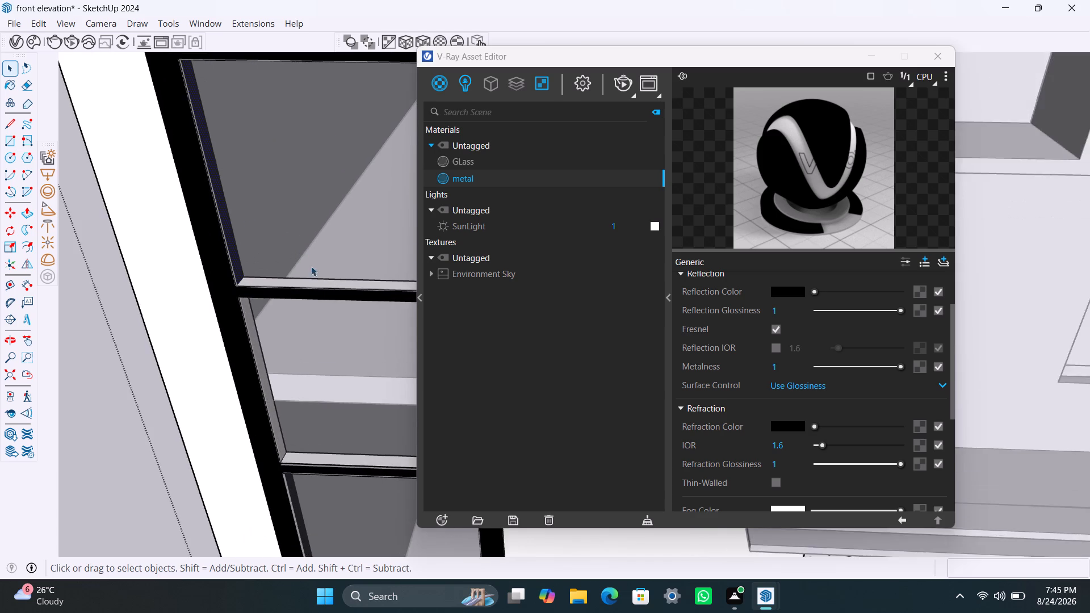
pyautogui.scroll(5, 313, 271)
pyautogui.click(315, 290)
pyautogui.rightClick(479, 173)
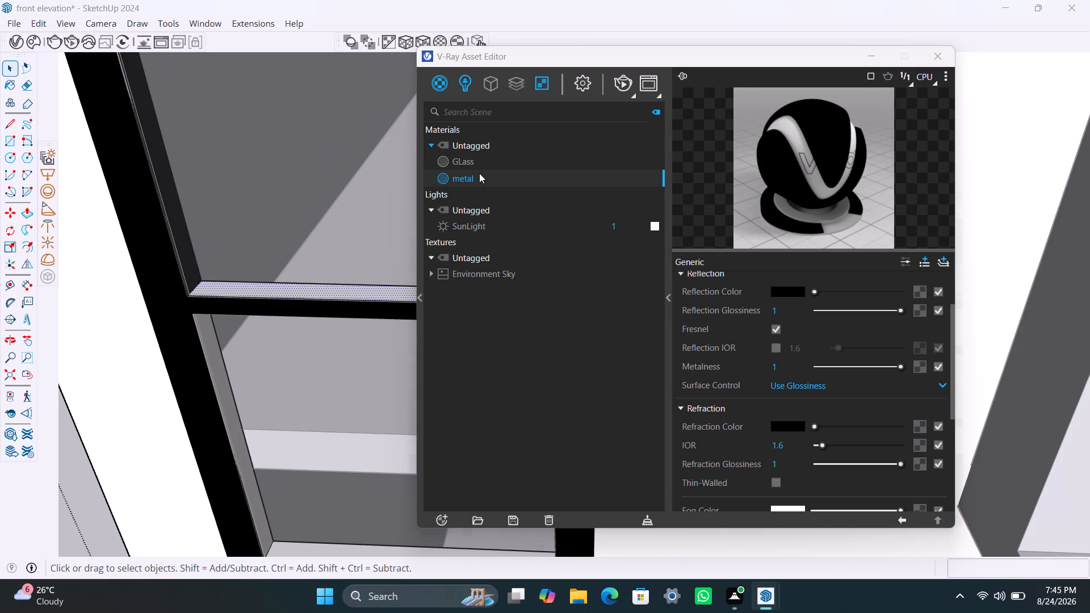
pyautogui.click(492, 202)
# Apply the metal material to the left inner face of the third pane opening in the tall window frame.
pyautogui.click(223, 391)
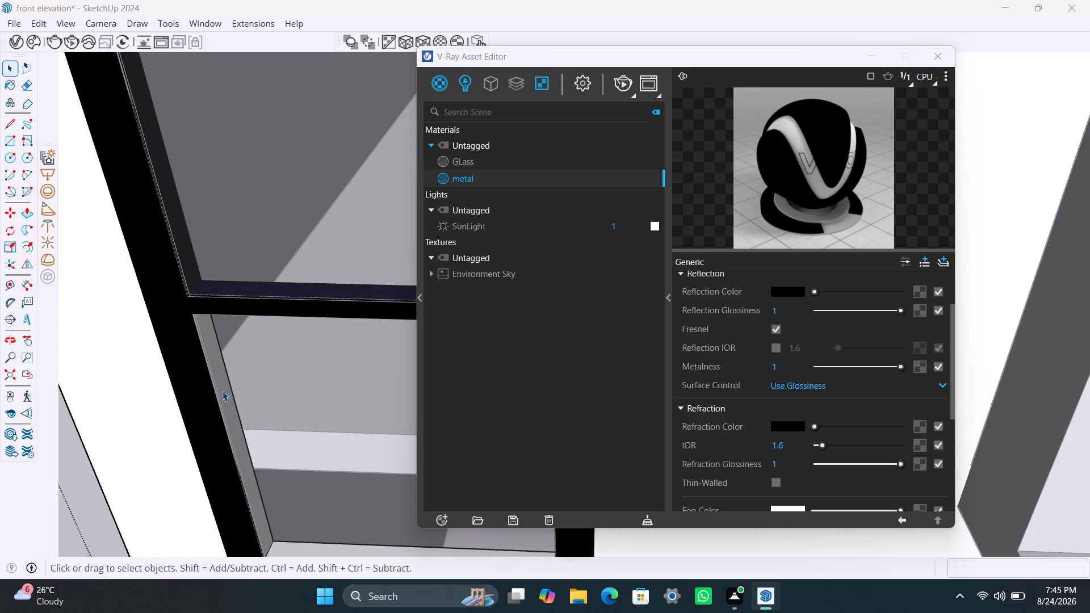
pyautogui.rightClick(480, 183)
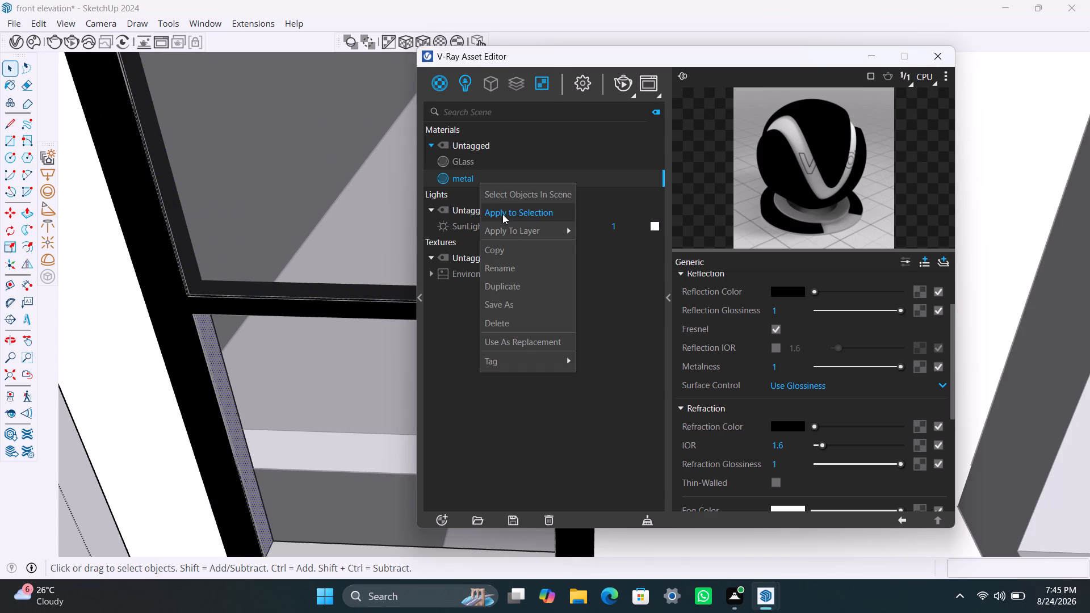
pyautogui.click(502, 214)
# Apply the metal material to the left inner face of the fifth pane opening in the tall window frame.
pyautogui.scroll(-12, 326, 330)
pyautogui.moveTo(308, 344); pyautogui.dragTo(258, 135, button='middle')
pyautogui.scroll(3, 294, 452)
pyautogui.click(297, 432)
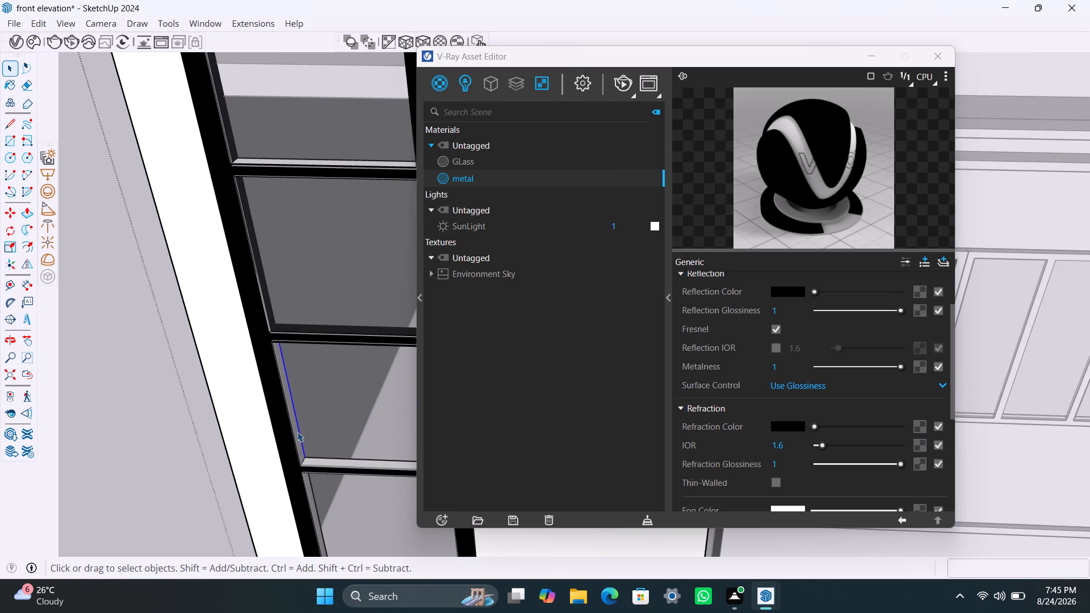
pyautogui.click(295, 434)
pyautogui.scroll(5, 295, 433)
pyautogui.click(296, 418)
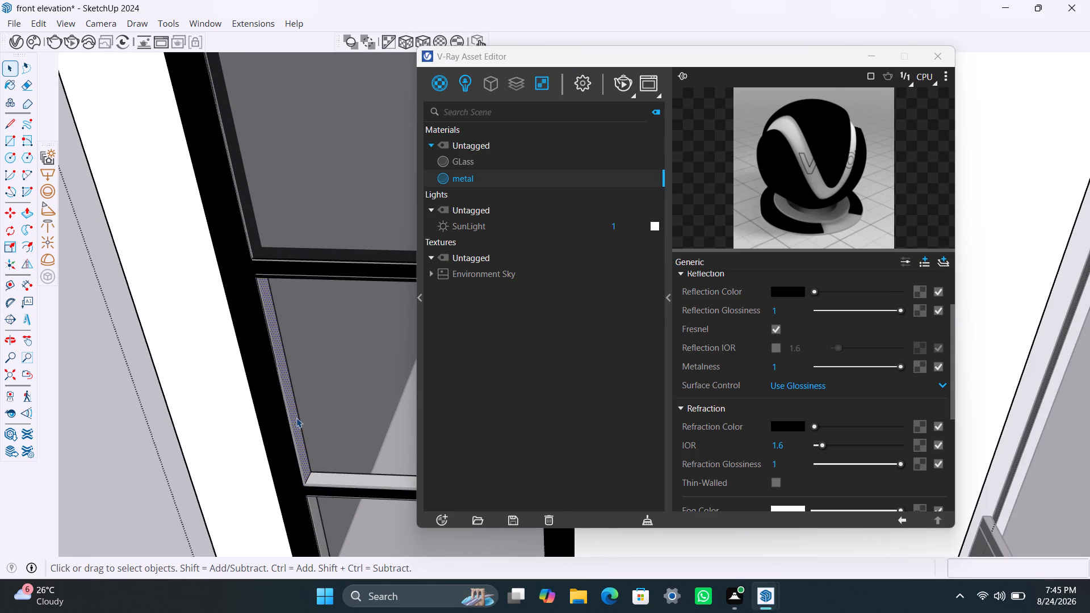
pyautogui.click(294, 419)
pyautogui.rightClick(469, 180)
pyautogui.click(493, 212)
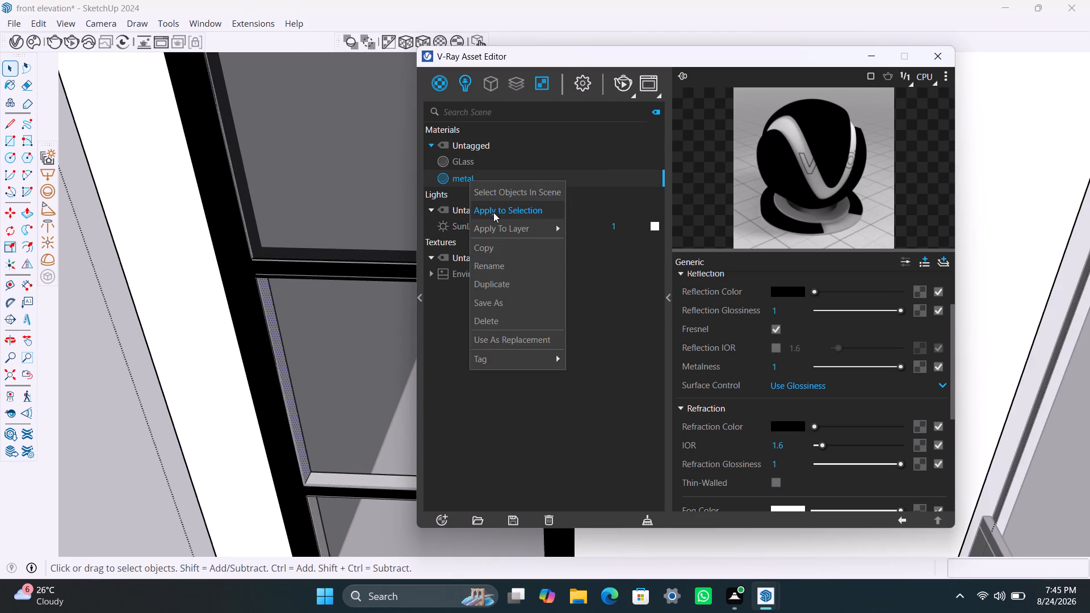
# Apply the metal material to the bottom inner face of the third pane opening.
pyautogui.scroll(-4, 332, 437)
pyautogui.moveTo(348, 147); pyautogui.dragTo(342, 250, button='middle')
pyautogui.keyDown('shift'); pyautogui.moveTo(312, 87); pyautogui.dragTo(313, 201, button='middle'); pyautogui.keyUp('shift')
pyautogui.scroll(3, 305, 148)
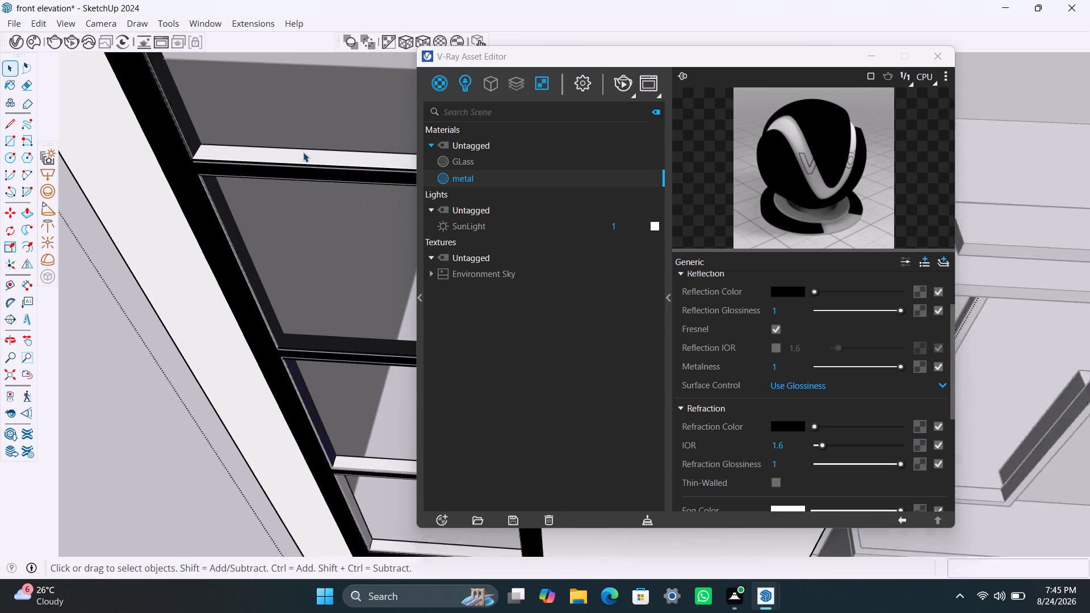
pyautogui.click(305, 155)
pyautogui.rightClick(461, 178)
pyautogui.click(487, 209)
# Apply the metal material to the right inner face of the third pane opening in the tall window frame.
pyautogui.scroll(-14, 233, 263)
pyautogui.moveTo(234, 280); pyautogui.dragTo(464, 176, button='middle')
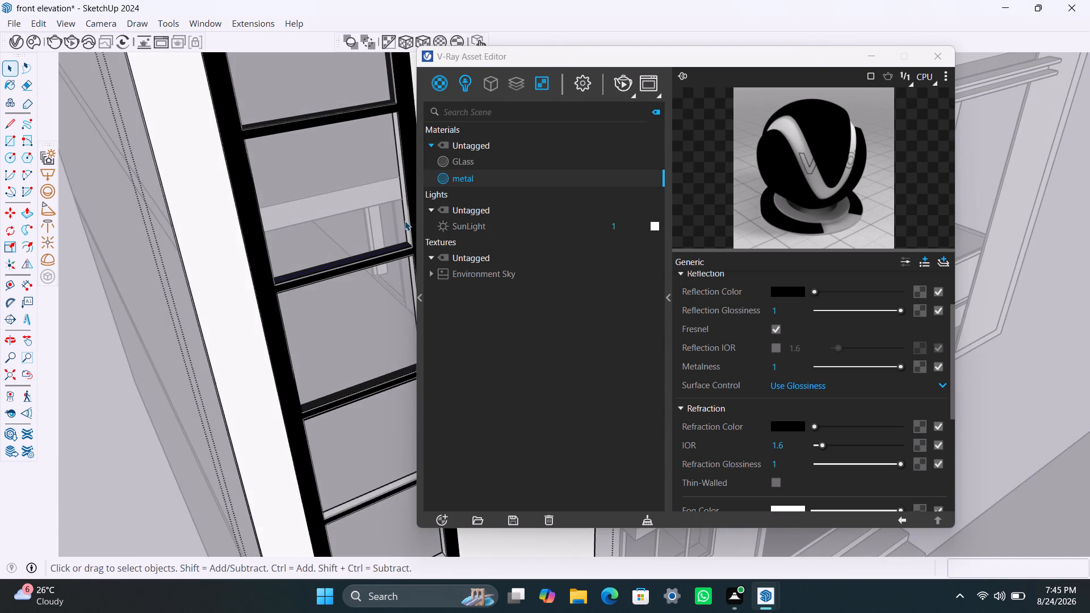
pyautogui.scroll(10, 408, 219)
pyautogui.click(403, 196)
pyautogui.scroll(4, 414, 201)
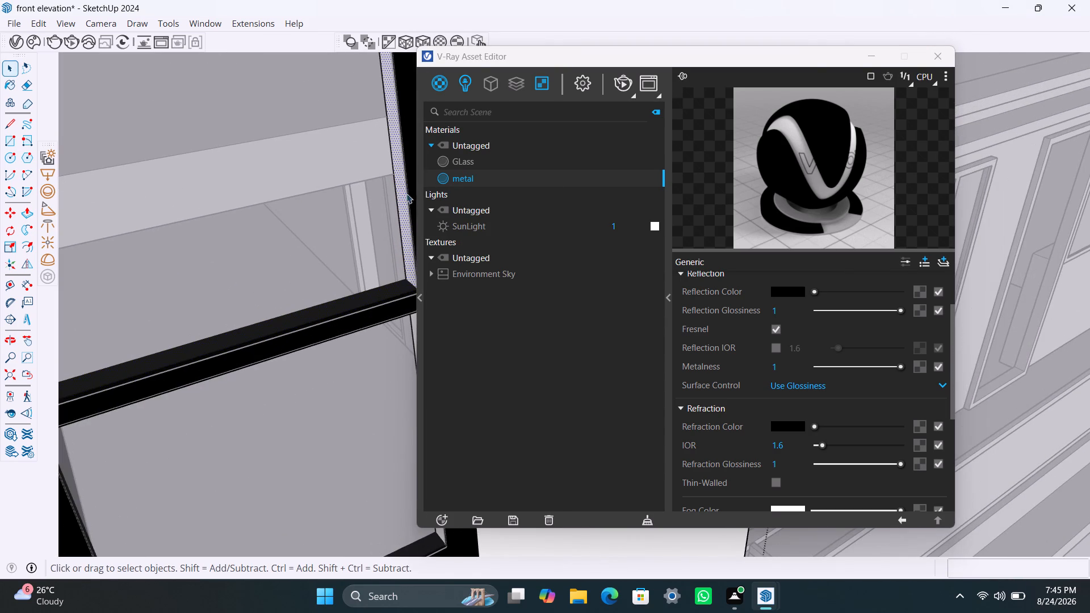
pyautogui.scroll(1, 406, 194)
pyautogui.rightClick(465, 183)
pyautogui.click(482, 213)
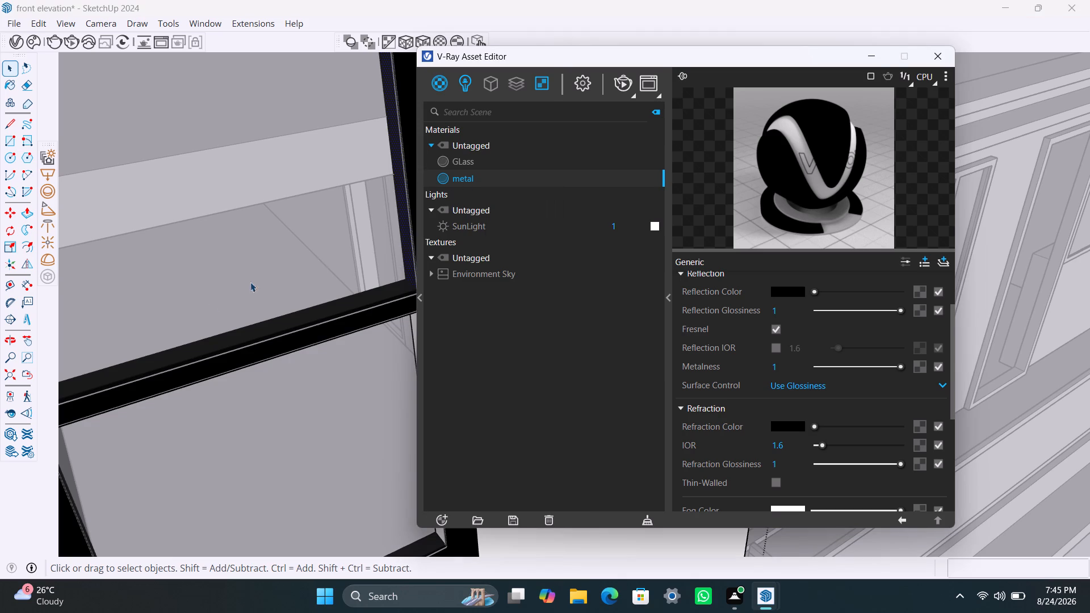
# Apply the metal material to the right inner face of the fourth pane opening in the tall window frame.
pyautogui.scroll(-14, 191, 333)
pyautogui.moveTo(213, 378); pyautogui.dragTo(247, 305, button='middle')
pyautogui.scroll(6, 322, 340)
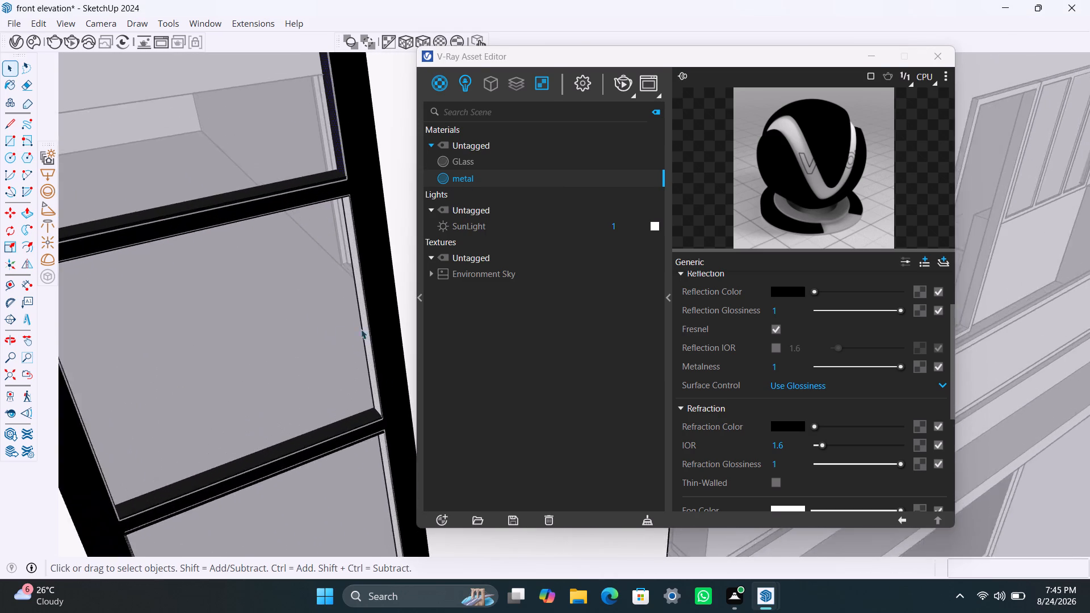
pyautogui.scroll(3, 361, 329)
pyautogui.click(362, 325)
pyautogui.rightClick(467, 183)
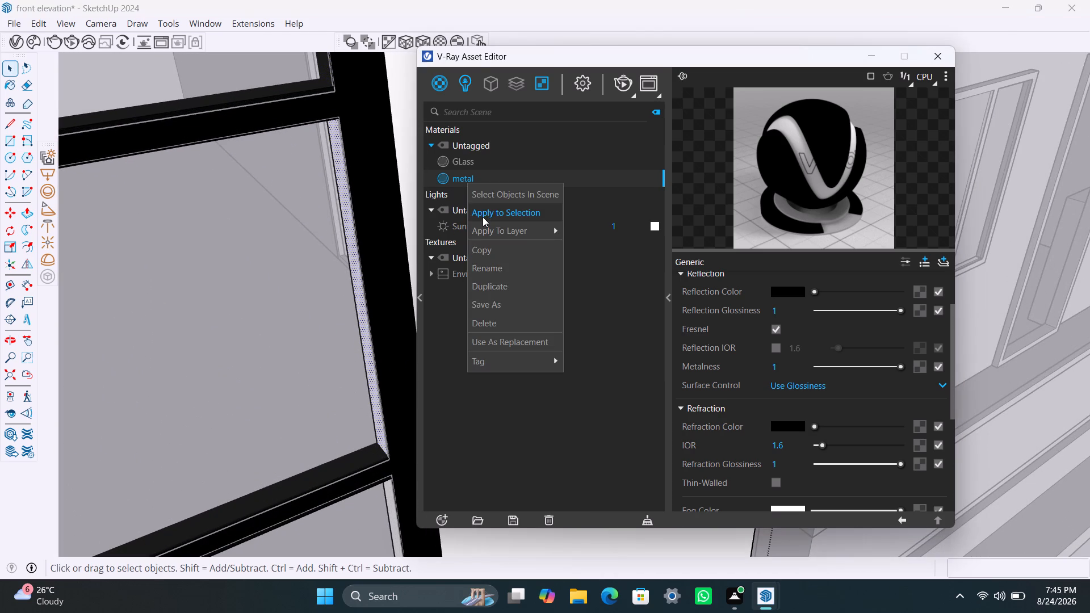
pyautogui.click(483, 217)
# Apply the metal material to the right and bottom inner faces of the fifth pane opening in the tall window frame.
pyautogui.scroll(-20, 283, 393)
pyautogui.scroll(-1, 283, 393)
pyautogui.keyDown('shift'); pyautogui.moveTo(284, 422); pyautogui.dragTo(290, 322, button='middle'); pyautogui.keyUp('shift')
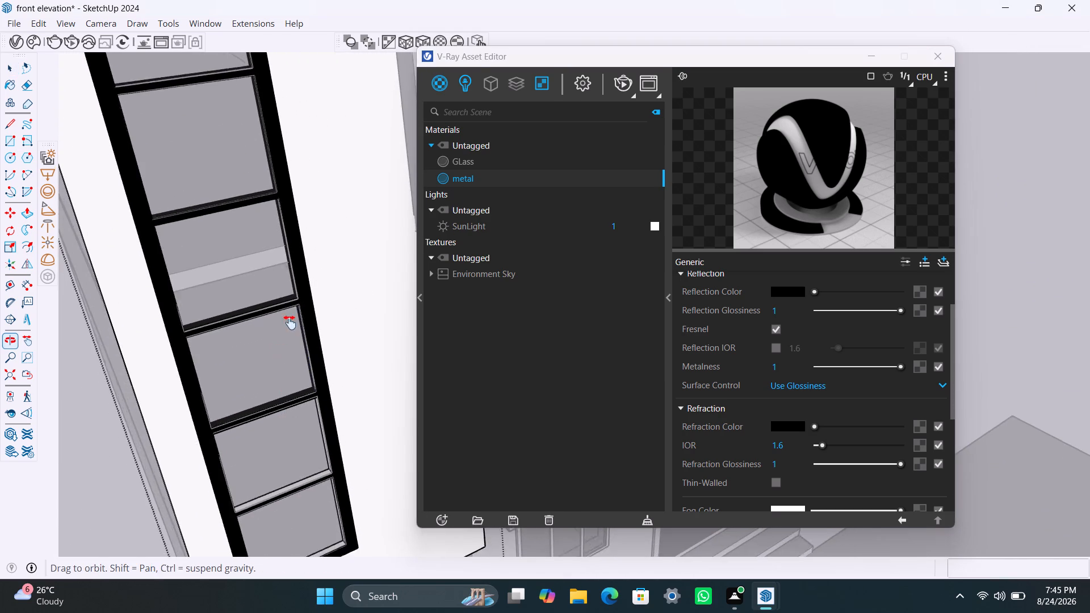
pyautogui.keyDown('shift'); pyautogui.moveTo(290, 322); pyautogui.dragTo(301, 213, button='middle'); pyautogui.keyUp('shift')
pyautogui.scroll(14, 326, 255)
pyautogui.click(356, 237)
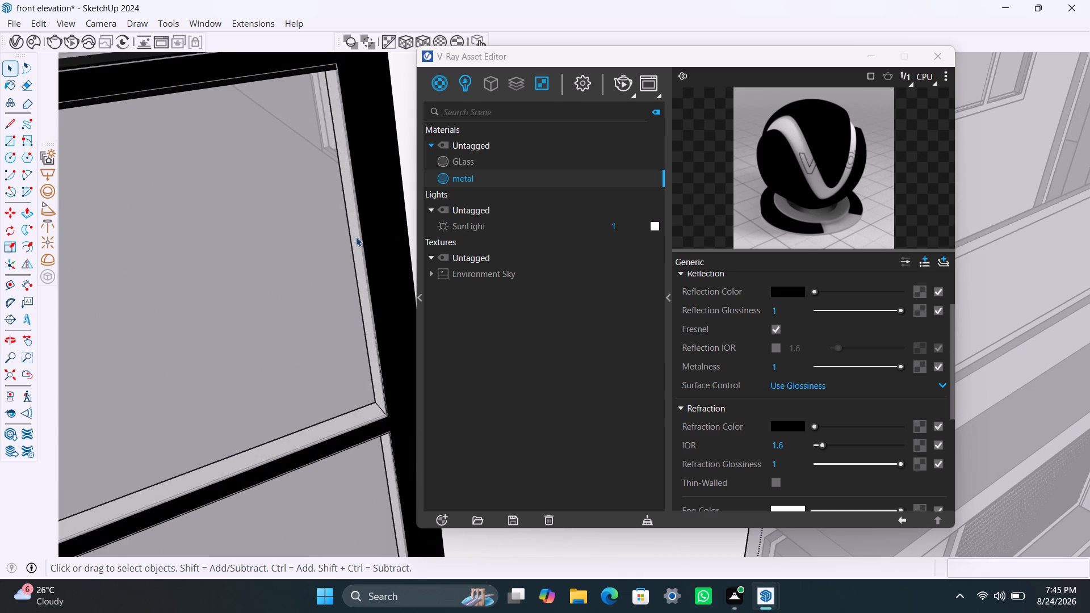
pyautogui.rightClick(458, 180)
pyautogui.click(473, 217)
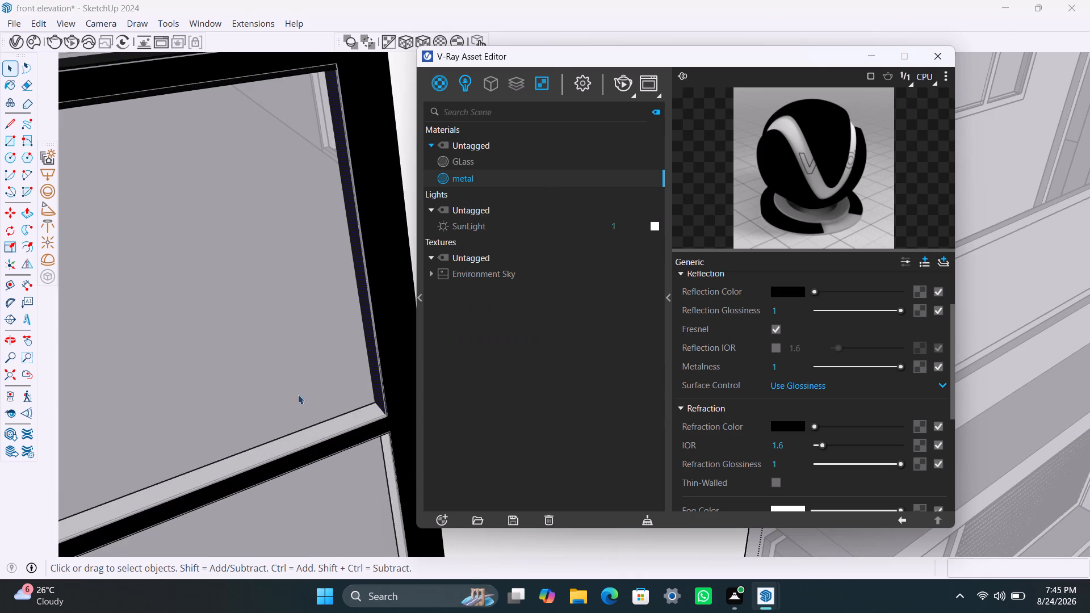
pyautogui.scroll(-4, 278, 434)
pyautogui.click(283, 440)
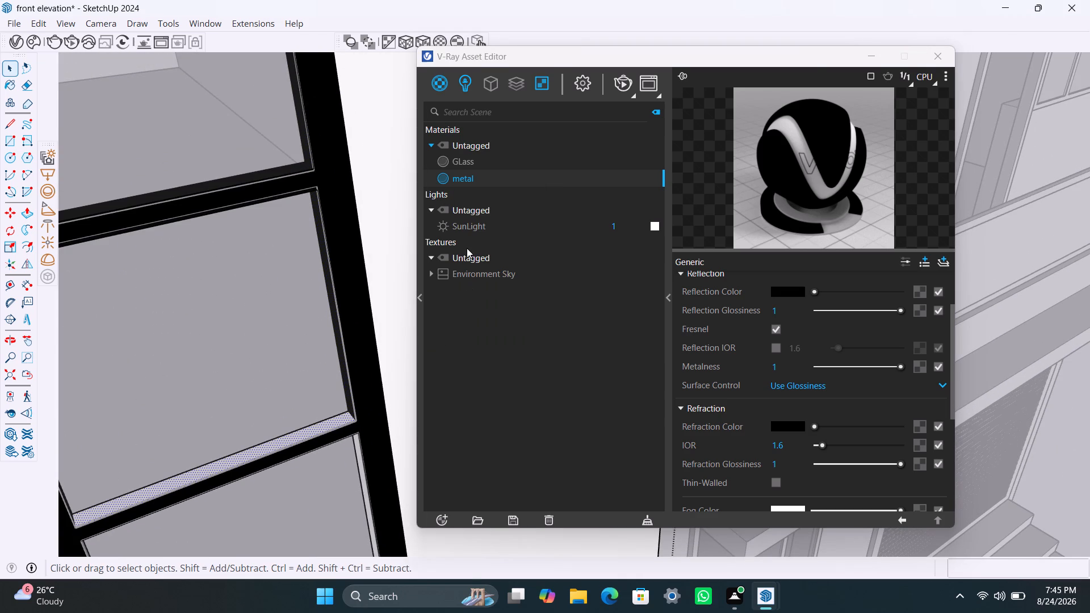
pyautogui.rightClick(483, 180)
pyautogui.click(509, 215)
# Apply the metal material to the top inner face of the fifth pane opening in the tall window frame.
pyautogui.scroll(-5, 208, 520)
pyautogui.moveTo(133, 383); pyautogui.dragTo(133, 378, button='middle')
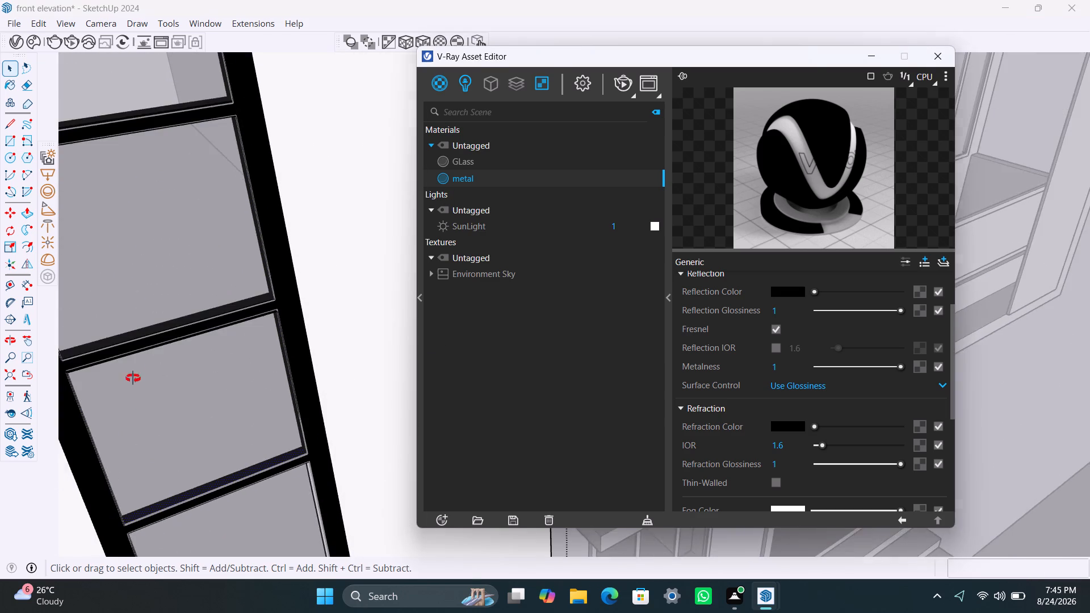
pyautogui.moveTo(133, 378); pyautogui.dragTo(110, 126, button='middle')
pyautogui.scroll(15, 119, 363)
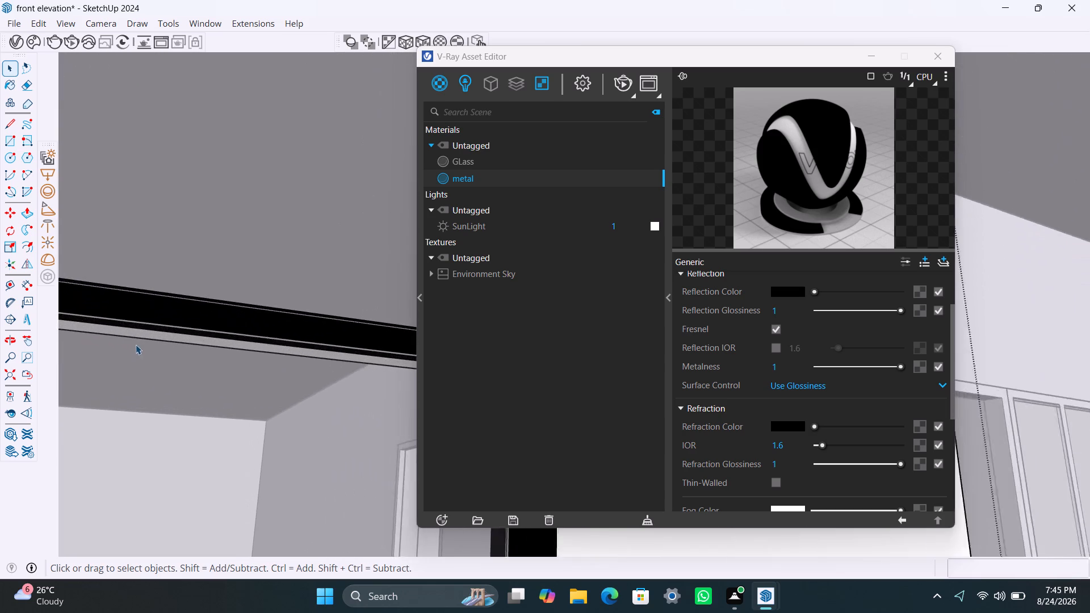
pyautogui.click(144, 330)
pyautogui.rightClick(466, 179)
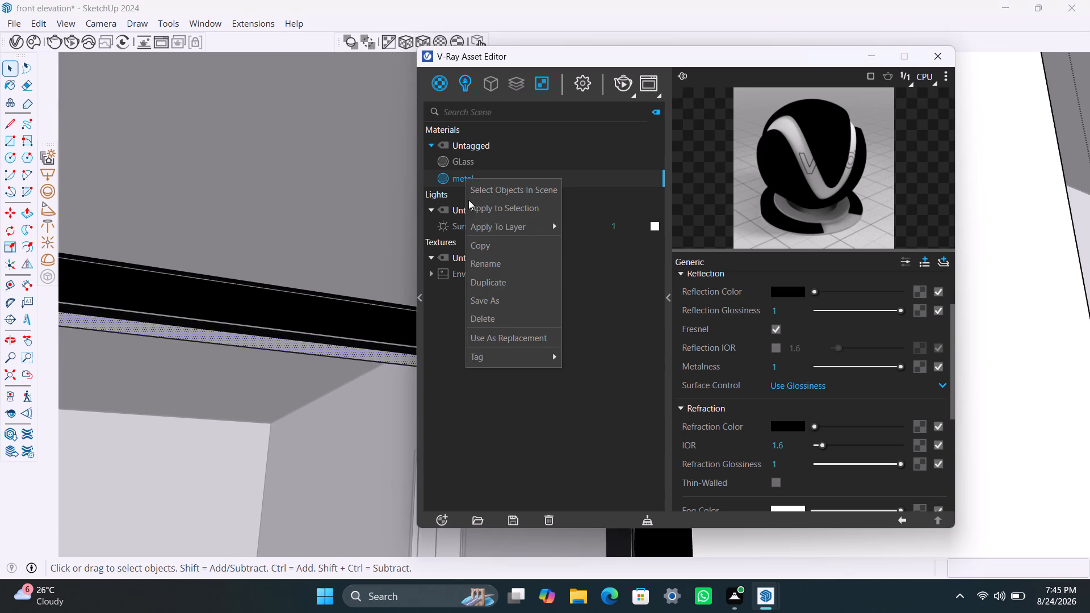
pyautogui.click(475, 211)
# Apply the metal material to the top inner face of the fourth pane opening in the tall window frame.
pyautogui.scroll(-20, 278, 406)
pyautogui.scroll(-3, 278, 406)
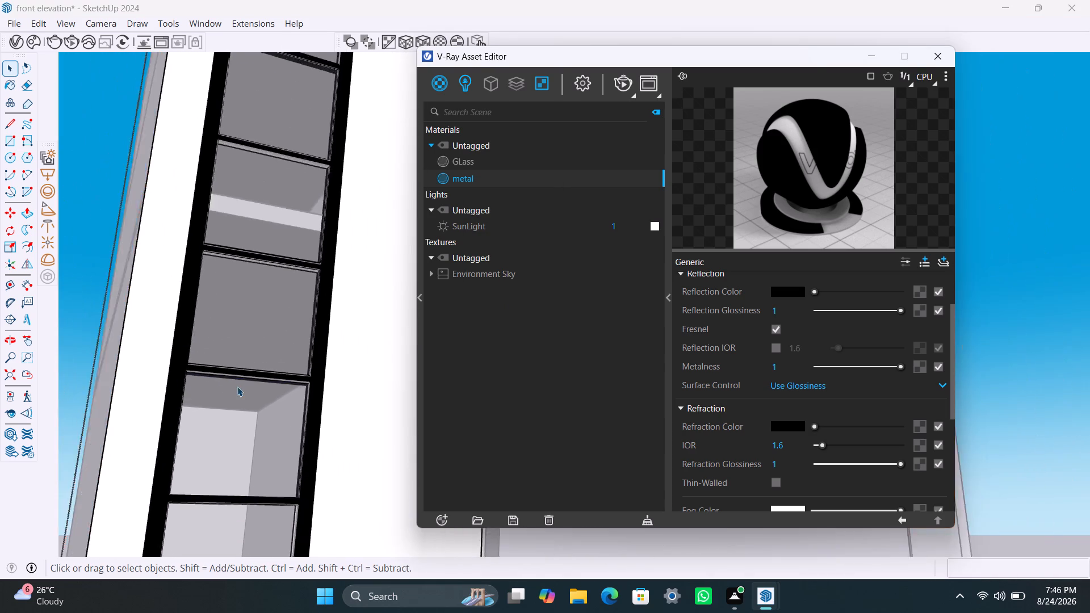
pyautogui.scroll(-5, 237, 387)
pyautogui.scroll(20, 227, 292)
pyautogui.scroll(1, 227, 292)
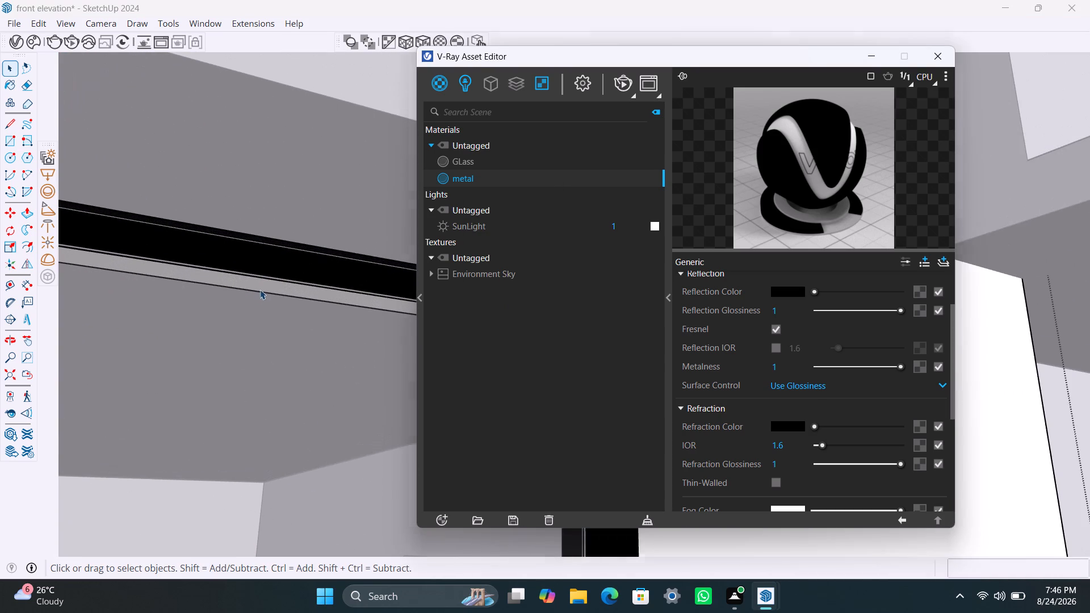
pyautogui.click(260, 289)
pyautogui.rightClick(485, 182)
pyautogui.click(492, 207)
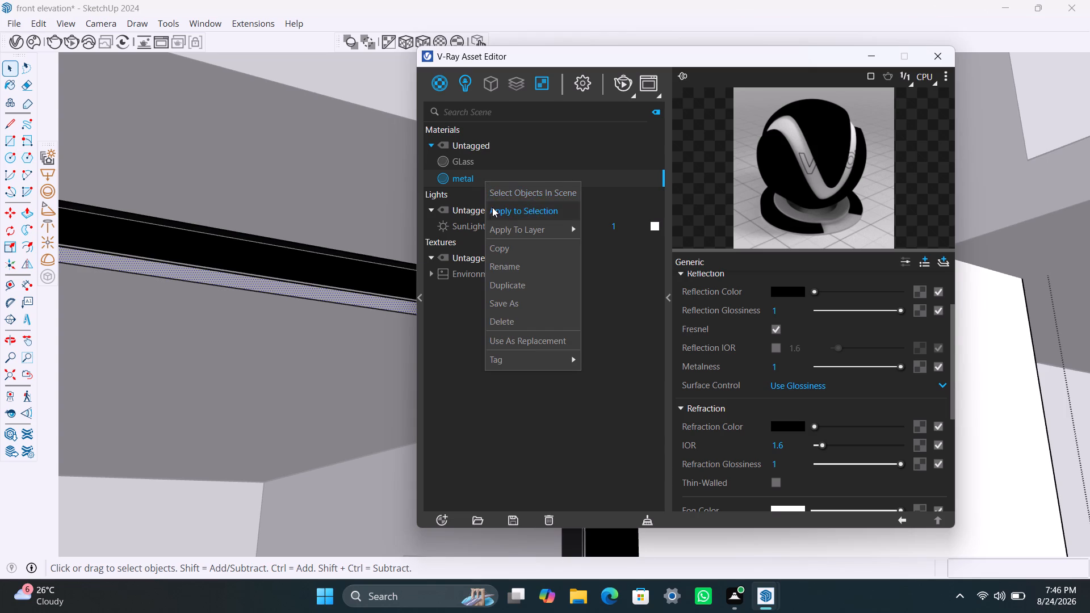
# Apply the metal material to the top inner face of the third pane opening in the tall window frame.
pyautogui.scroll(-13, 227, 357)
pyautogui.scroll(-6, 237, 264)
pyautogui.keyDown('shift'); pyautogui.moveTo(238, 285); pyautogui.dragTo(254, 348, button='middle'); pyautogui.keyUp('shift')
pyautogui.scroll(8, 287, 262)
pyautogui.click(312, 171)
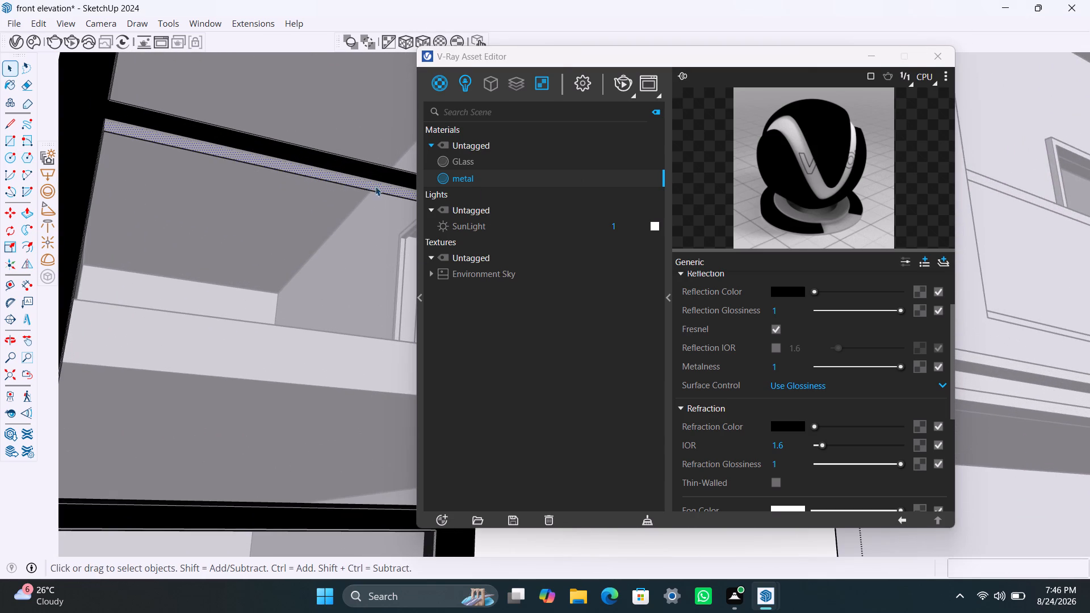
pyautogui.rightClick(475, 183)
pyautogui.click(477, 209)
# Apply the metal material to the top inner face of the lowest pane opening in the tall window frame.
pyautogui.scroll(-14, 287, 351)
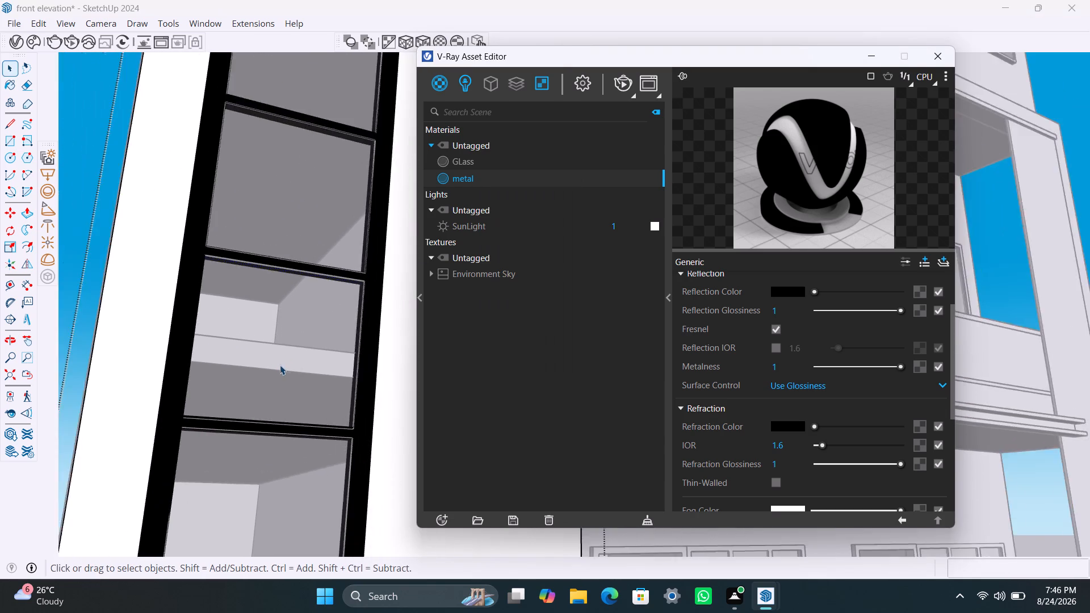
pyautogui.scroll(-12, 280, 365)
pyautogui.keyDown('shift'); pyautogui.moveTo(267, 444); pyautogui.dragTo(260, 325, button='middle'); pyautogui.keyUp('shift')
pyautogui.keyDown('shift'); pyautogui.scroll(9, 260, 325); pyautogui.keyUp('shift')
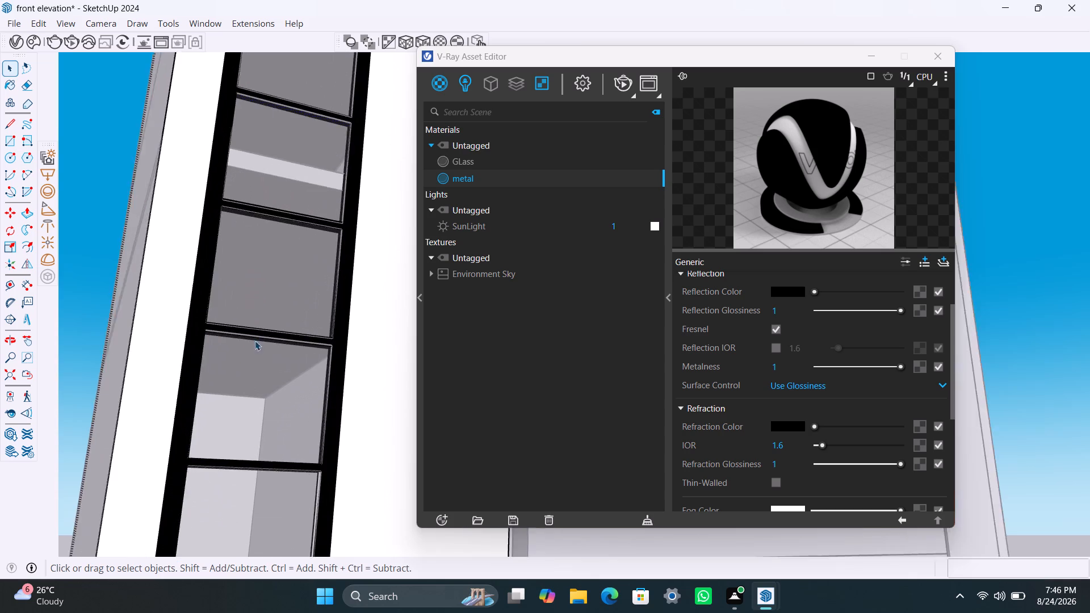
pyautogui.keyDown('shift'); pyautogui.scroll(8, 255, 341); pyautogui.keyUp('shift')
pyautogui.moveTo(253, 391); pyautogui.dragTo(261, 320, button='middle')
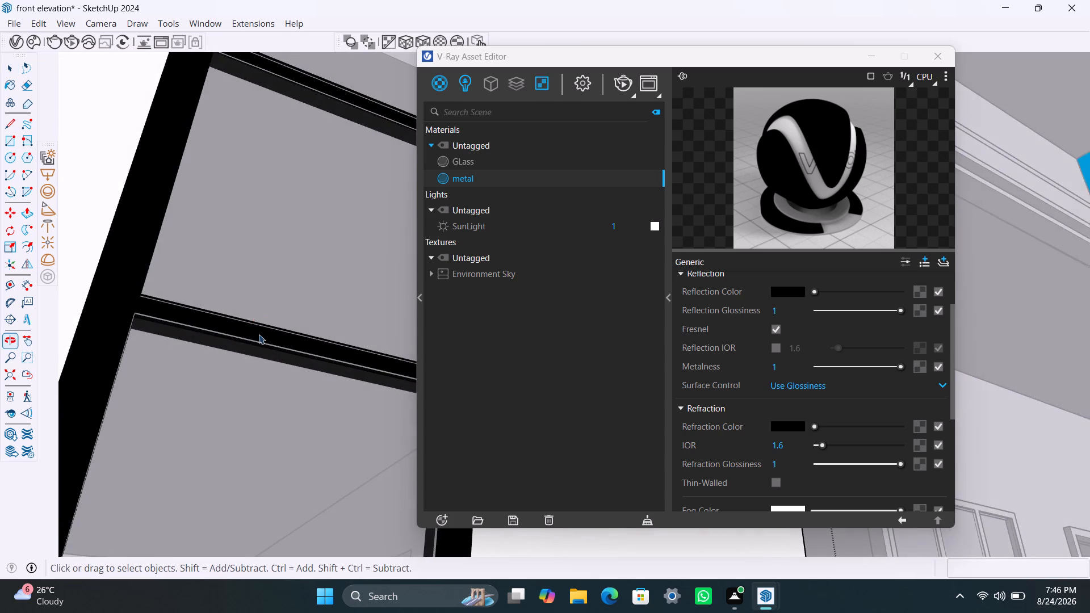
pyautogui.scroll(-17, 254, 374)
pyautogui.keyDown('shift'); pyautogui.moveTo(260, 447); pyautogui.dragTo(276, 332, button='middle'); pyautogui.keyUp('shift')
pyautogui.scroll(5, 276, 398)
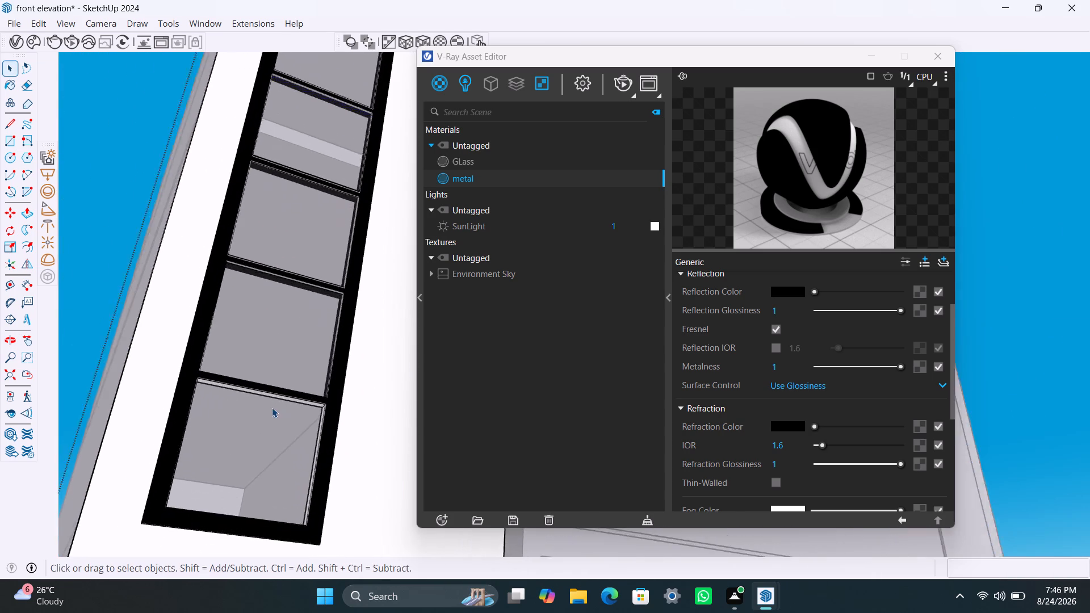
pyautogui.scroll(5, 272, 408)
pyautogui.click(266, 388)
pyautogui.click(266, 388)
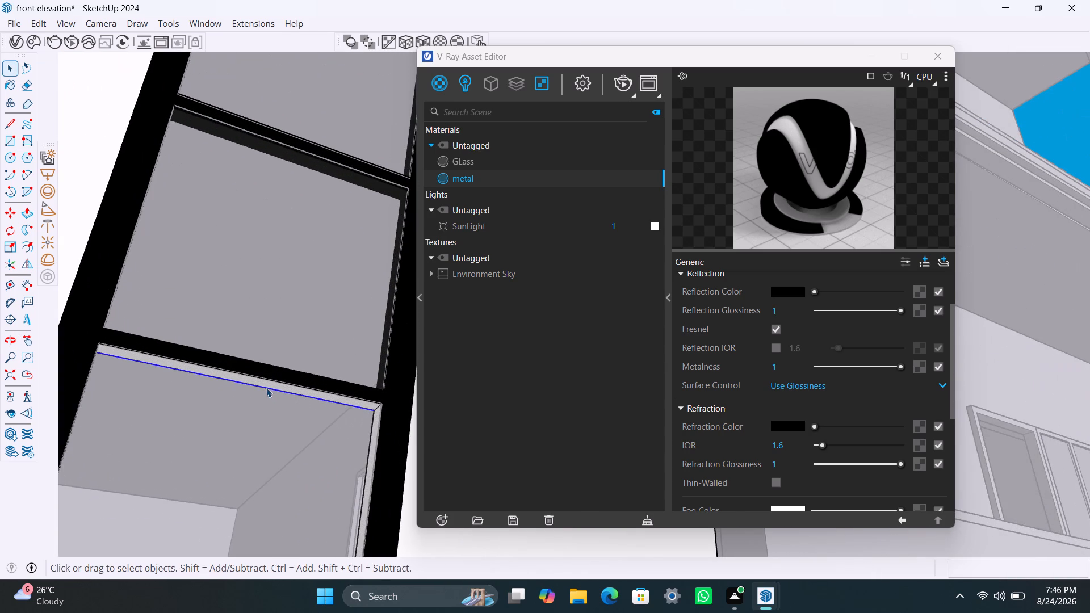
pyautogui.scroll(4, 262, 387)
pyautogui.click(254, 380)
pyautogui.rightClick(445, 180)
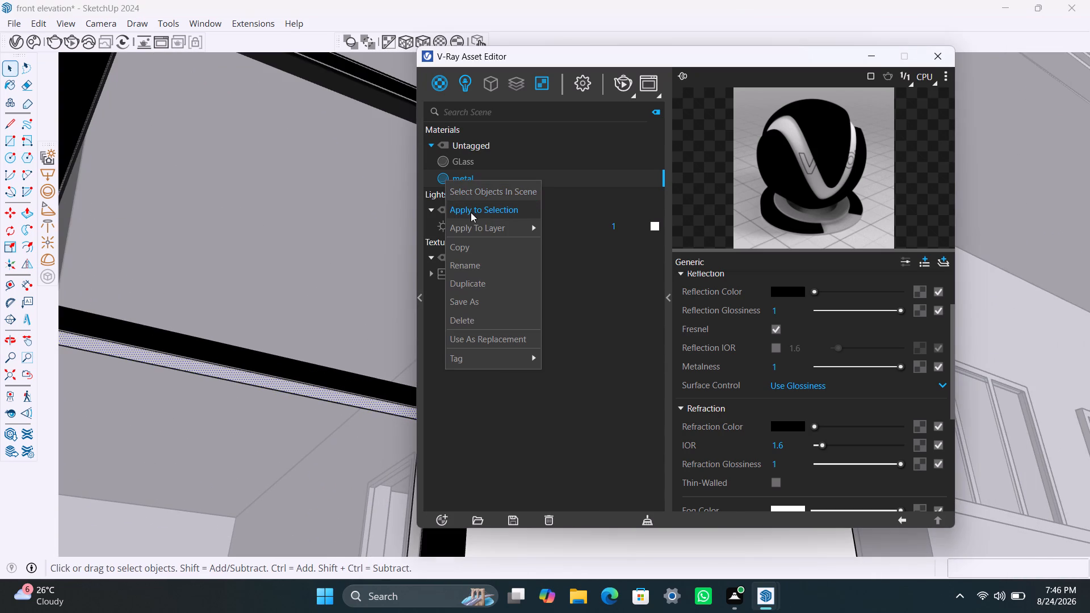
pyautogui.click(471, 212)
# Apply the metal material to the right inner face of the lowest pane opening in the tall window frame.
pyautogui.scroll(-20, 262, 464)
pyautogui.moveTo(295, 502); pyautogui.dragTo(332, 502, button='middle')
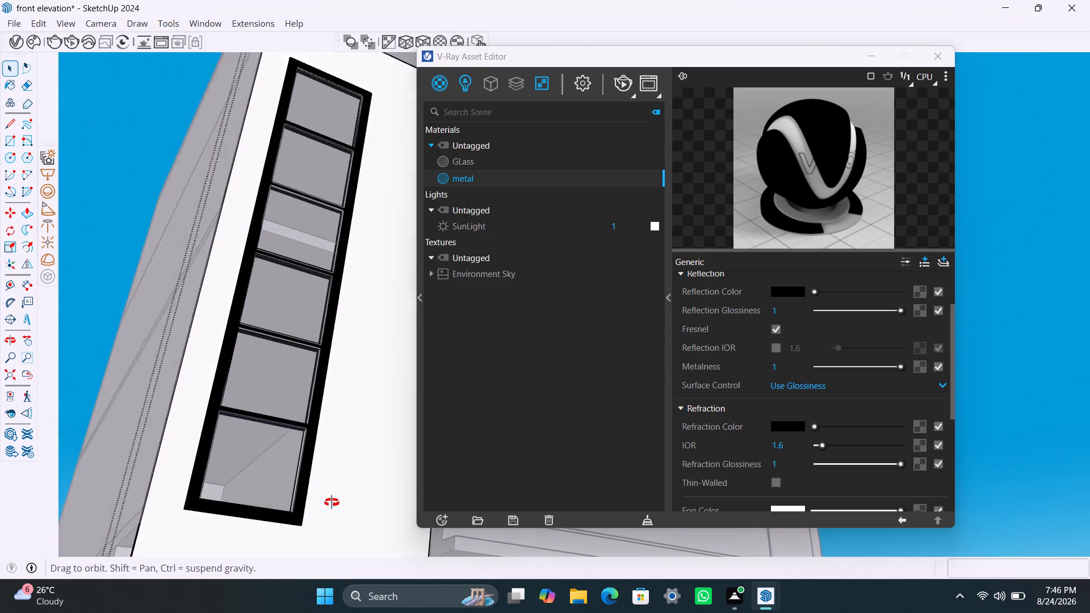
pyautogui.moveTo(332, 502); pyautogui.dragTo(341, 502, button='middle')
pyautogui.scroll(15, 311, 476)
pyautogui.click(327, 449)
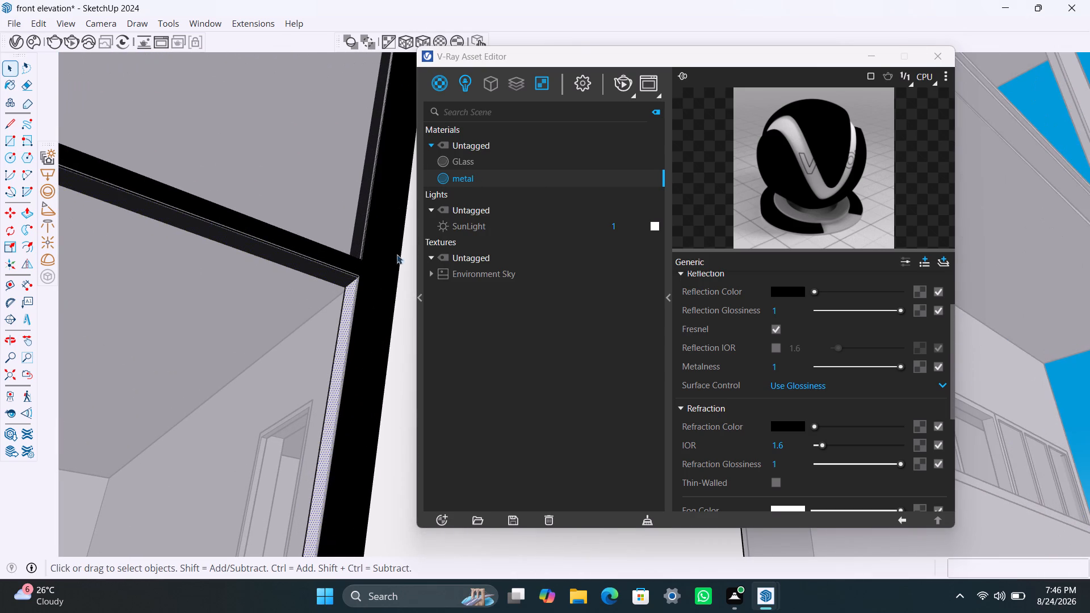
pyautogui.rightClick(464, 176)
pyautogui.click(506, 211)
# Apply the metal material to the left inner face of the lowest pane opening in the tall window frame.
pyautogui.scroll(-2, 329, 347)
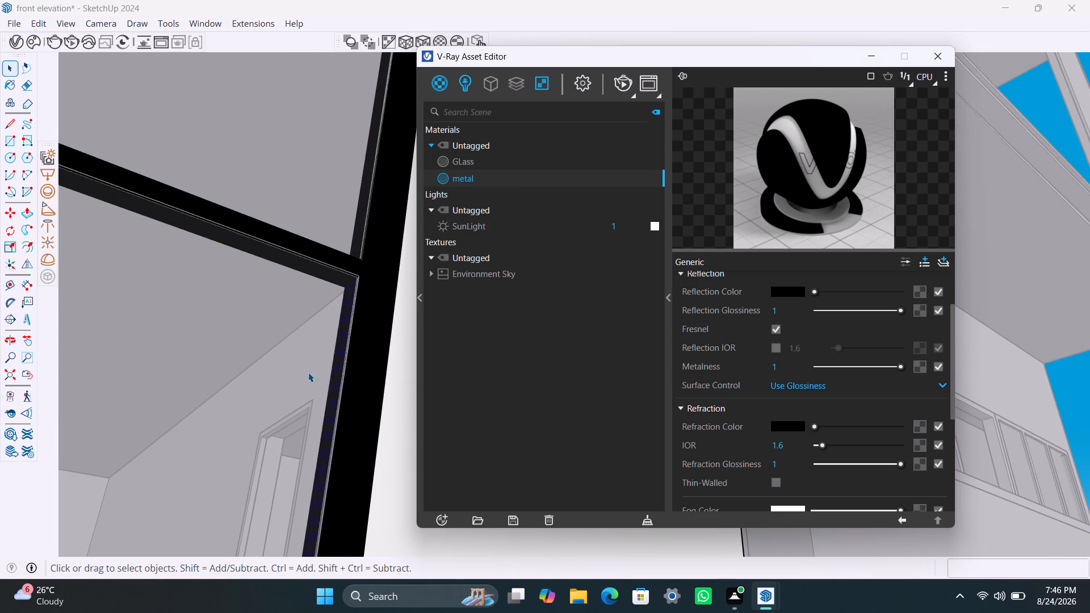
pyautogui.scroll(-19, 308, 372)
pyautogui.moveTo(253, 379); pyautogui.dragTo(0, 472, button='middle')
pyautogui.scroll(20, 232, 467)
pyautogui.scroll(1, 232, 467)
pyautogui.click(257, 455)
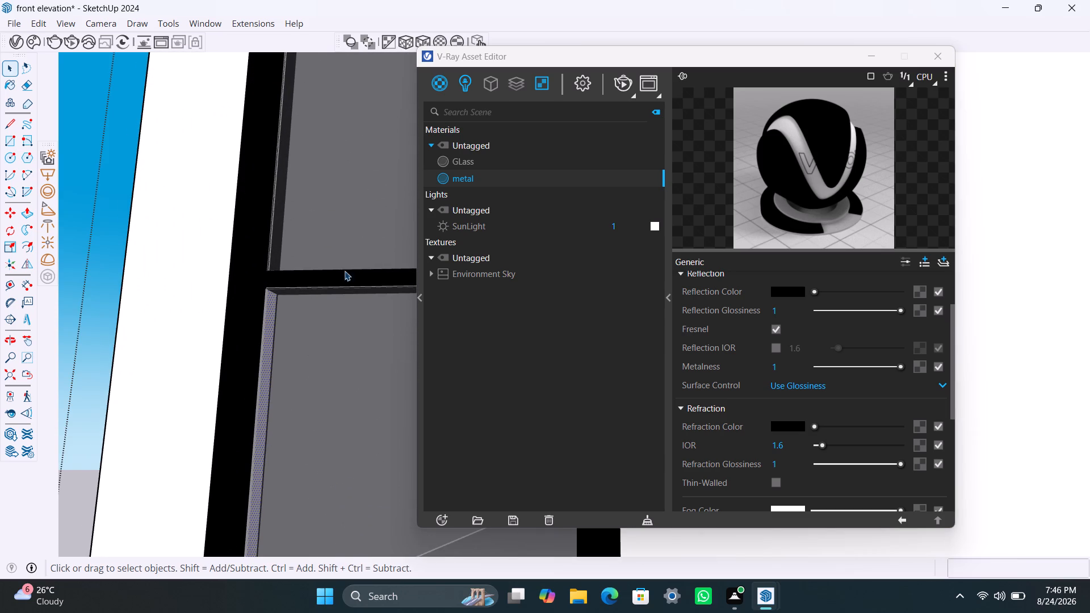
pyautogui.rightClick(452, 180)
pyautogui.click(467, 205)
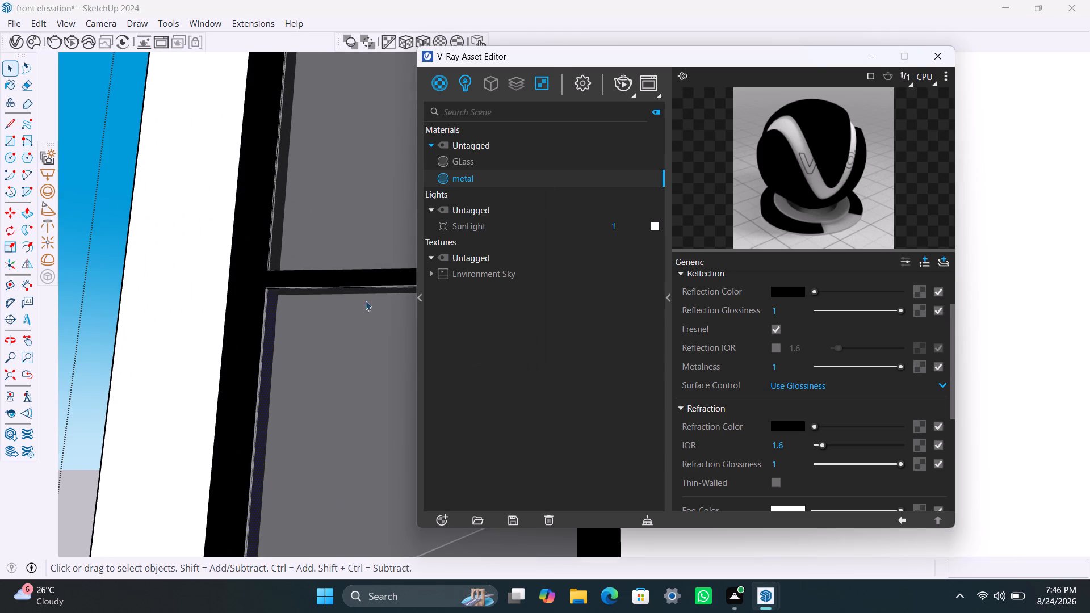
# Apply the metal material to the bottom inner face of the lowest pane opening in the tall window frame.
pyautogui.scroll(-19, 328, 355)
pyautogui.moveTo(308, 285); pyautogui.dragTo(315, 526, button='middle')
pyautogui.scroll(2, 352, 461)
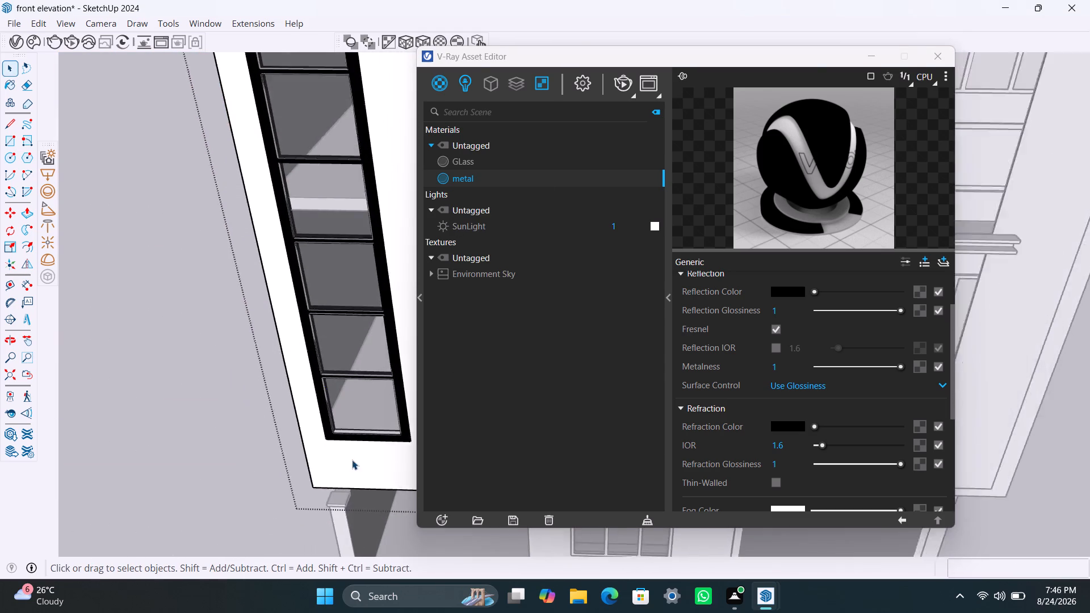
pyautogui.scroll(16, 352, 460)
pyautogui.moveTo(290, 409); pyautogui.dragTo(281, 480, button='middle')
pyautogui.scroll(5, 313, 396)
pyautogui.click(313, 396)
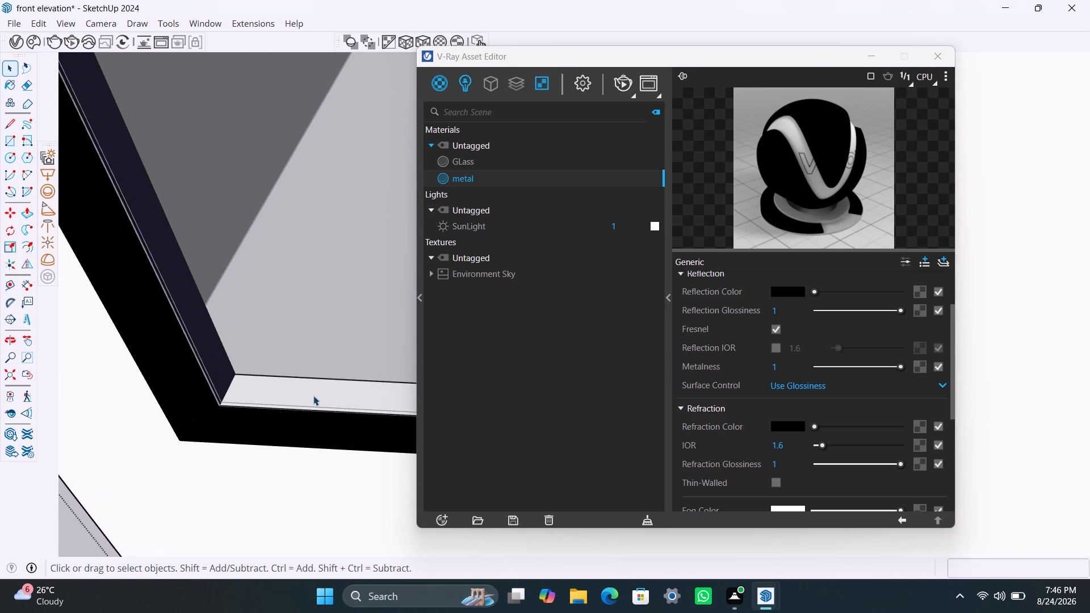
pyautogui.rightClick(500, 175)
pyautogui.click(521, 204)
# Save the model and exit group editing on the tall window.
pyautogui.scroll(-6, 263, 409)
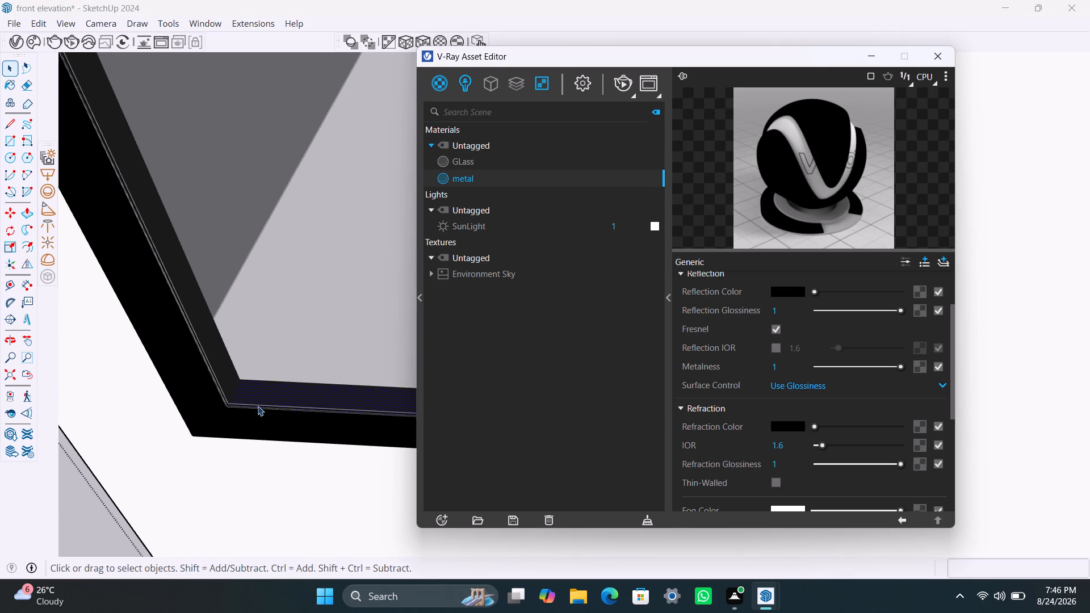
pyautogui.scroll(-20, 258, 406)
pyautogui.scroll(-10, 258, 406)
pyautogui.moveTo(258, 329); pyautogui.dragTo(256, 371, button='middle')
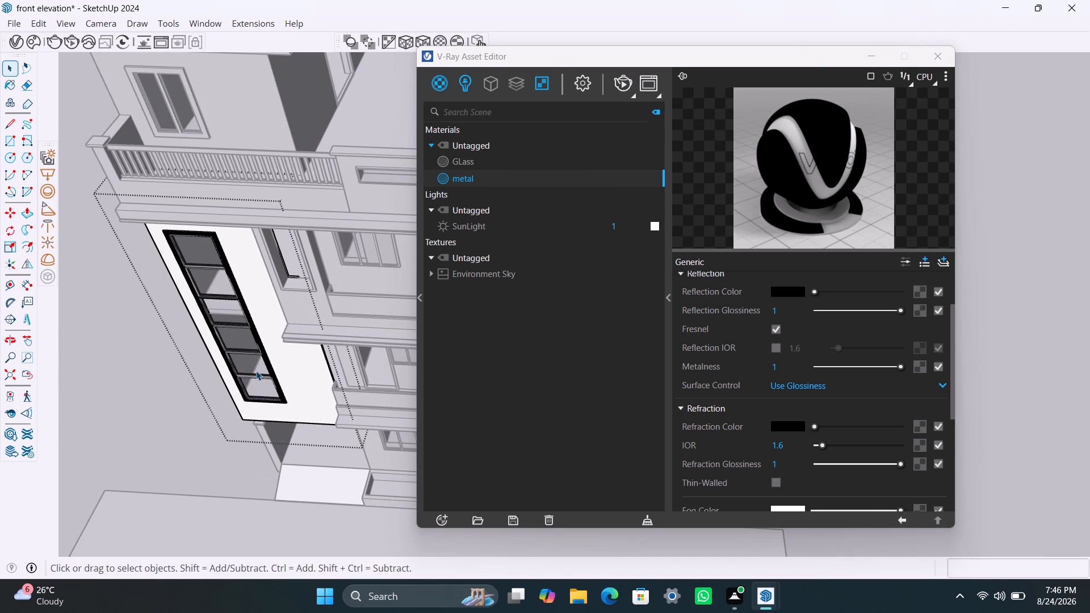
pyautogui.hotkey('ctrl', 's')
pyautogui.press('space')
pyautogui.click(135, 406)
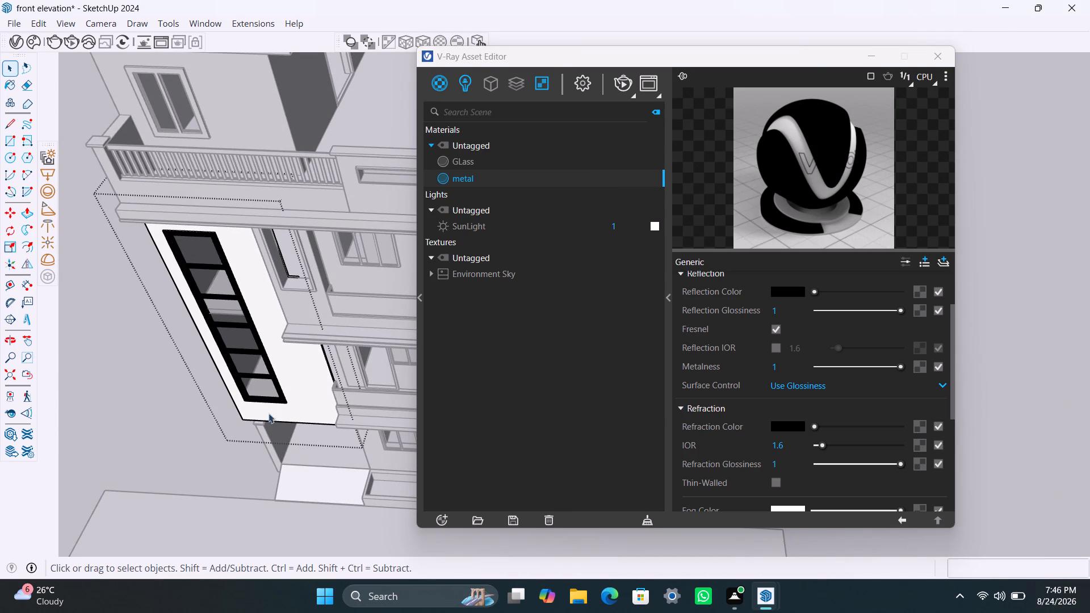
pyautogui.scroll(-5, 251, 428)
pyautogui.tripleClick(160, 423)
# Open the three-pane window group on the recessed wall and apply the metal material to its entire frame.
pyautogui.scroll(-4, 303, 421)
pyautogui.moveTo(298, 428); pyautogui.dragTo(374, 185, button='middle')
pyautogui.scroll(20, 354, 257)
pyautogui.scroll(2, 354, 257)
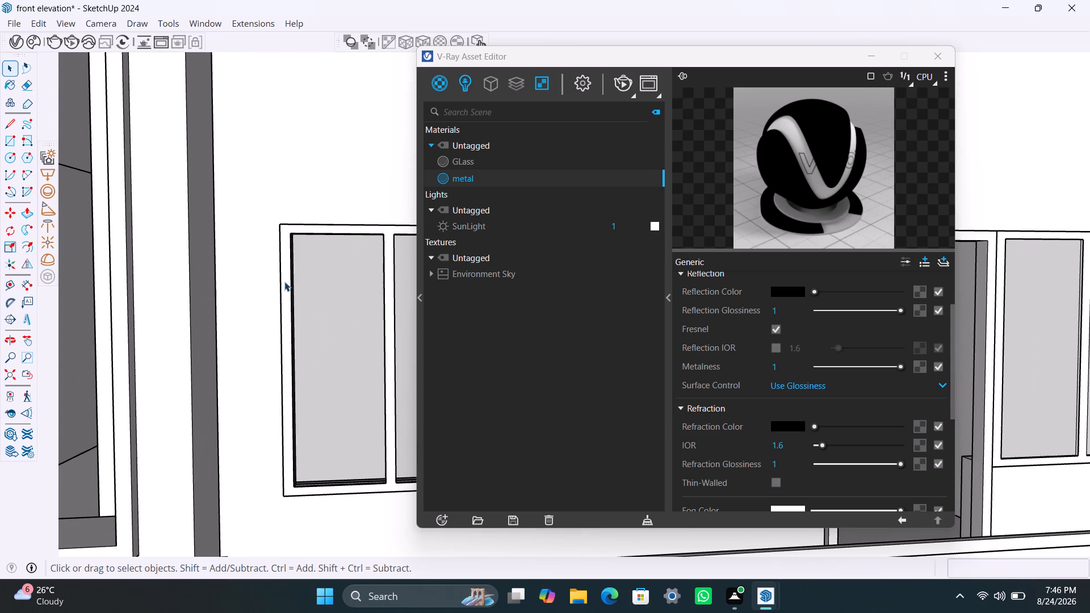
pyautogui.click(286, 280)
pyautogui.doubleClick(286, 280)
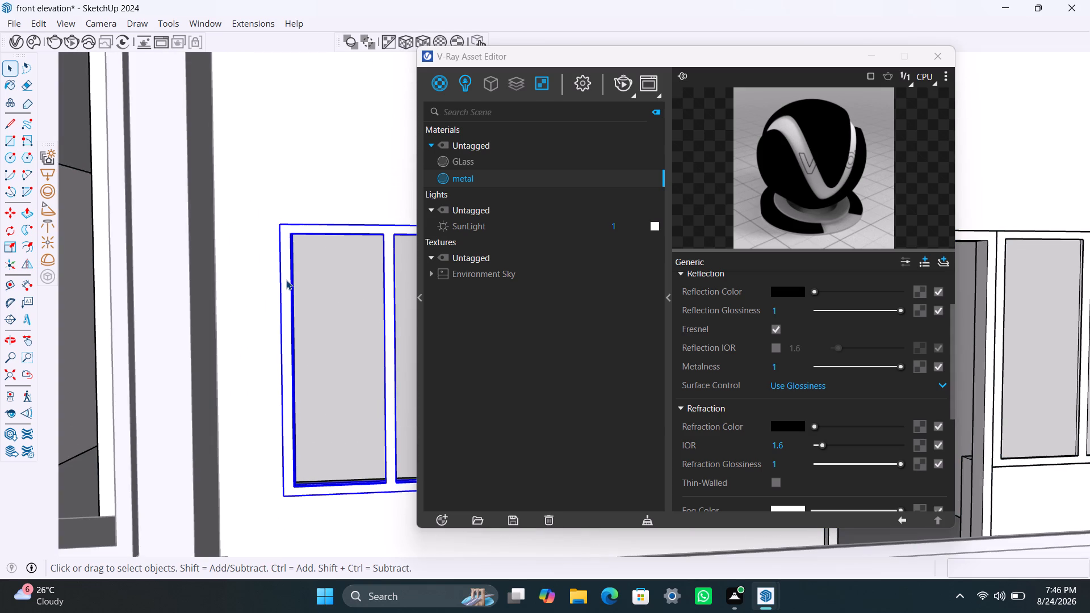
pyautogui.scroll(4, 337, 376)
pyautogui.moveTo(324, 351); pyautogui.dragTo(240, 309, button='middle')
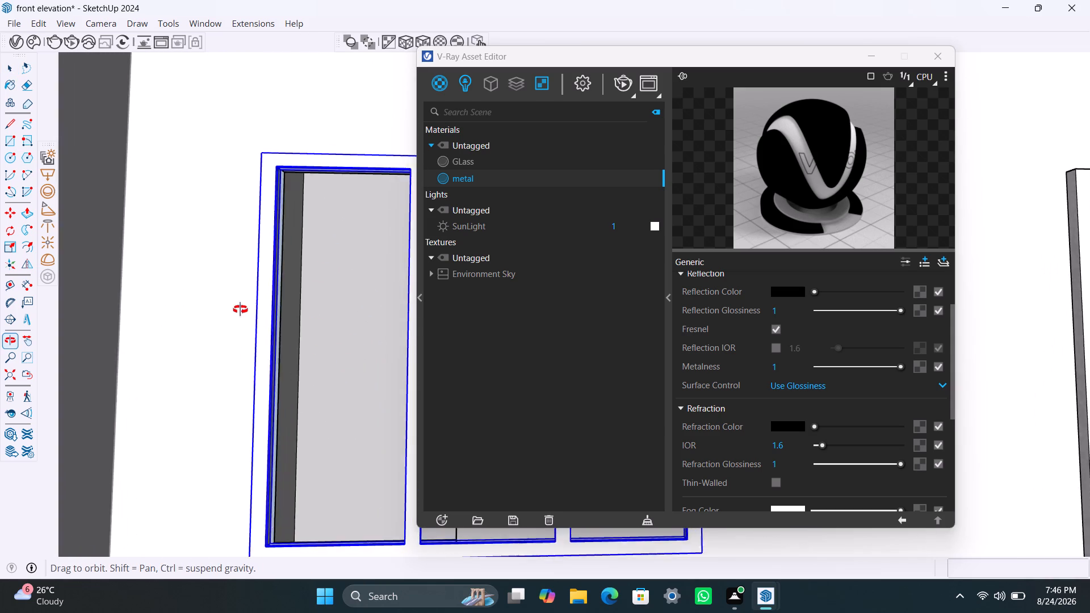
pyautogui.moveTo(240, 309); pyautogui.dragTo(108, 335, button='middle')
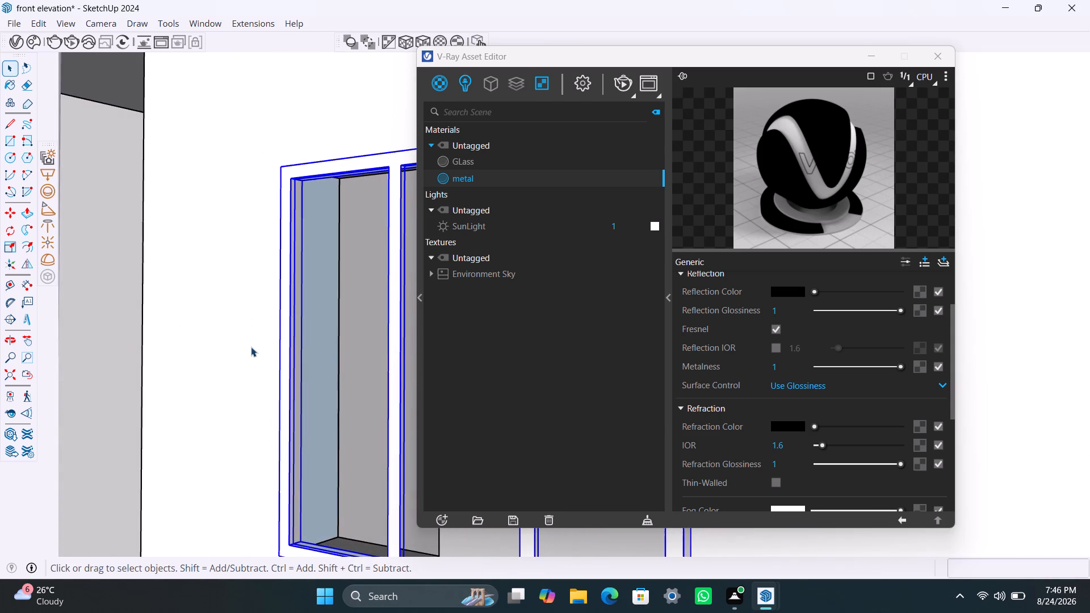
pyautogui.scroll(1, 253, 346)
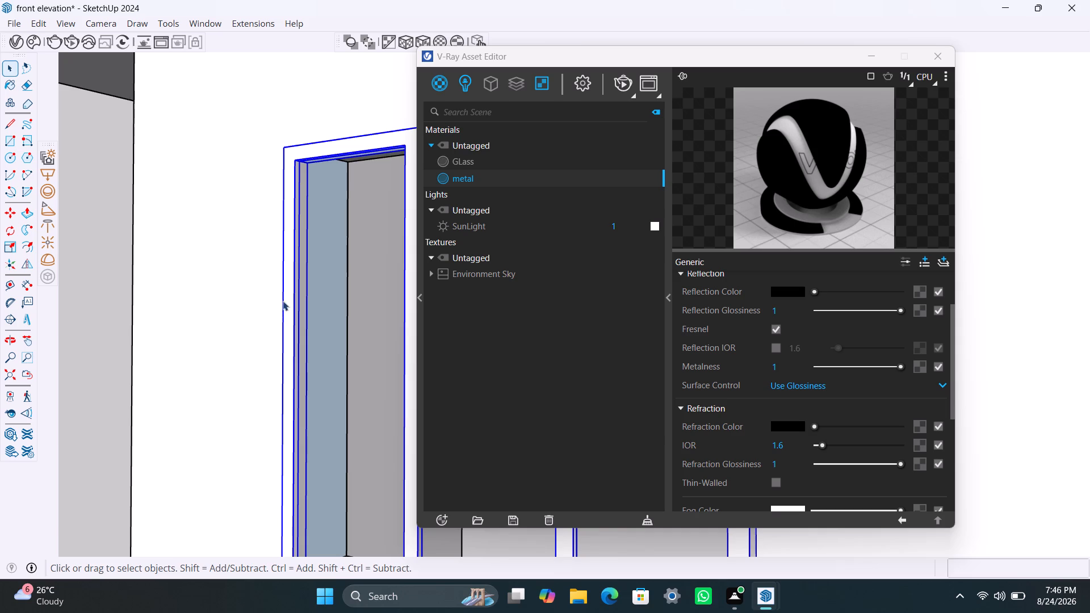
pyautogui.doubleClick(286, 297)
pyautogui.doubleClick(287, 297)
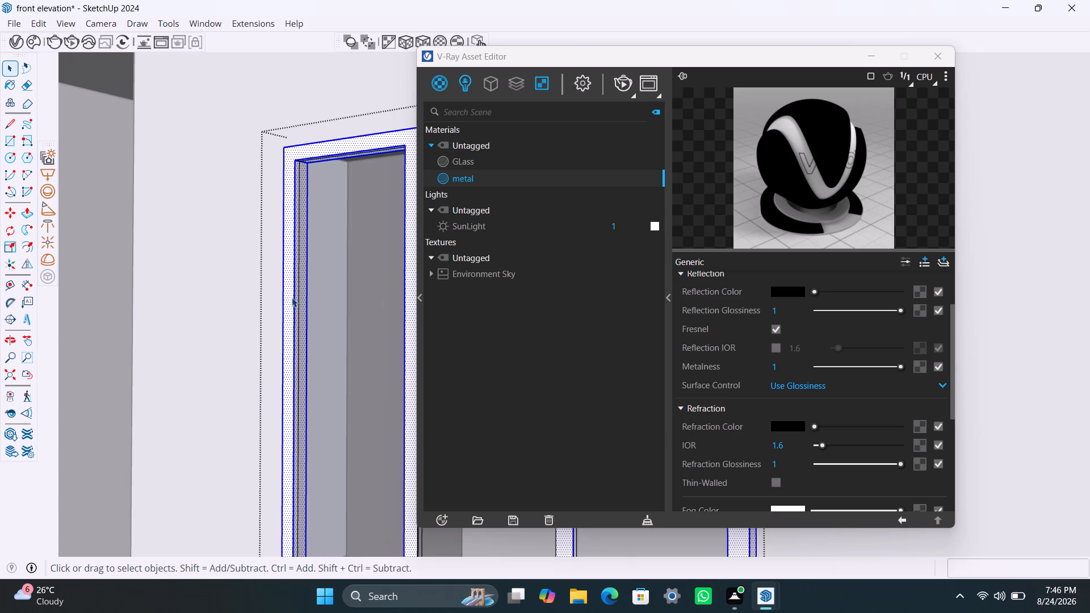
pyautogui.rightClick(473, 180)
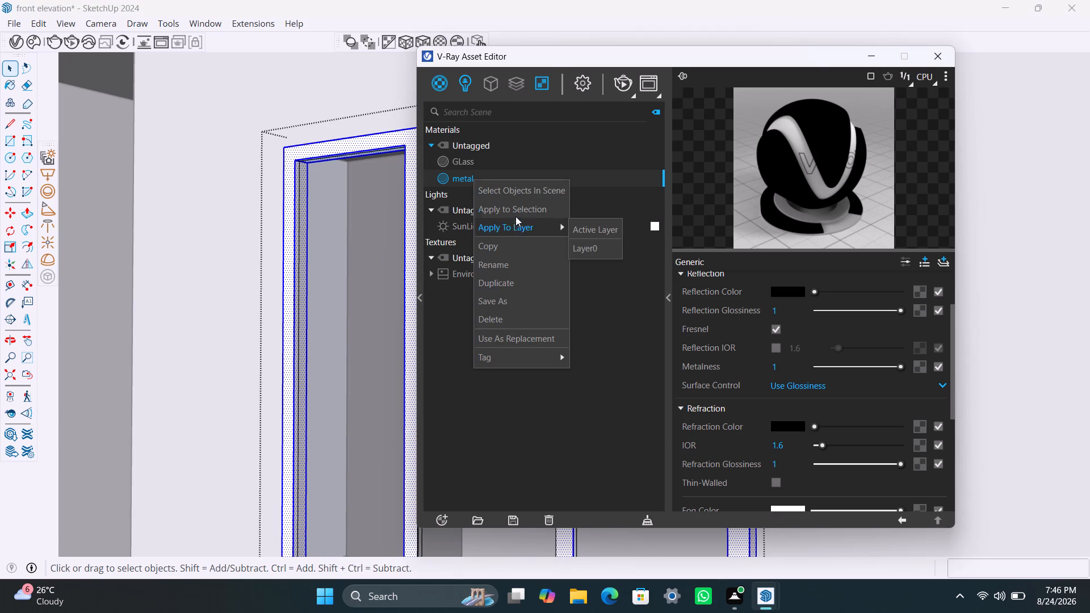
pyautogui.click(515, 211)
# Open the frame group of the single opening beside the three-pane window and apply the metal material to the whole frame.
pyautogui.scroll(-16, 311, 321)
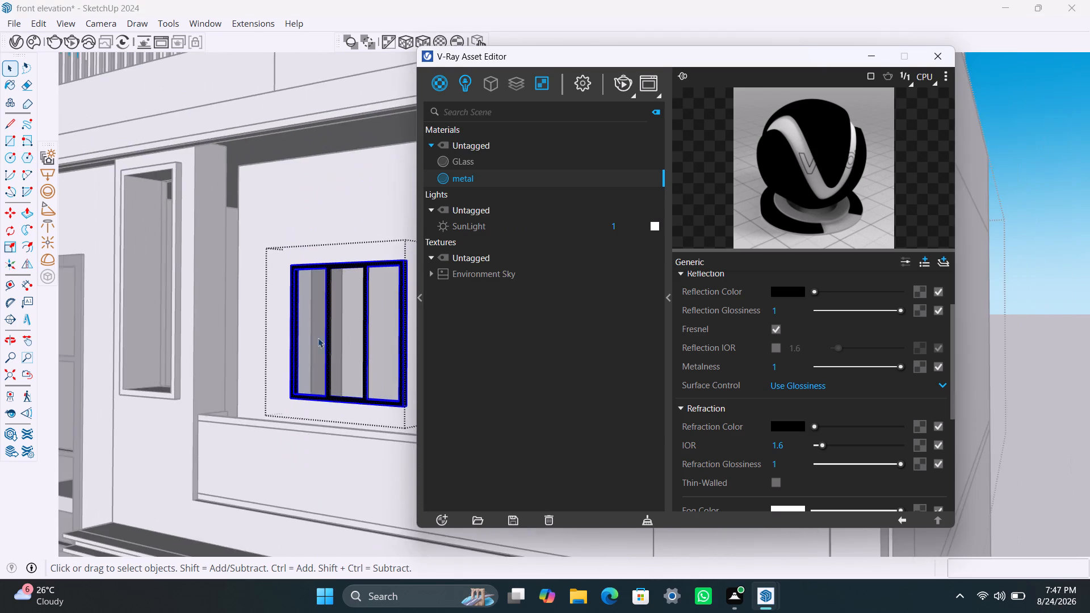
pyautogui.scroll(-2, 318, 338)
pyautogui.keyDown('shift'); pyautogui.moveTo(371, 375); pyautogui.dragTo(251, 379, button='middle'); pyautogui.keyUp('shift')
pyautogui.scroll(3, 284, 368)
pyautogui.moveTo(289, 371); pyautogui.dragTo(375, 368, button='middle')
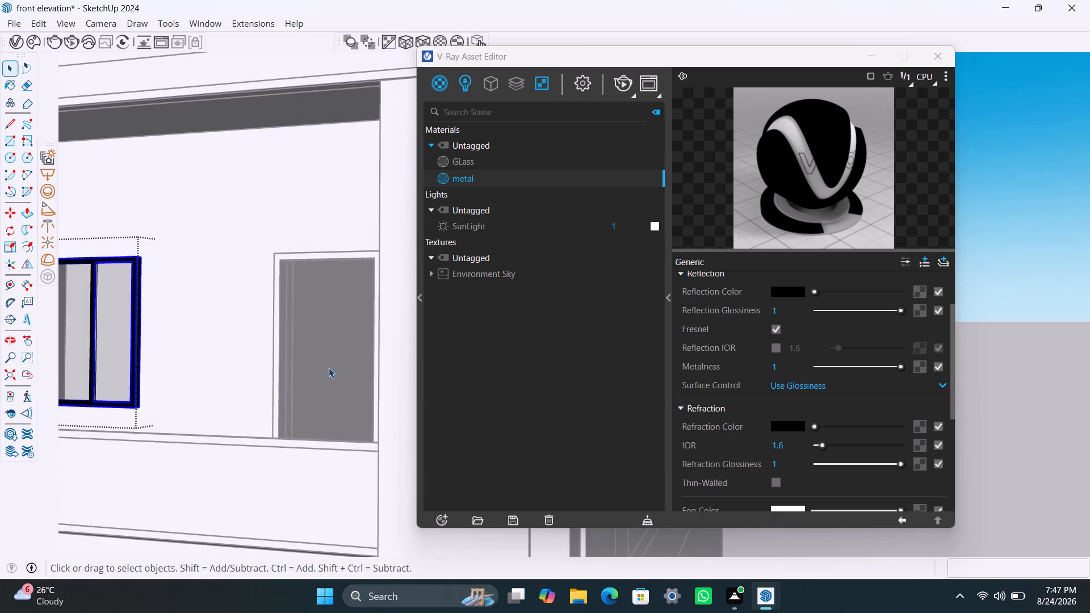
pyautogui.scroll(5, 282, 363)
pyautogui.tripleClick(274, 350)
pyautogui.click(273, 350)
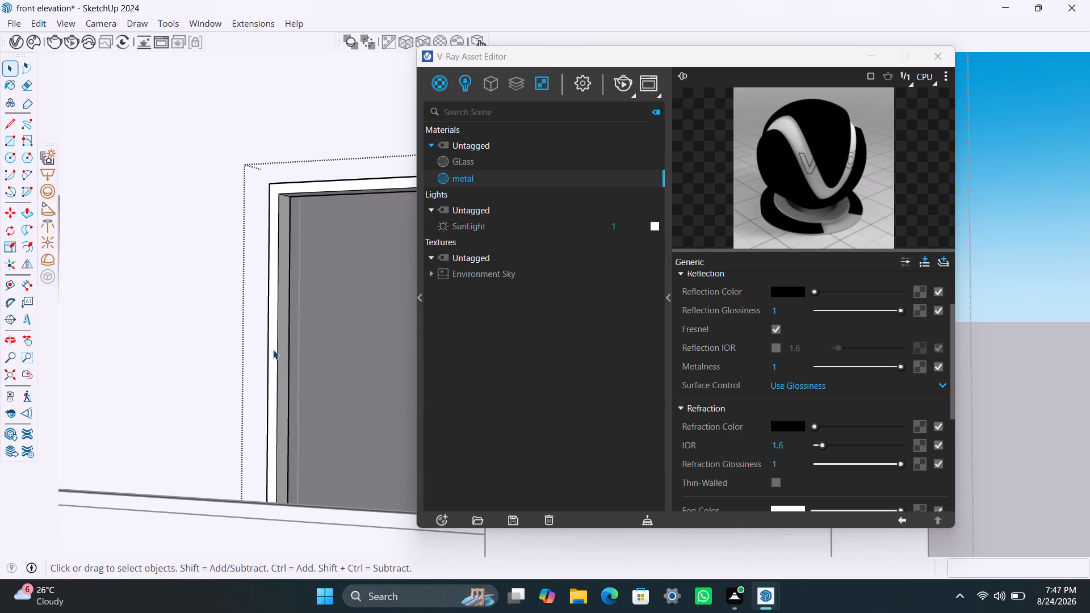
pyautogui.click(273, 350)
pyautogui.rightClick(480, 178)
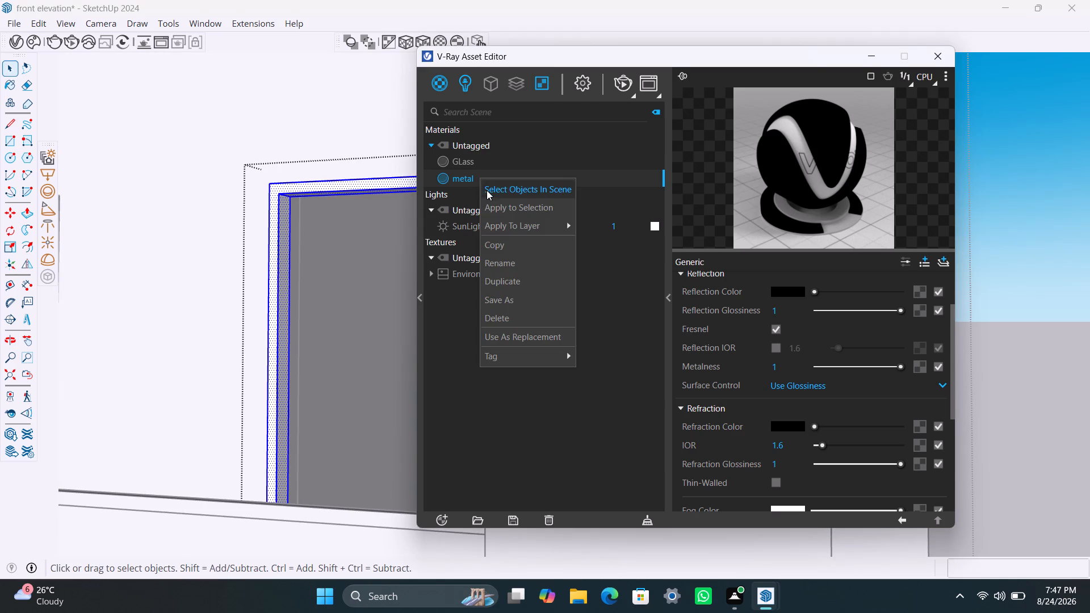
pyautogui.click(492, 204)
pyautogui.scroll(-13, 286, 366)
pyautogui.moveTo(275, 380); pyautogui.dragTo(275, 381, button='middle')
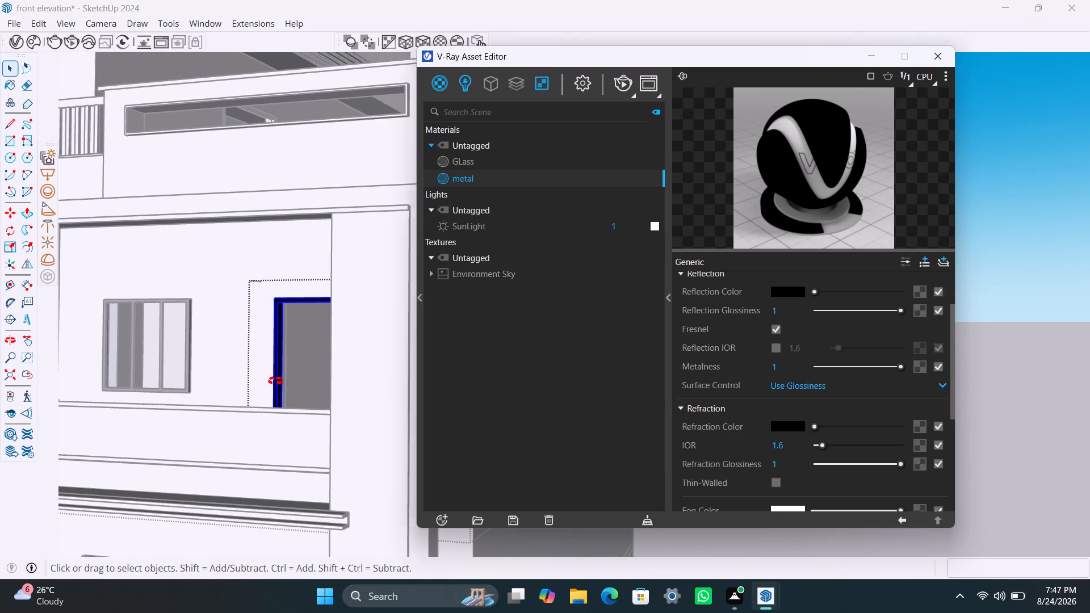
# Open the glazed window group beside the single opening on the upper recessed wall and apply the metal material to its entire frame.
pyautogui.moveTo(275, 381); pyautogui.dragTo(379, 400, button='middle')
pyautogui.scroll(-13, 254, 383)
pyautogui.moveTo(294, 401); pyautogui.dragTo(399, 430, button='middle')
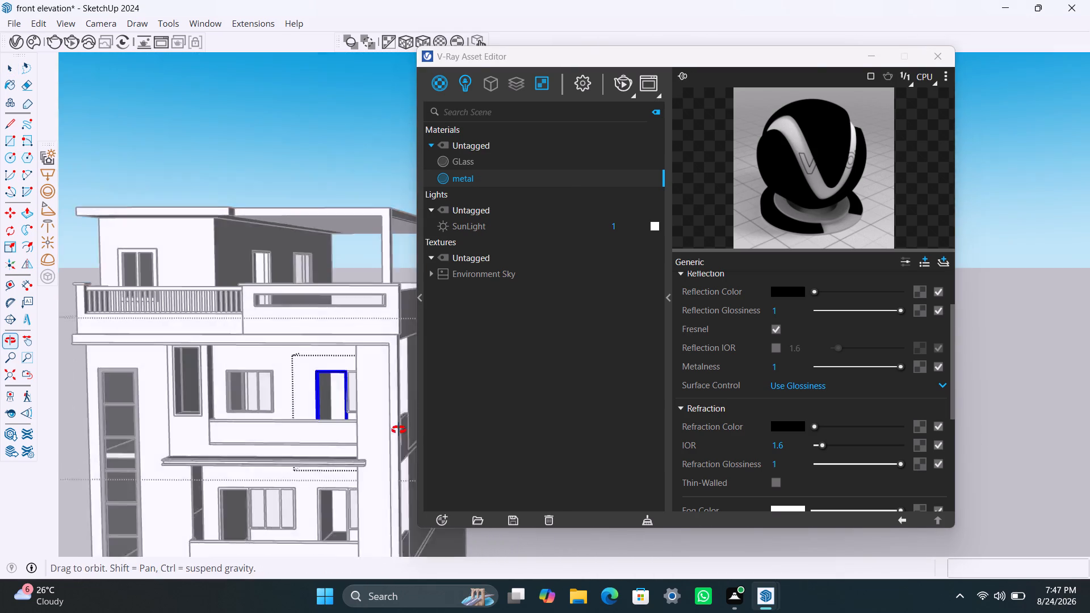
pyautogui.moveTo(399, 430); pyautogui.dragTo(424, 431, button='middle')
pyautogui.scroll(5, 329, 415)
pyautogui.moveTo(330, 414); pyautogui.dragTo(211, 418, button='middle')
pyautogui.scroll(5, 278, 422)
pyautogui.moveTo(297, 435); pyautogui.dragTo(354, 454, button='middle')
pyautogui.tripleClick(271, 450)
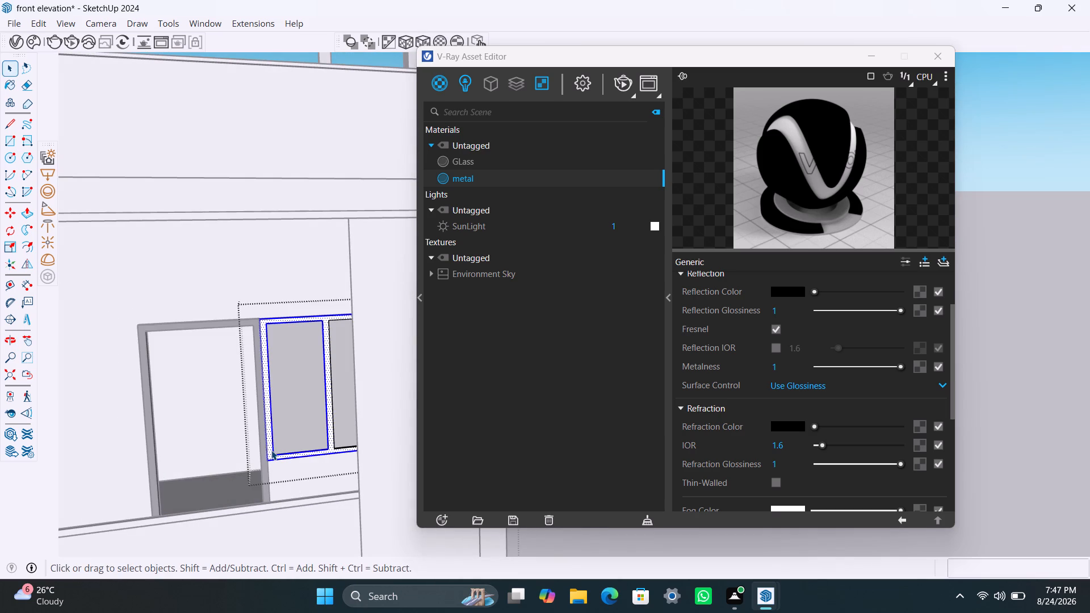
pyautogui.rightClick(469, 178)
pyautogui.click(489, 205)
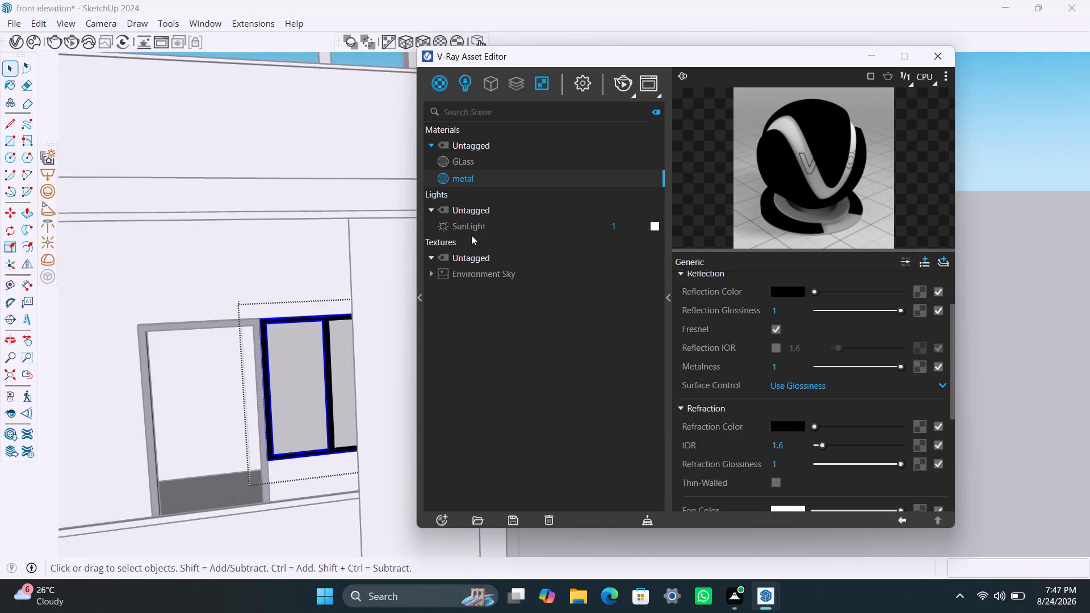
pyautogui.scroll(-12, 317, 451)
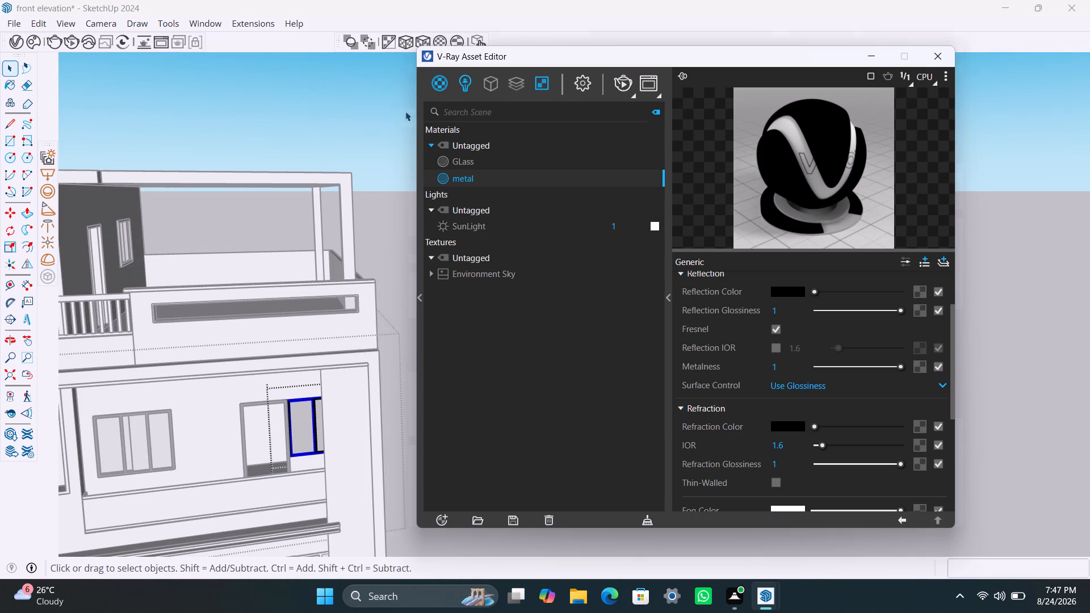
pyautogui.click(405, 111)
# Open the two-panel frame group behind the top-floor balcony railing and apply the metal material to the whole frame.
pyautogui.scroll(-4, 349, 445)
pyautogui.keyDown('shift'); pyautogui.moveTo(220, 429); pyautogui.dragTo(319, 386, button='middle'); pyautogui.keyUp('shift')
pyautogui.scroll(4, 178, 287)
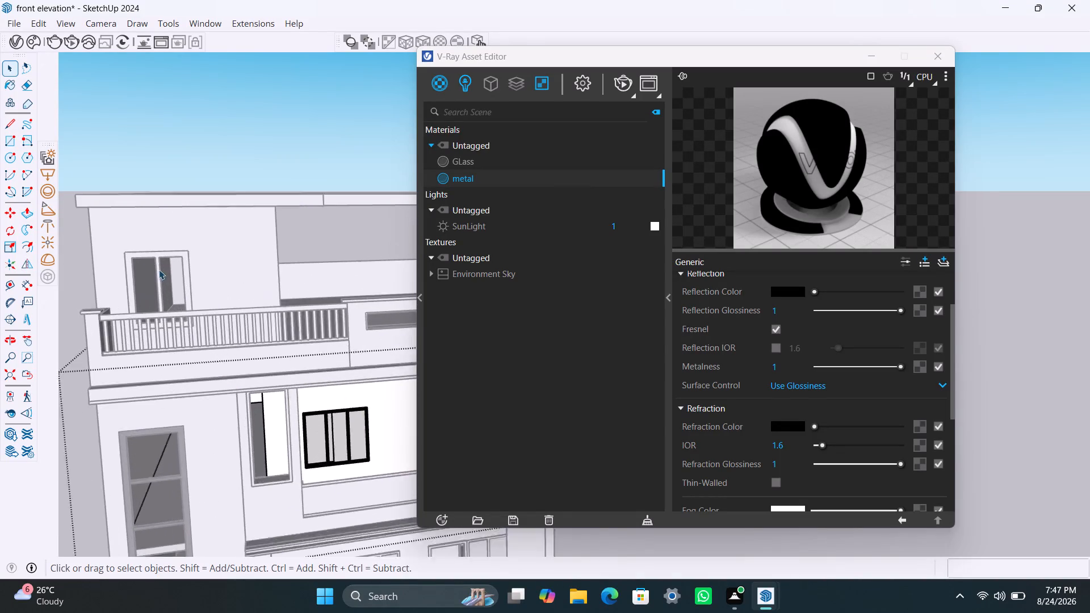
pyautogui.tripleClick(146, 255)
pyautogui.doubleClick(145, 254)
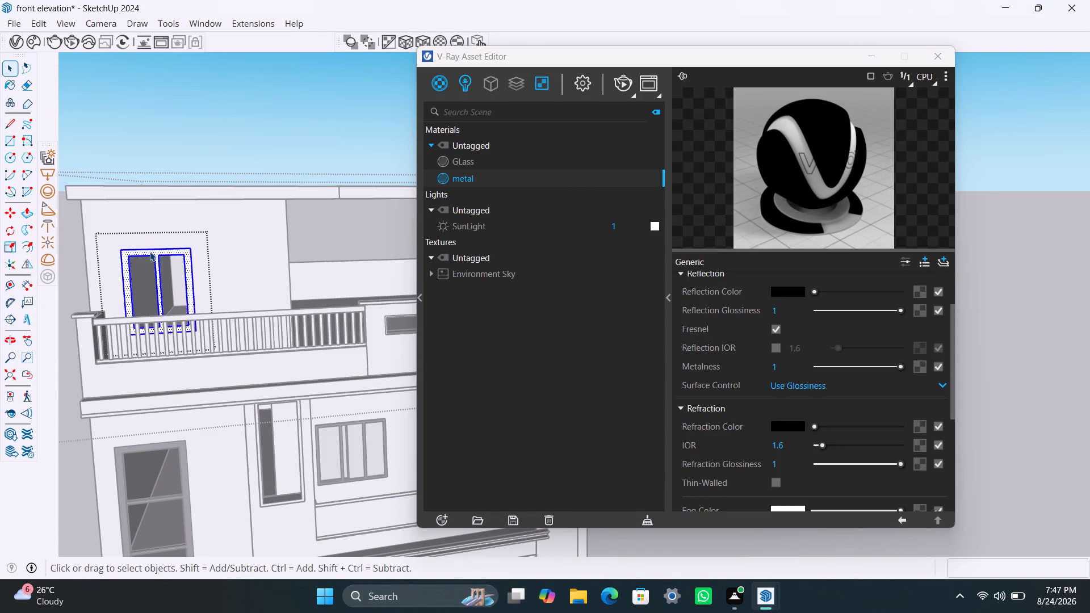
pyautogui.rightClick(494, 178)
pyautogui.click(529, 204)
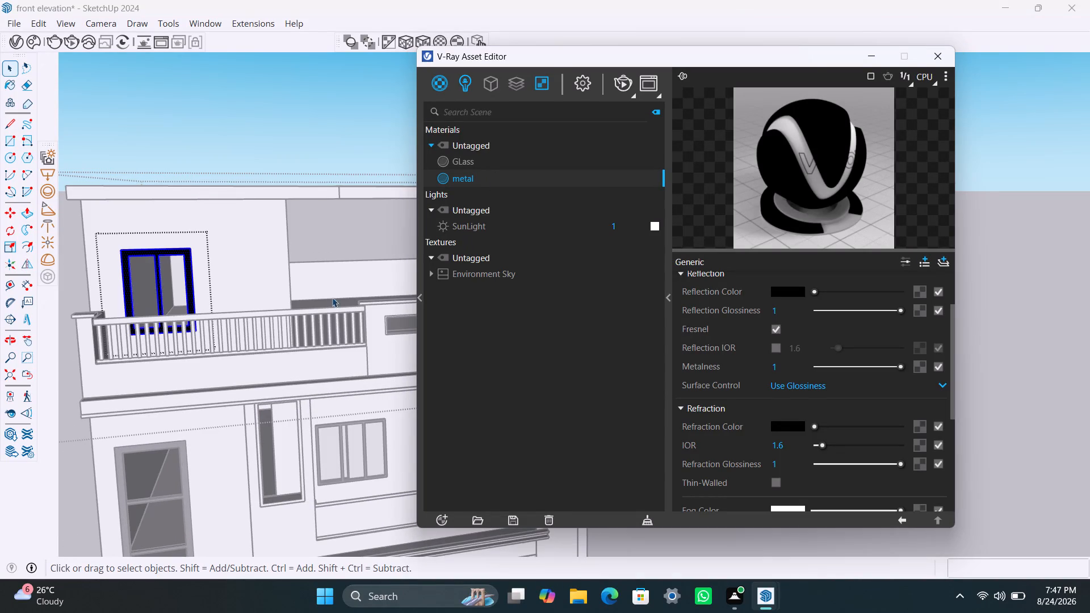
pyautogui.click(228, 140)
# Apply the metal material to the doorway frame on the top floor's terrace wall under the pergola.
pyautogui.scroll(-4, 272, 288)
pyautogui.moveTo(316, 289); pyautogui.dragTo(12, 327, button='middle')
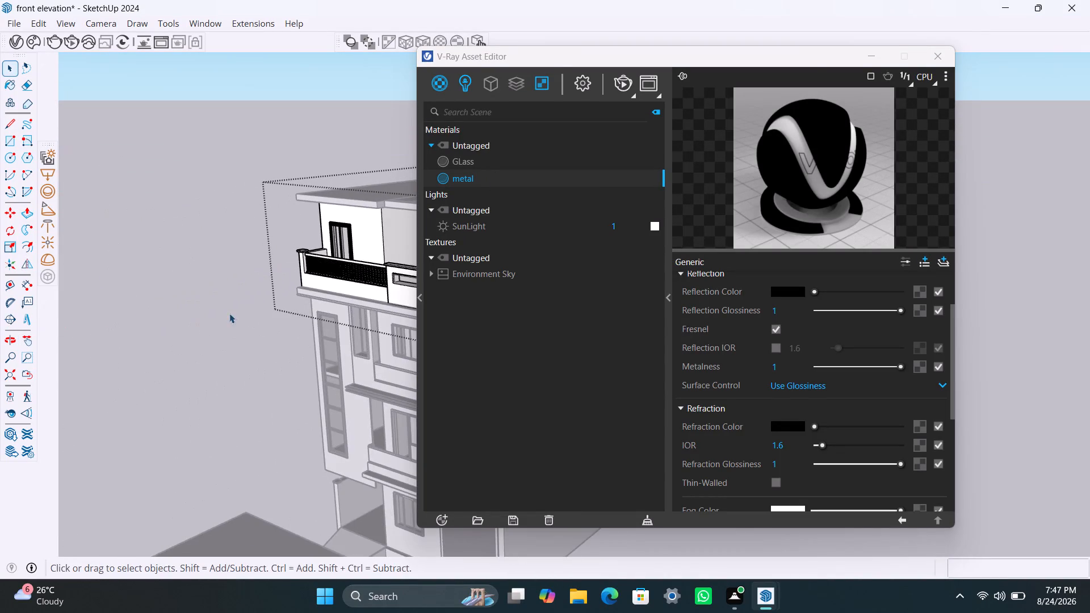
pyautogui.moveTo(297, 329); pyautogui.dragTo(26, 405, button='middle')
pyautogui.scroll(4, 279, 312)
pyautogui.moveTo(207, 306); pyautogui.dragTo(142, 274, button='middle')
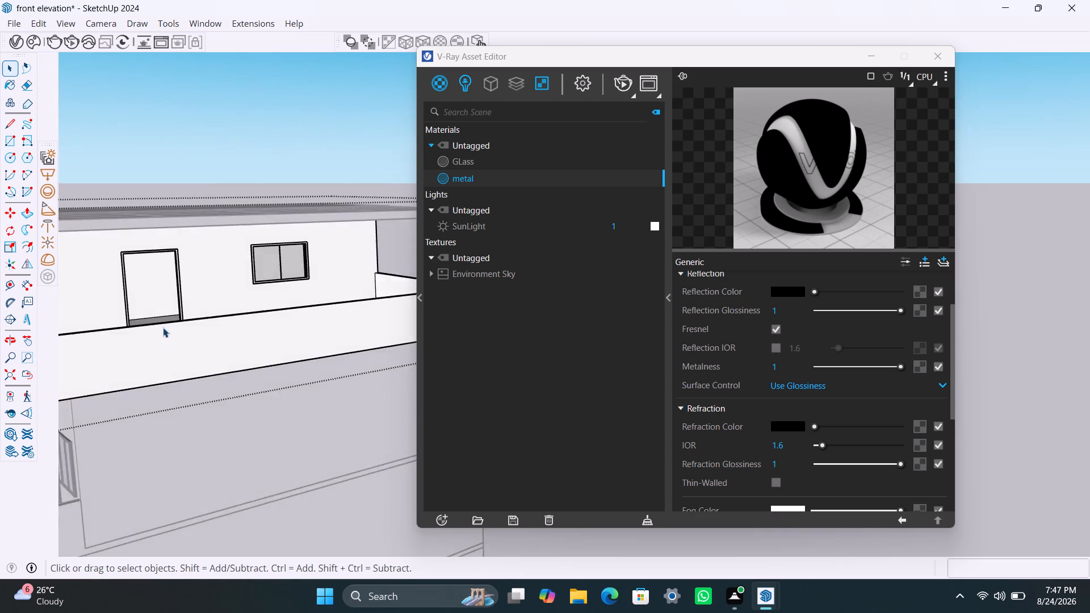
pyautogui.scroll(5, 163, 328)
pyautogui.scroll(10, 93, 296)
pyautogui.click(122, 286)
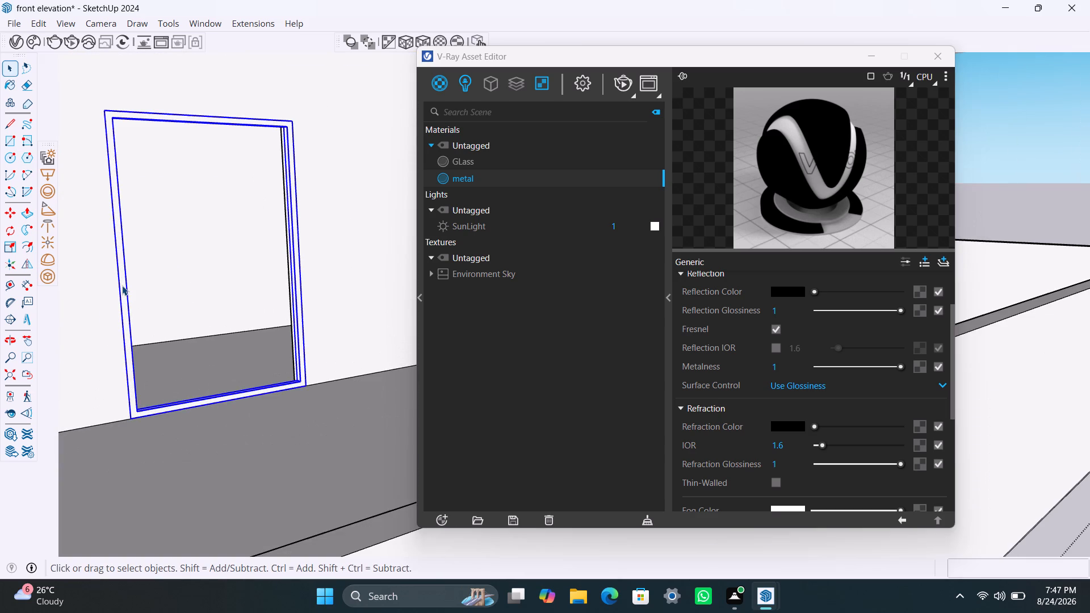
pyautogui.rightClick(496, 180)
pyautogui.click(512, 205)
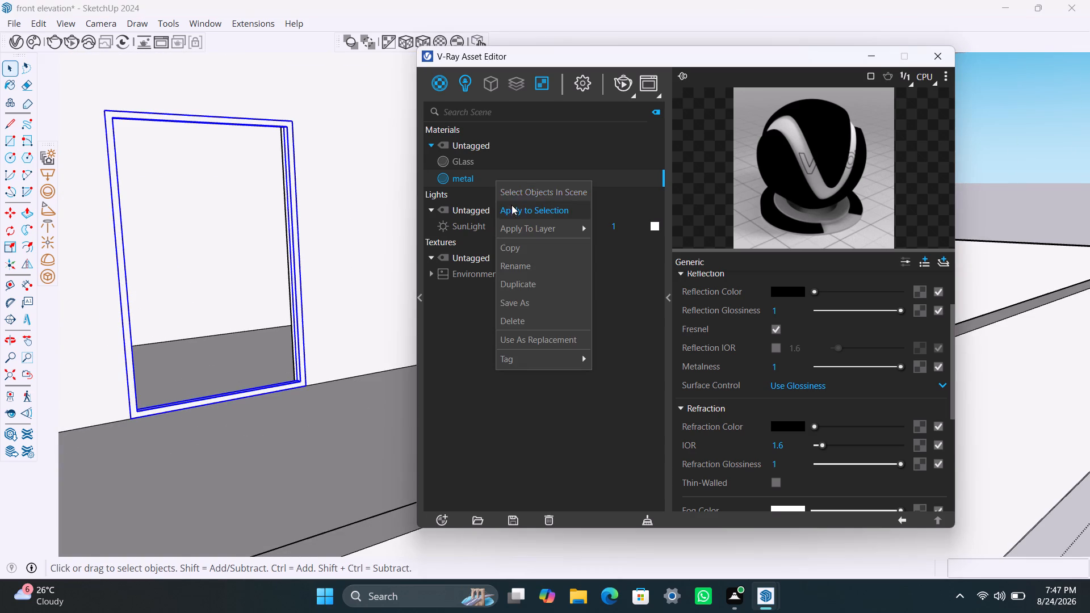
# Open the two-pane window group beside the top-floor terrace doorway and apply the metal material to its entire frame.
pyautogui.scroll(-6, 315, 327)
pyautogui.keyDown('shift'); pyautogui.moveTo(329, 342); pyautogui.dragTo(240, 398, button='middle'); pyautogui.keyUp('shift')
pyautogui.scroll(4, 315, 340)
pyautogui.scroll(2, 387, 291)
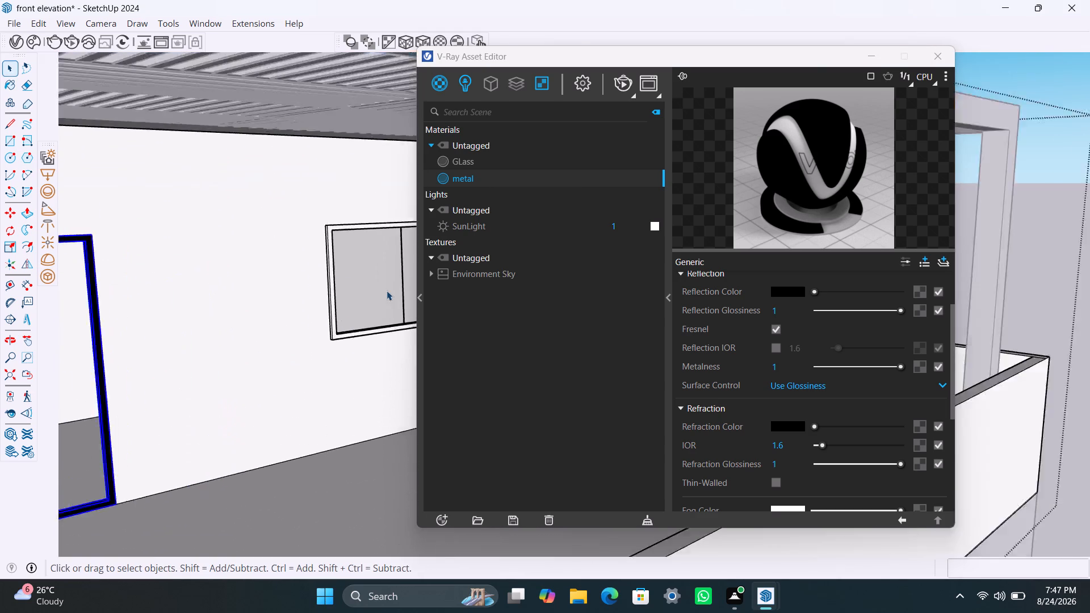
pyautogui.scroll(2, 387, 291)
pyautogui.scroll(4, 320, 302)
pyautogui.click(307, 300)
pyautogui.tripleClick(307, 300)
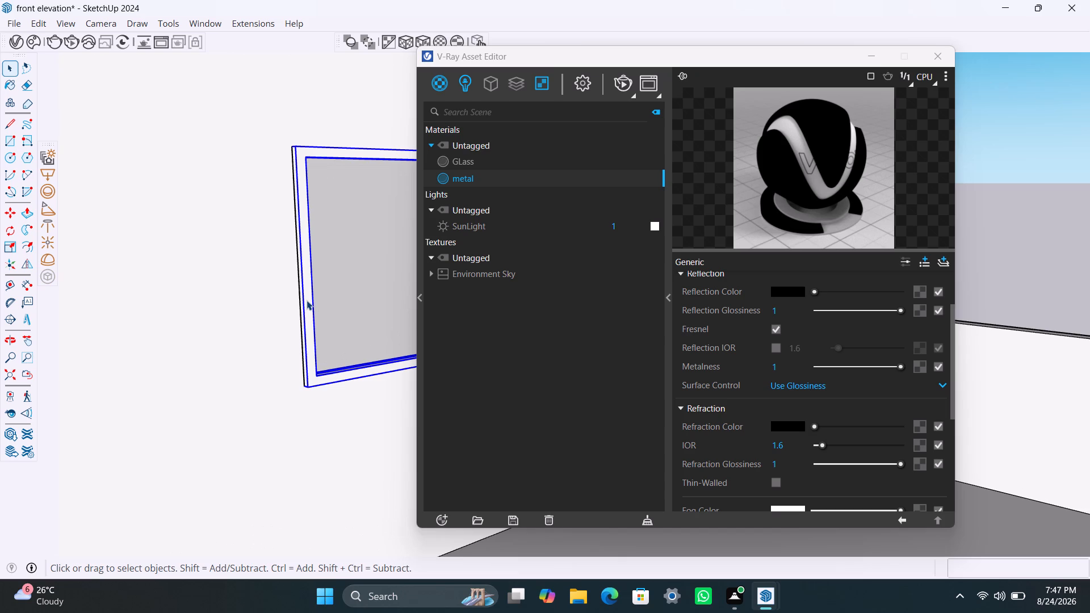
pyautogui.click(307, 300)
pyautogui.rightClick(473, 179)
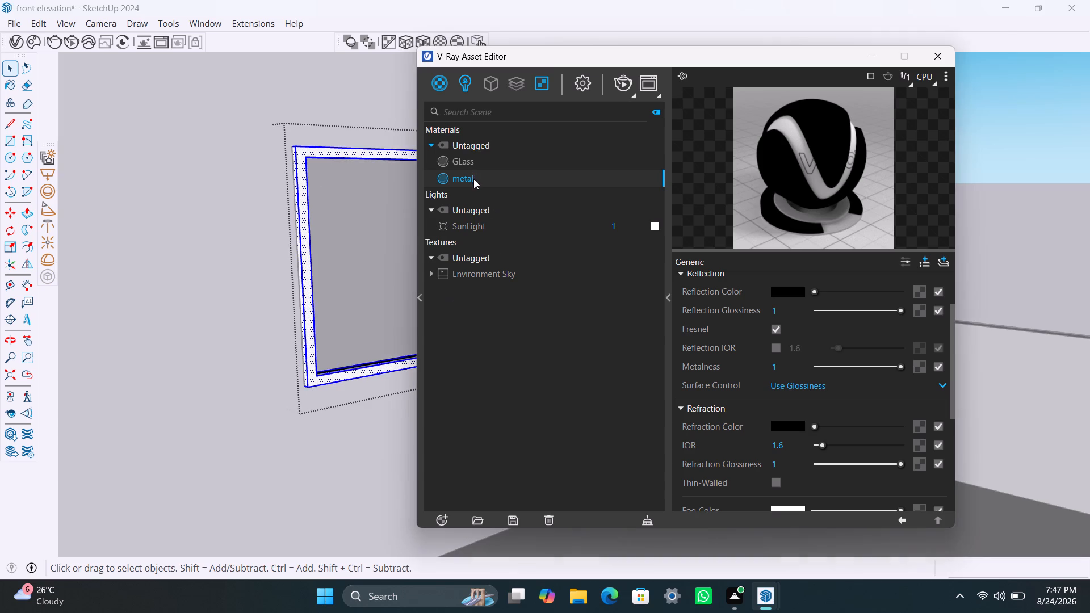
pyautogui.click(502, 208)
# Open the door frame group adjoining the three-pane window on the balcony above the ground floor and apply the metal material to it.
pyautogui.scroll(-20, 317, 374)
pyautogui.scroll(-7, 317, 374)
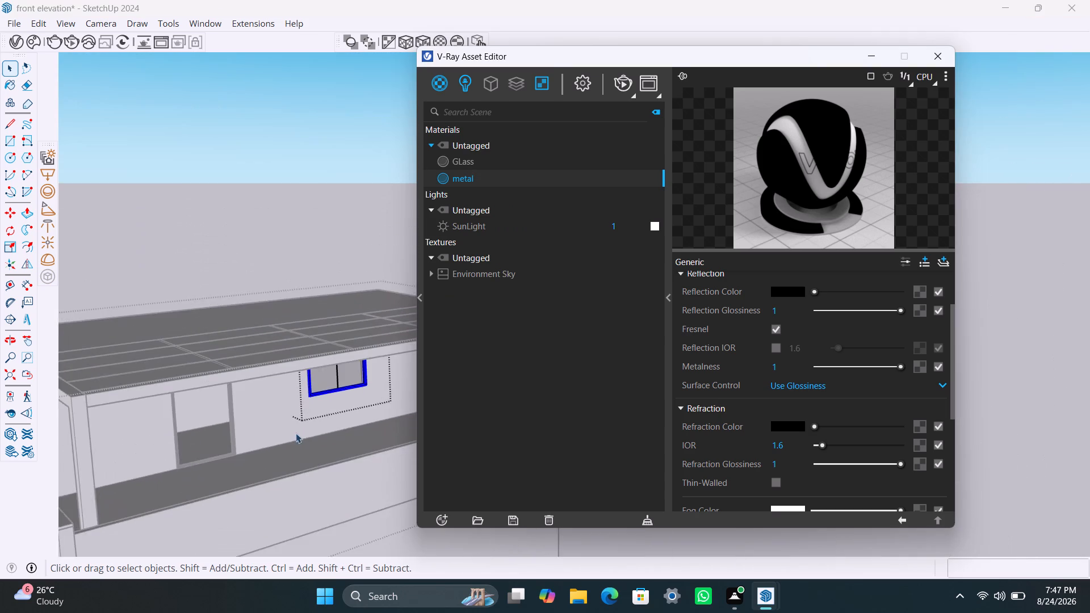
pyautogui.scroll(-15, 299, 430)
pyautogui.moveTo(274, 468); pyautogui.dragTo(450, 345, button='middle')
pyautogui.scroll(5, 304, 371)
pyautogui.moveTo(309, 441); pyautogui.dragTo(491, 462, button='middle')
pyautogui.scroll(5, 369, 461)
pyautogui.keyDown('shift'); pyautogui.moveTo(332, 429); pyautogui.dragTo(123, 350, button='middle'); pyautogui.keyUp('shift')
pyautogui.scroll(4, 301, 423)
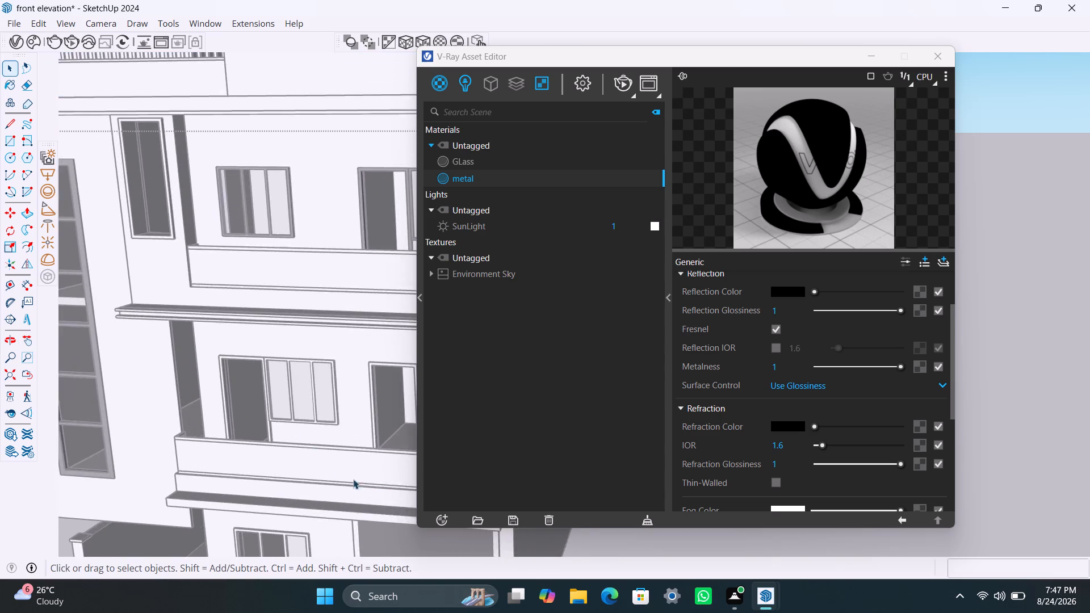
pyautogui.moveTo(354, 479); pyautogui.dragTo(450, 484, button='middle')
pyautogui.scroll(5, 300, 477)
pyautogui.moveTo(278, 468); pyautogui.dragTo(270, 431, button='middle')
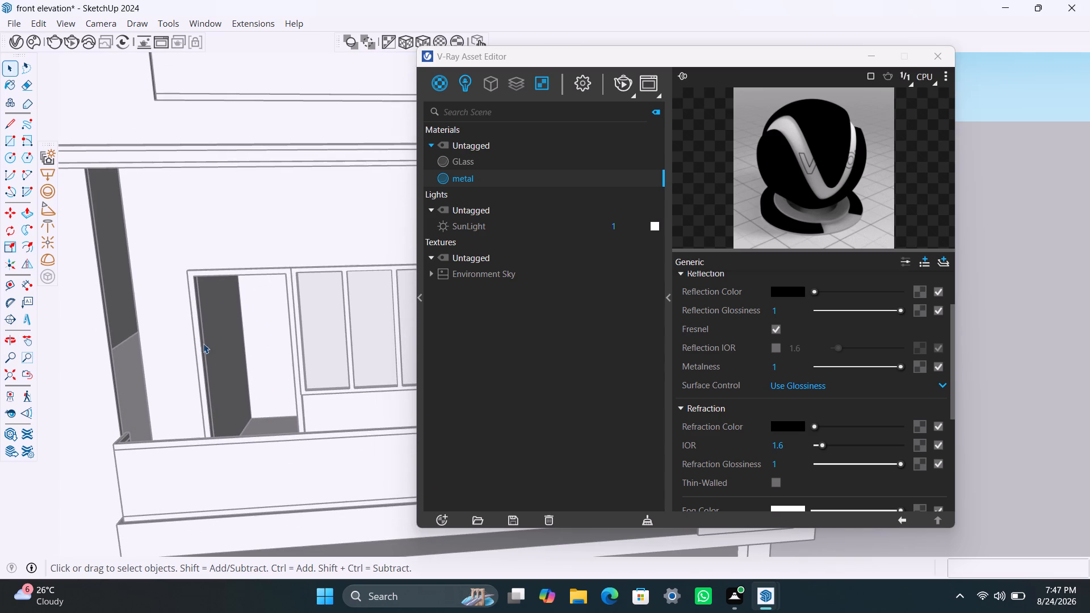
pyautogui.tripleClick(198, 338)
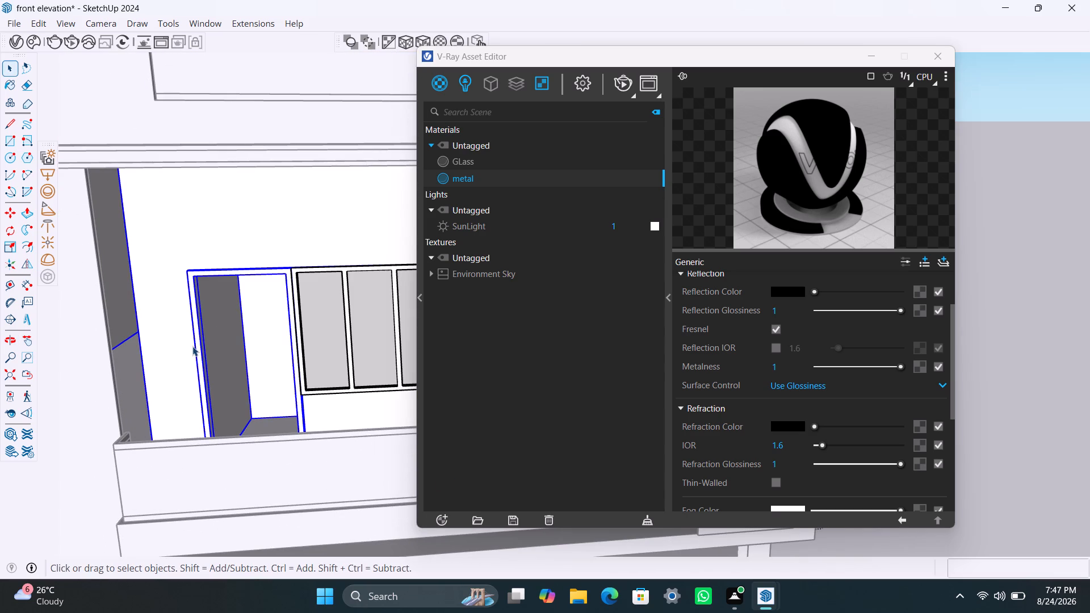
pyautogui.tripleClick(200, 346)
pyautogui.click(199, 345)
pyautogui.doubleClick(199, 345)
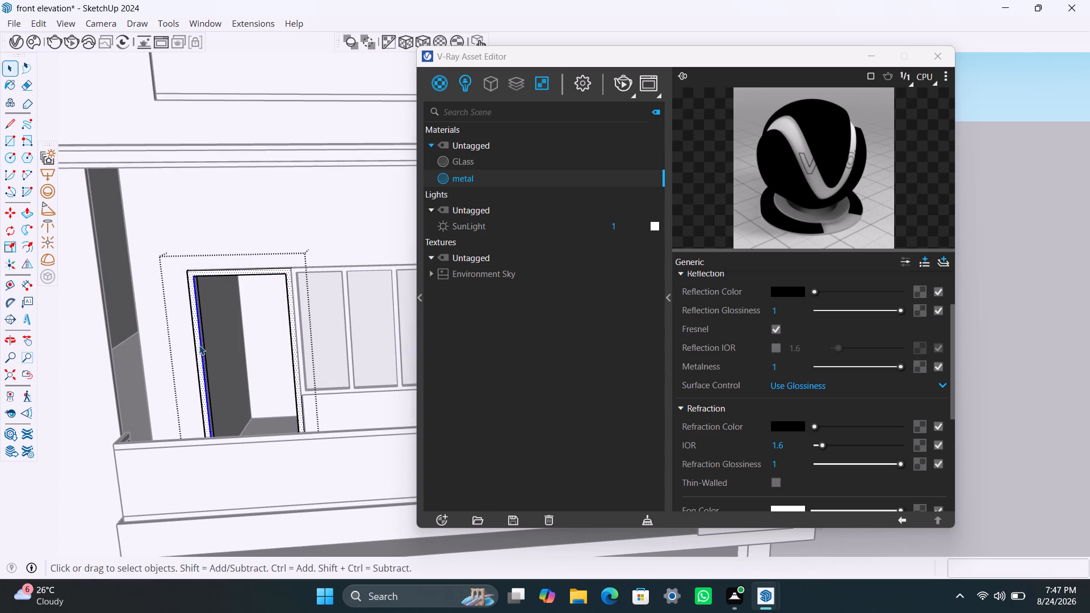
pyautogui.doubleClick(199, 345)
pyautogui.rightClick(483, 179)
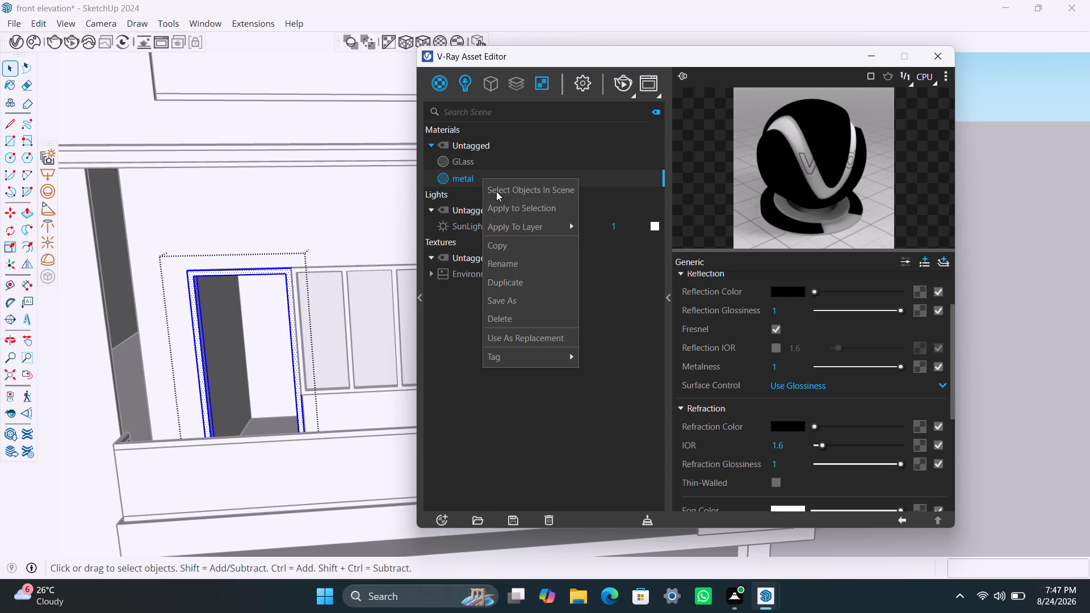
pyautogui.click(510, 203)
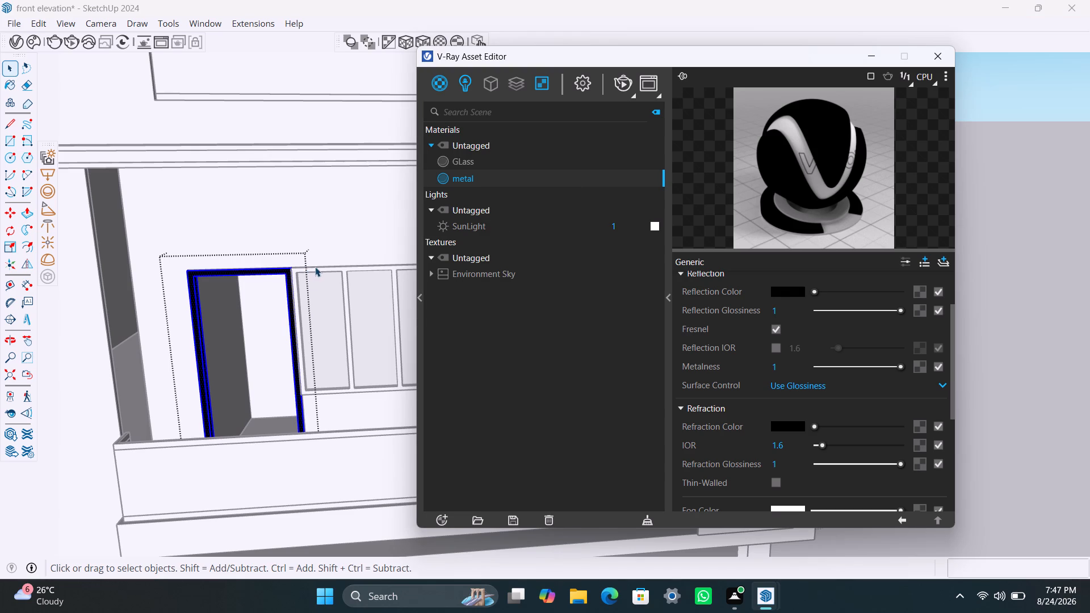
# Open the adjoining three-pane window group on the same balcony wall and apply the metal material to its entire frame.
pyautogui.click(320, 267)
pyautogui.doubleClick(333, 269)
pyautogui.doubleClick(333, 269)
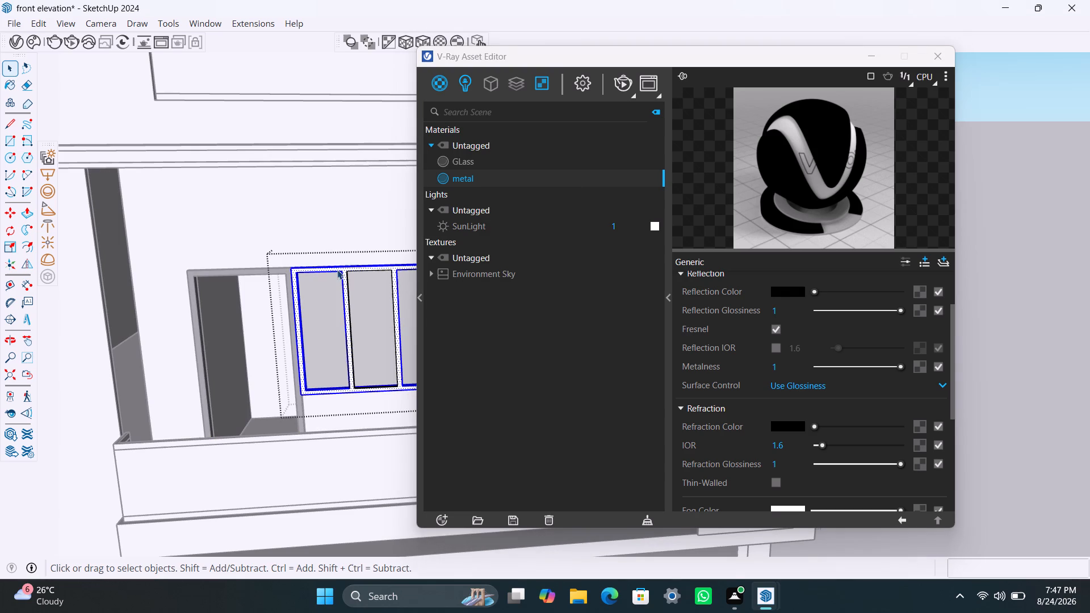
pyautogui.rightClick(468, 180)
pyautogui.click(483, 207)
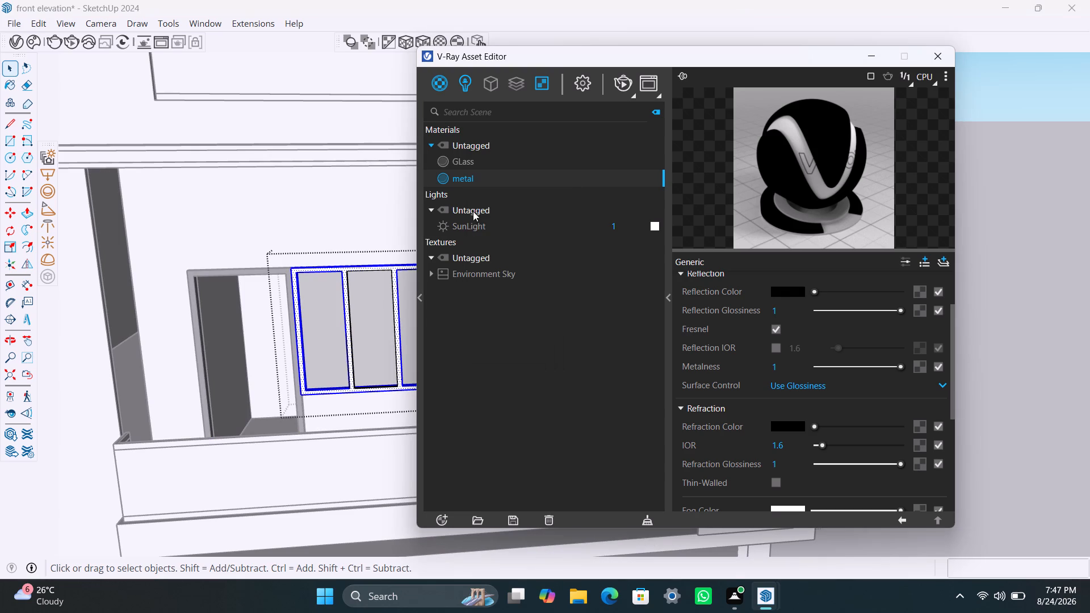
# Open the second door frame group on the same balcony wall and apply the metal material to the frame.
pyautogui.scroll(-12, 360, 380)
pyautogui.keyDown('shift'); pyautogui.moveTo(359, 383); pyautogui.dragTo(184, 391, button='middle'); pyautogui.keyUp('shift')
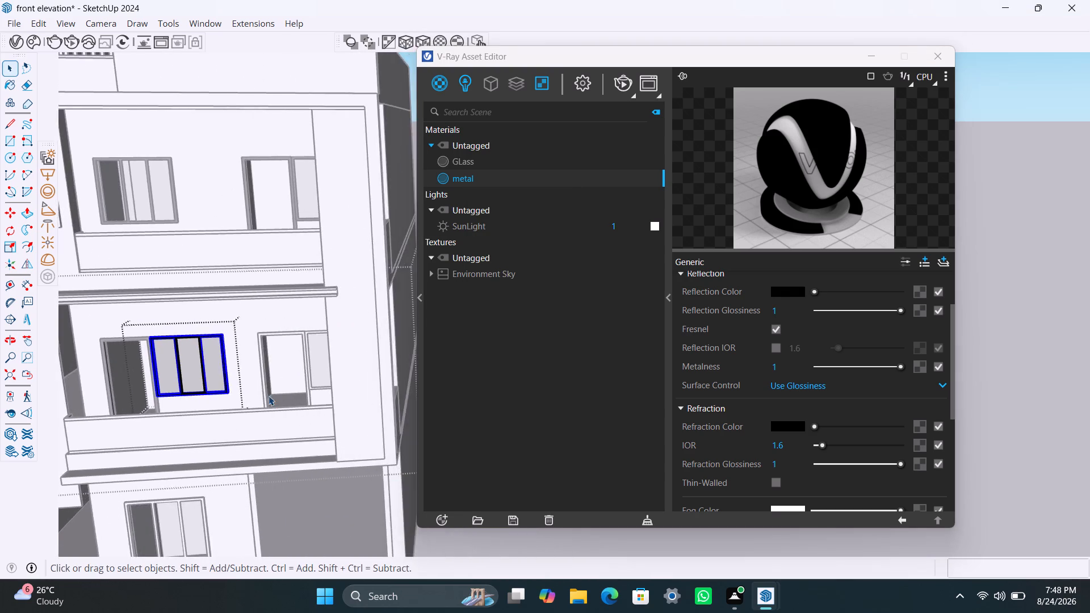
pyautogui.scroll(5, 269, 396)
pyautogui.moveTo(308, 412); pyautogui.dragTo(360, 422, button='middle')
pyautogui.scroll(4, 330, 425)
pyautogui.tripleClick(308, 396)
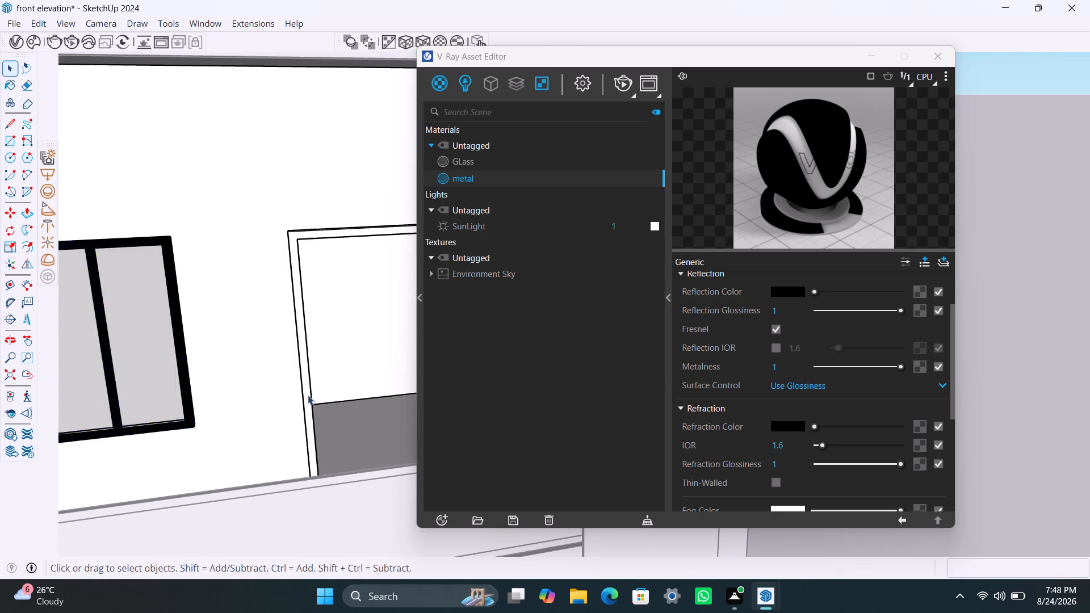
pyautogui.click(308, 394)
pyautogui.doubleClick(308, 394)
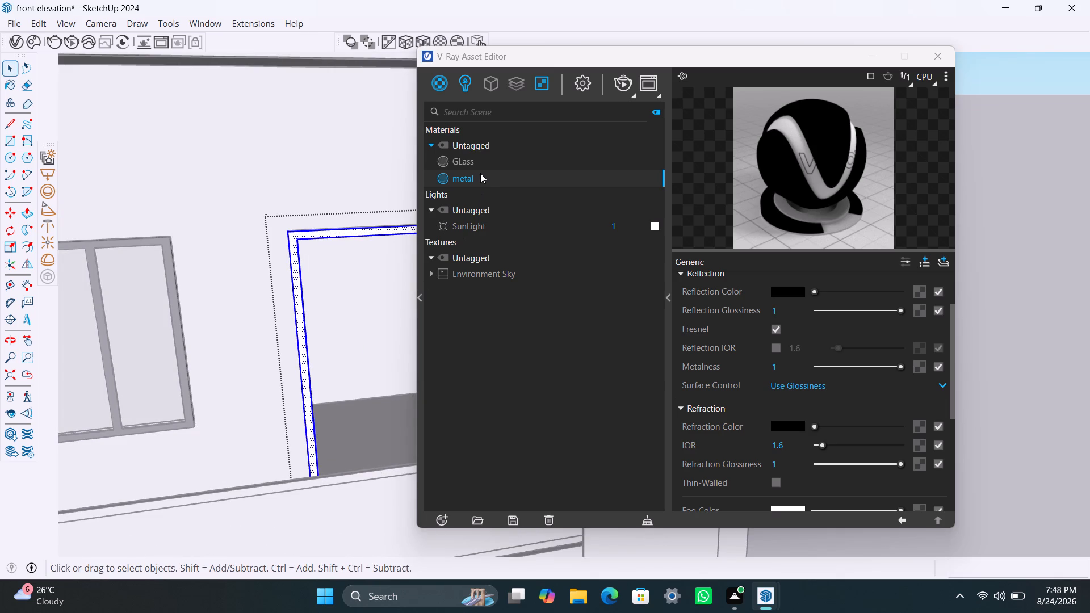
pyautogui.rightClick(480, 178)
pyautogui.click(501, 213)
# Open the glazed window group adjoining the second balcony door, apply the metal material to its frame, and exit the group.
pyautogui.scroll(-12, 329, 381)
pyautogui.keyDown('shift'); pyautogui.moveTo(322, 393); pyautogui.dragTo(282, 404, button='middle'); pyautogui.keyUp('shift')
pyautogui.scroll(10, 310, 402)
pyautogui.tripleClick(338, 350)
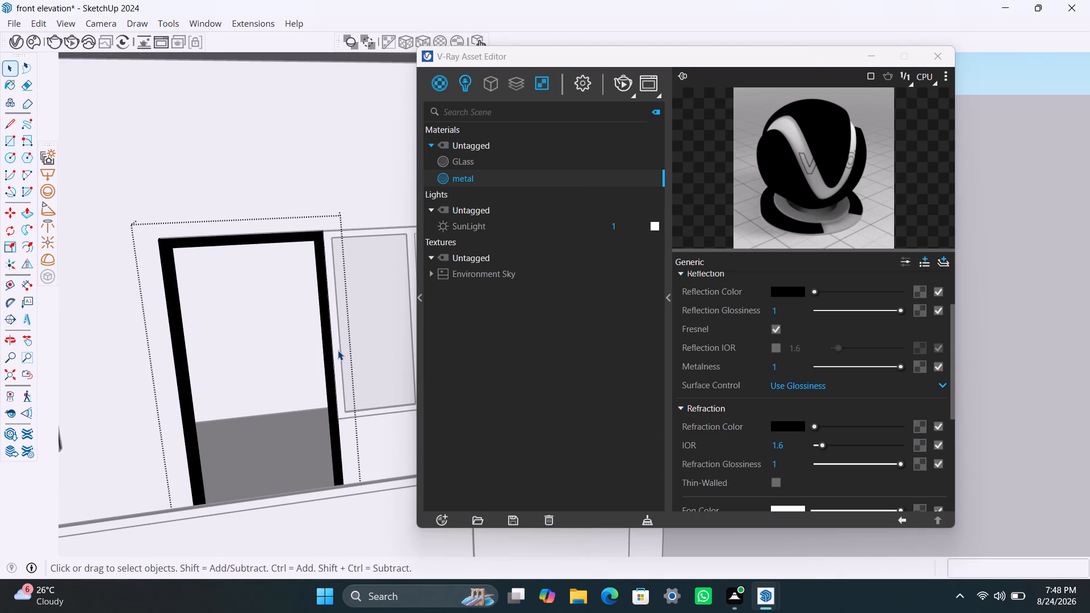
pyautogui.tripleClick(338, 350)
pyautogui.doubleClick(337, 350)
pyautogui.click(376, 194)
pyautogui.tripleClick(333, 236)
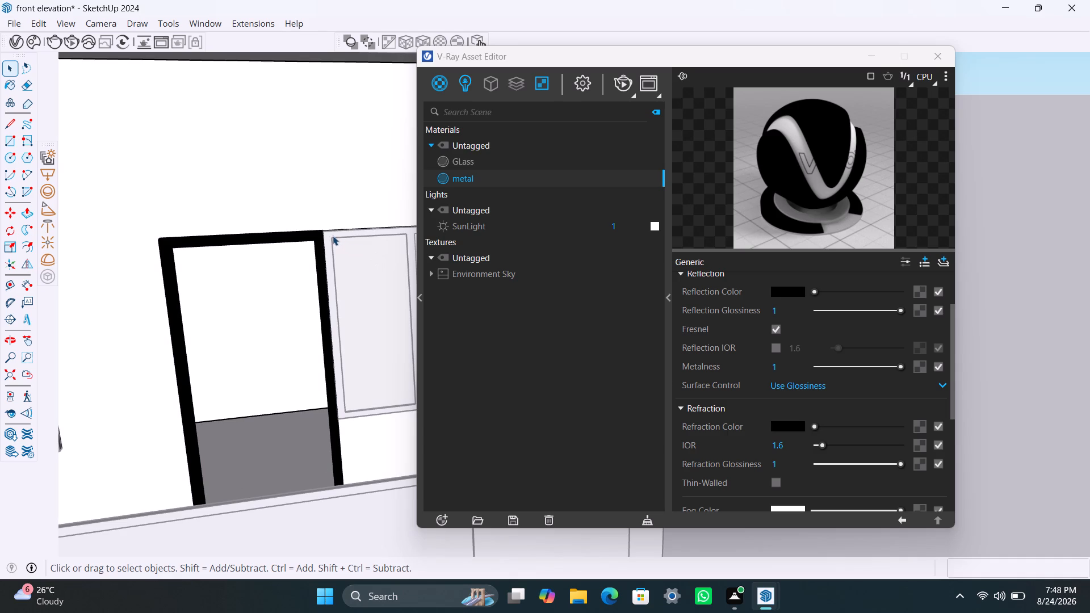
pyautogui.click(333, 236)
pyautogui.rightClick(492, 177)
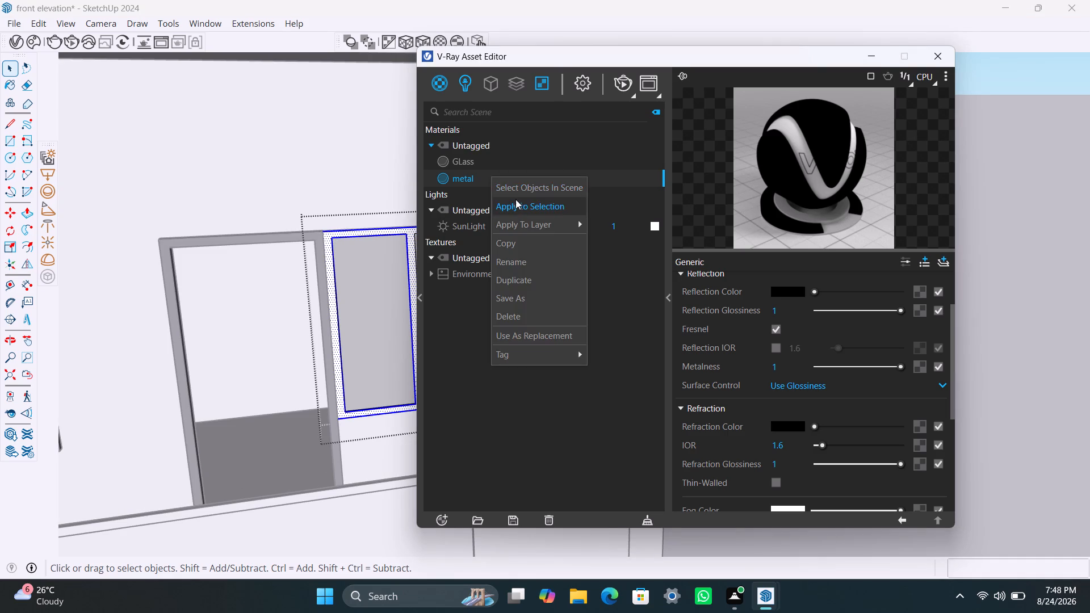
pyautogui.click(517, 203)
pyautogui.scroll(-19, 359, 381)
pyautogui.keyDown('shift'); pyautogui.moveTo(328, 400); pyautogui.dragTo(303, 386, button='middle'); pyautogui.keyUp('shift')
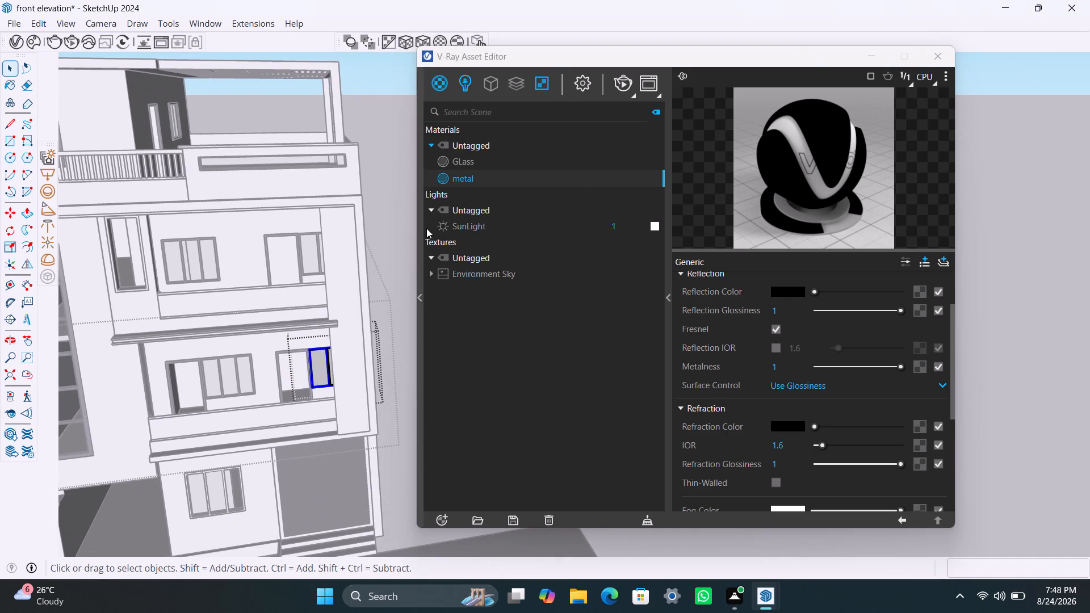
pyautogui.click(426, 228)
pyautogui.click(397, 283)
# Open the three-pane window group on the ground-floor front wall and apply the metal material to its entire frame.
pyautogui.scroll(-6, 346, 417)
pyautogui.moveTo(306, 429); pyautogui.dragTo(295, 328, button='middle')
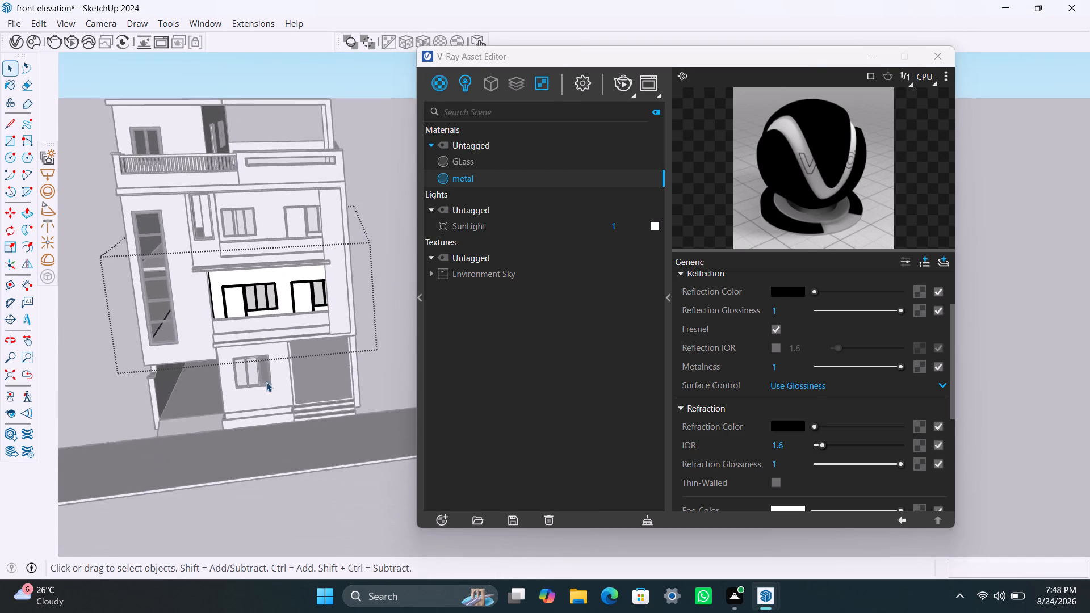
pyautogui.scroll(9, 260, 381)
pyautogui.tripleClick(224, 376)
pyautogui.click(224, 376)
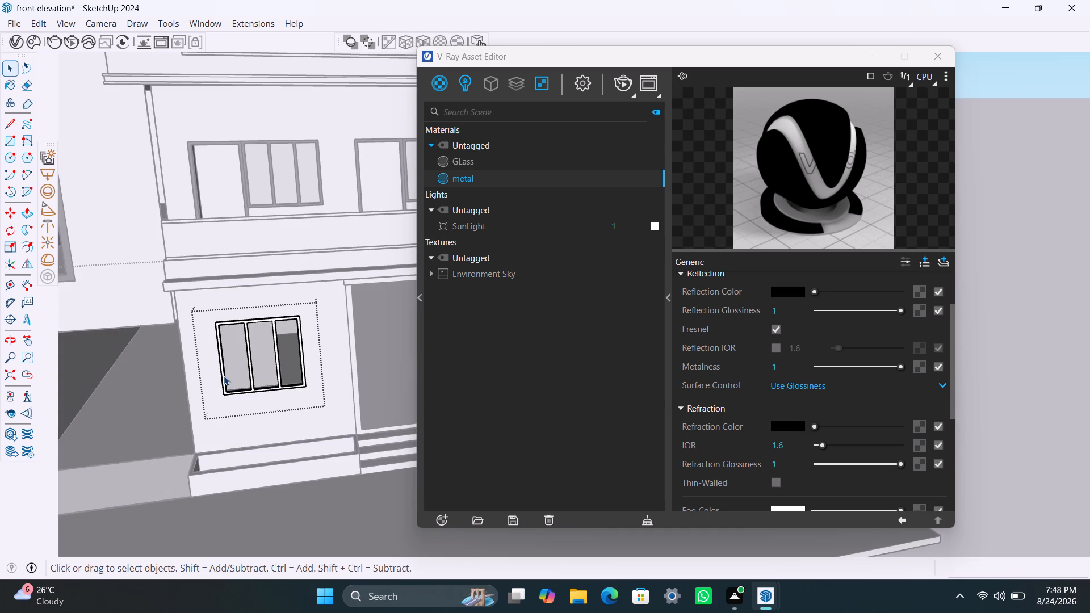
pyautogui.doubleClick(224, 376)
pyautogui.rightClick(479, 180)
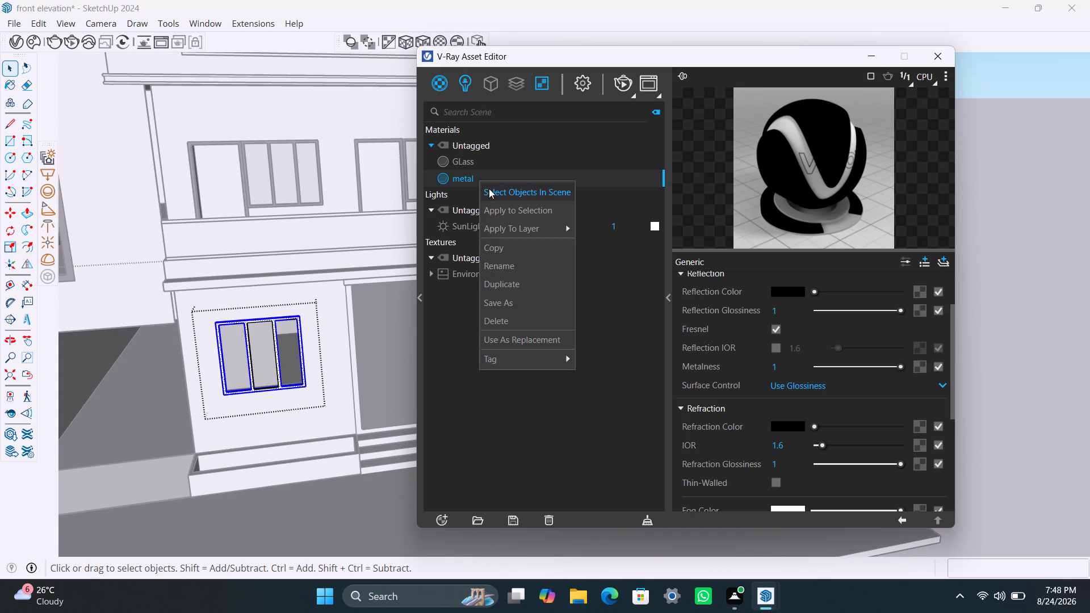
pyautogui.click(496, 209)
# Open the door group in the ground-floor side passage and apply the metal material to the door frame.
pyautogui.scroll(-5, 284, 434)
pyautogui.moveTo(200, 431); pyautogui.dragTo(467, 317, button='middle')
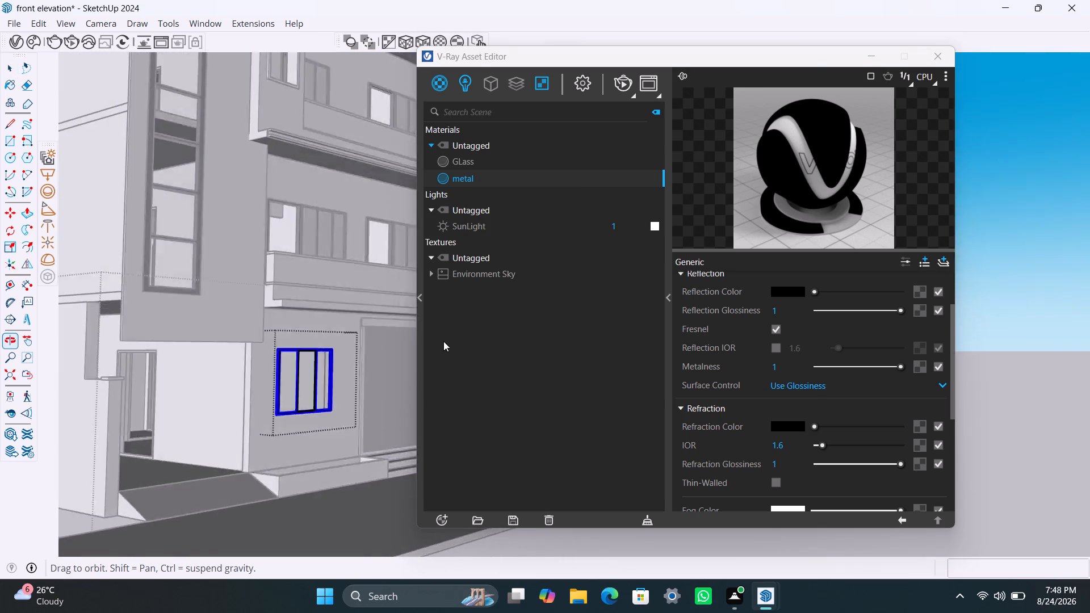
pyautogui.scroll(2, 178, 442)
pyautogui.moveTo(189, 442); pyautogui.dragTo(122, 456, button='middle')
pyautogui.scroll(5, 174, 410)
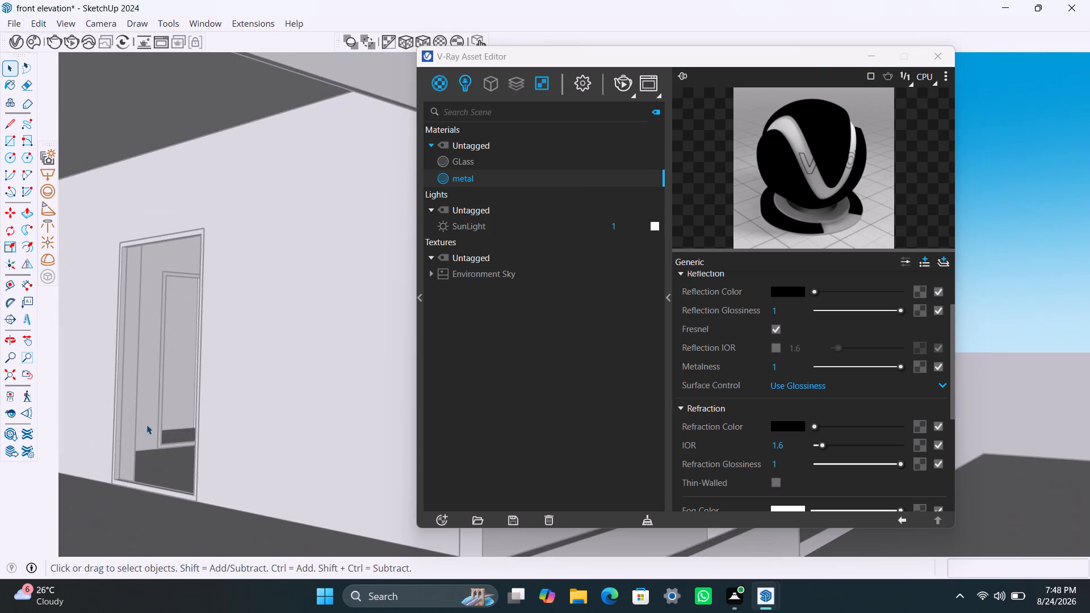
pyautogui.scroll(2, 119, 440)
pyautogui.tripleClick(215, 455)
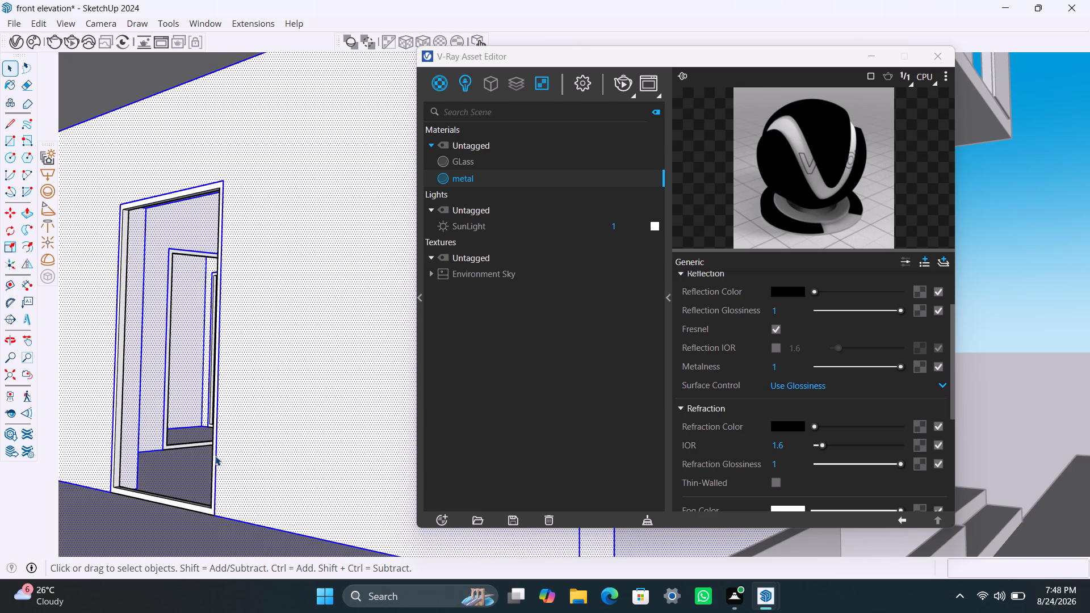
pyautogui.doubleClick(215, 456)
pyautogui.scroll(6, 215, 459)
pyautogui.click(215, 459)
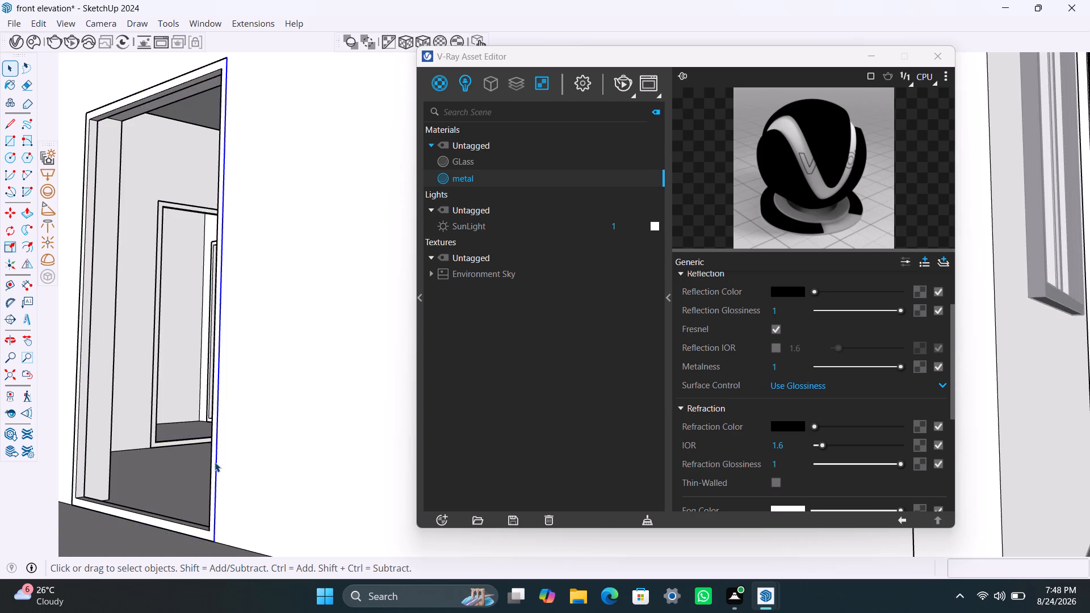
pyautogui.doubleClick(214, 464)
pyautogui.click(214, 464)
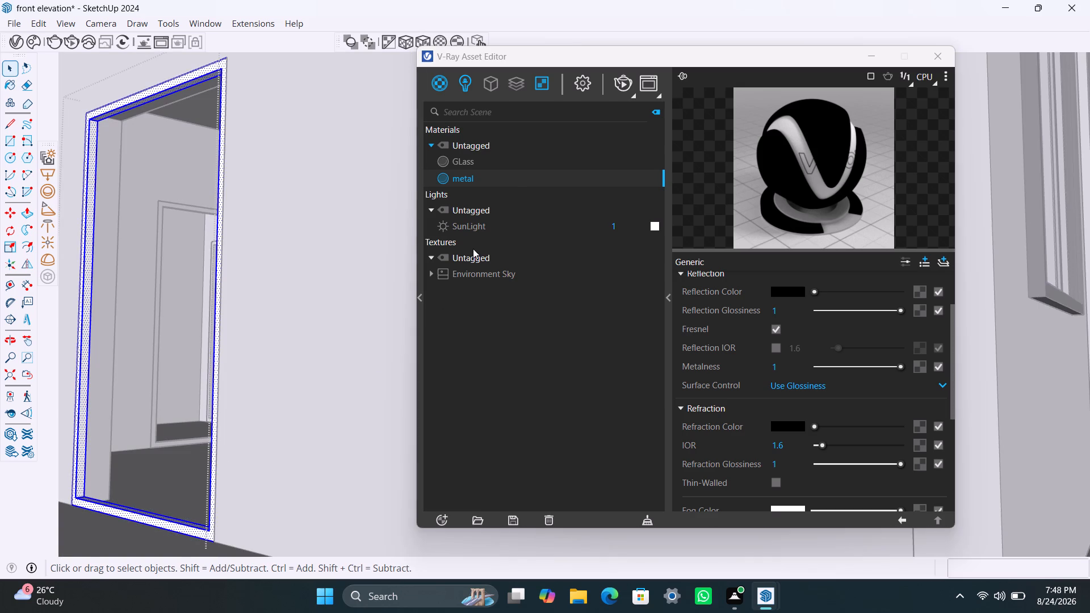
pyautogui.rightClick(515, 180)
pyautogui.click(536, 209)
# Exit the passage door group and save the model.
pyautogui.scroll(-10, 389, 367)
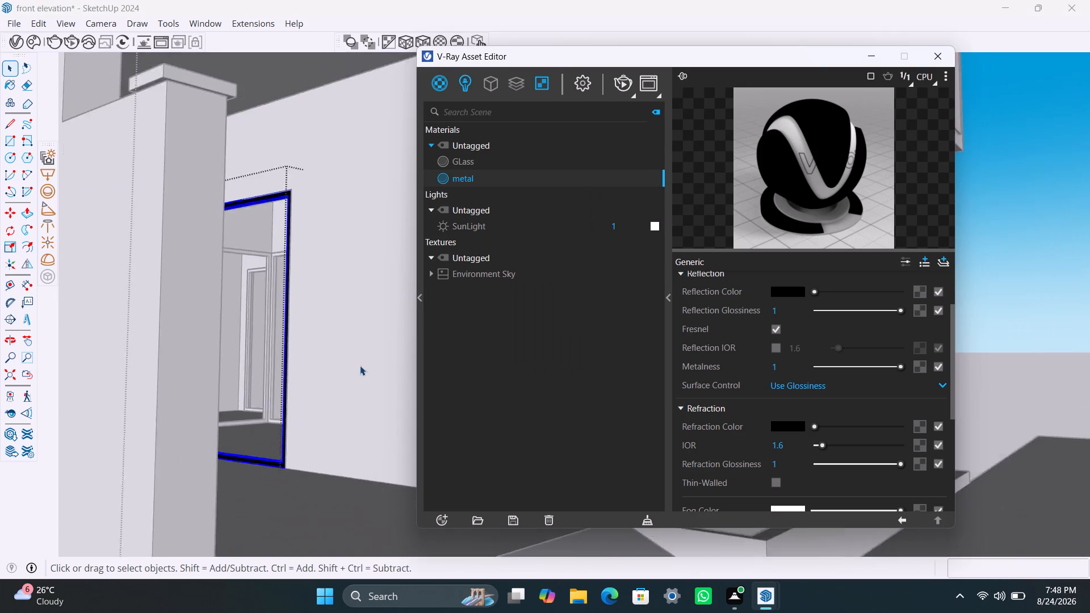
pyautogui.scroll(-16, 360, 366)
pyautogui.moveTo(351, 396); pyautogui.dragTo(98, 446, button='middle')
pyautogui.scroll(-5, 246, 412)
pyautogui.moveTo(246, 433); pyautogui.dragTo(180, 435, button='middle')
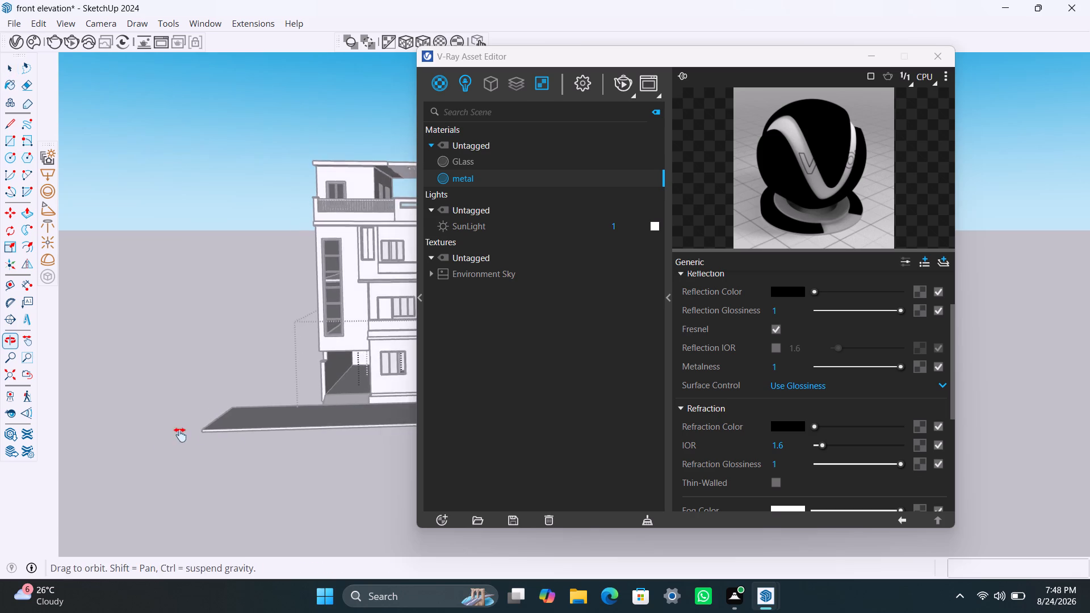
pyautogui.moveTo(180, 435); pyautogui.dragTo(154, 442, button='middle')
pyautogui.scroll(1, 285, 406)
pyautogui.hotkey('ctrl', 's')
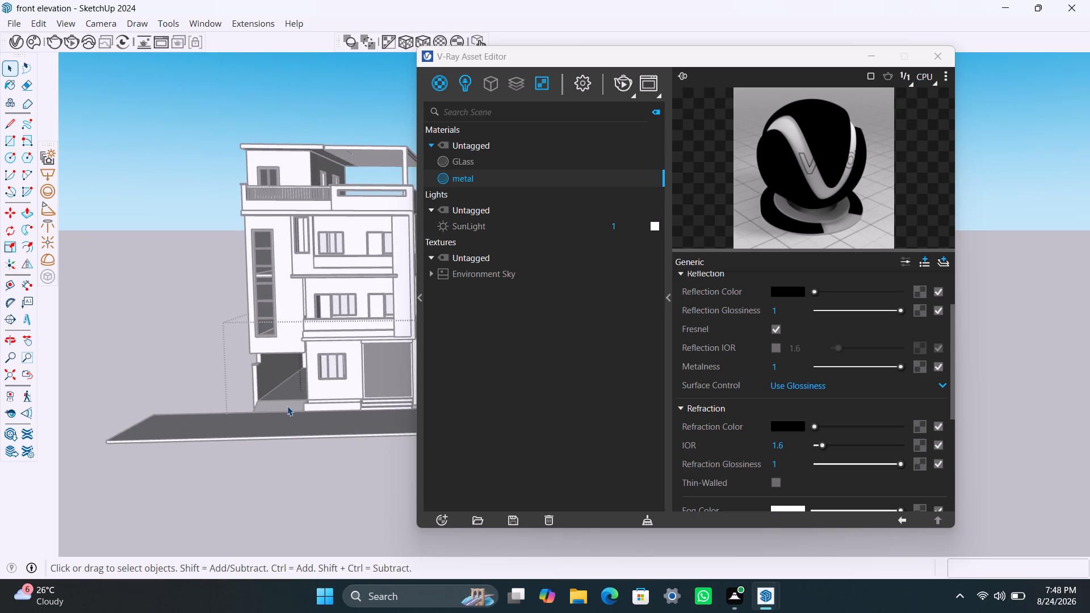
pyautogui.press('space')
pyautogui.click(130, 338)
pyautogui.tripleClick(149, 329)
pyautogui.tripleClick(149, 329)
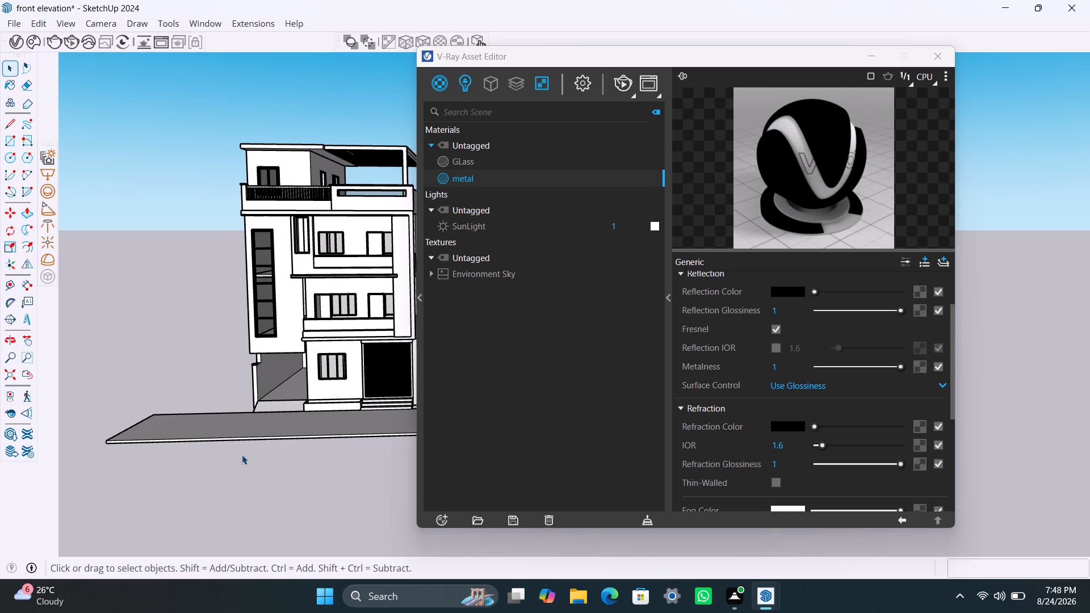
pyautogui.hotkey('ctrl', 's')
pyautogui.press('space')
# Examine the tall multi-pane window on the projecting front wall and the wall around it.
pyautogui.scroll(2, 282, 329)
pyautogui.scroll(-1, 283, 329)
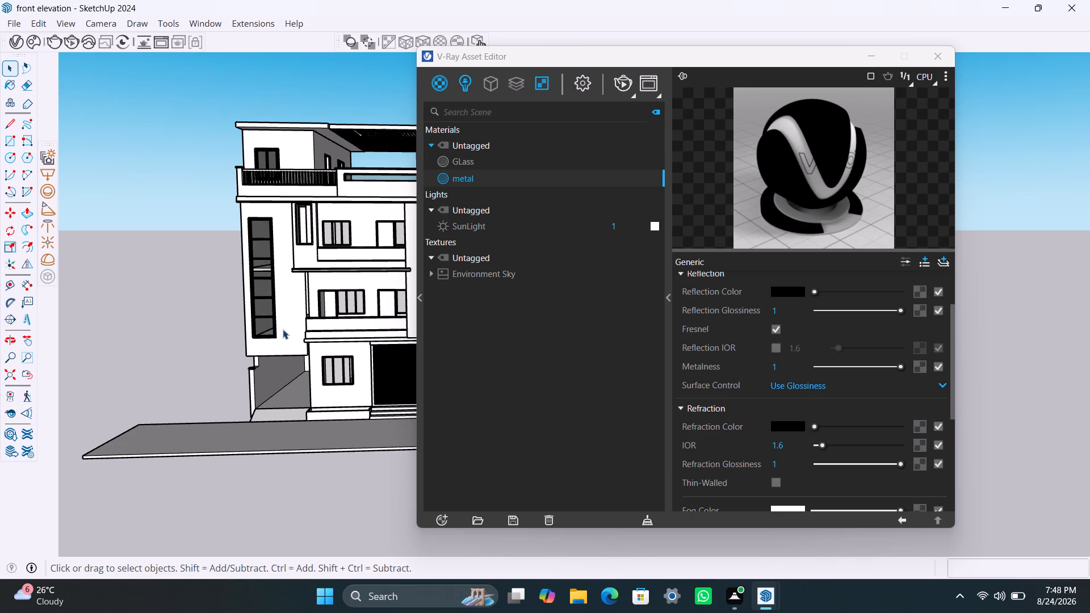
pyautogui.moveTo(283, 329); pyautogui.dragTo(408, 298, button='middle')
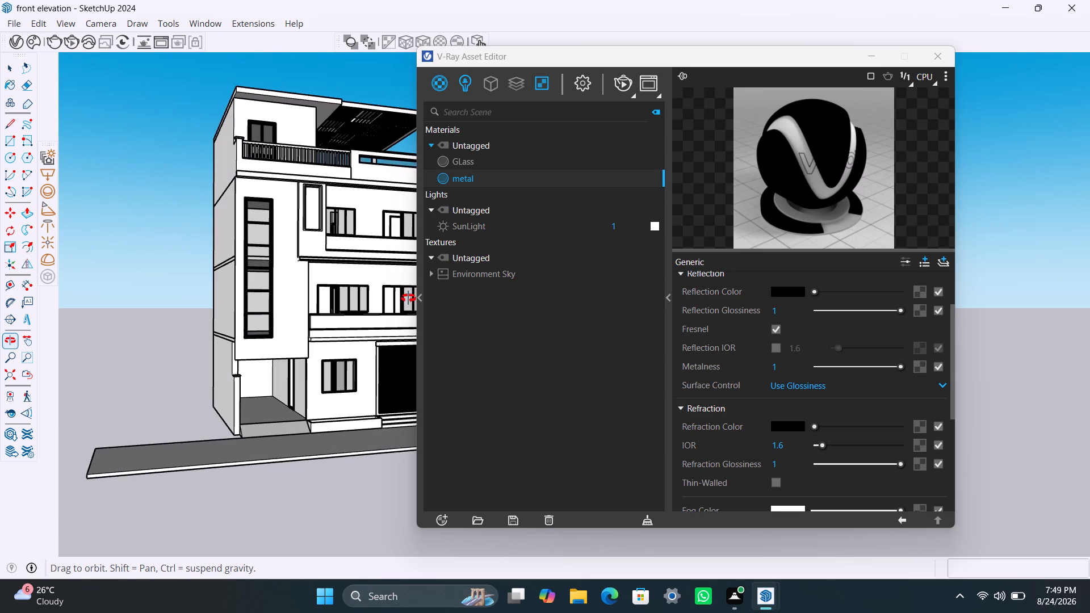
pyautogui.moveTo(408, 298); pyautogui.dragTo(405, 299, button='middle')
pyautogui.scroll(14, 245, 337)
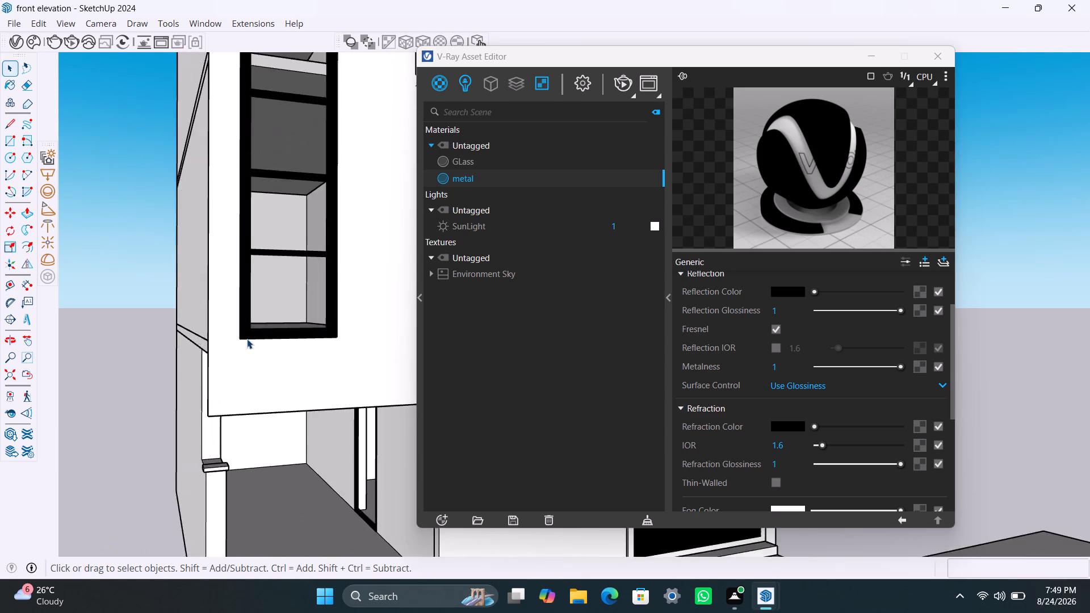
pyautogui.scroll(4, 247, 339)
pyautogui.moveTo(298, 342); pyautogui.dragTo(225, 365, button='middle')
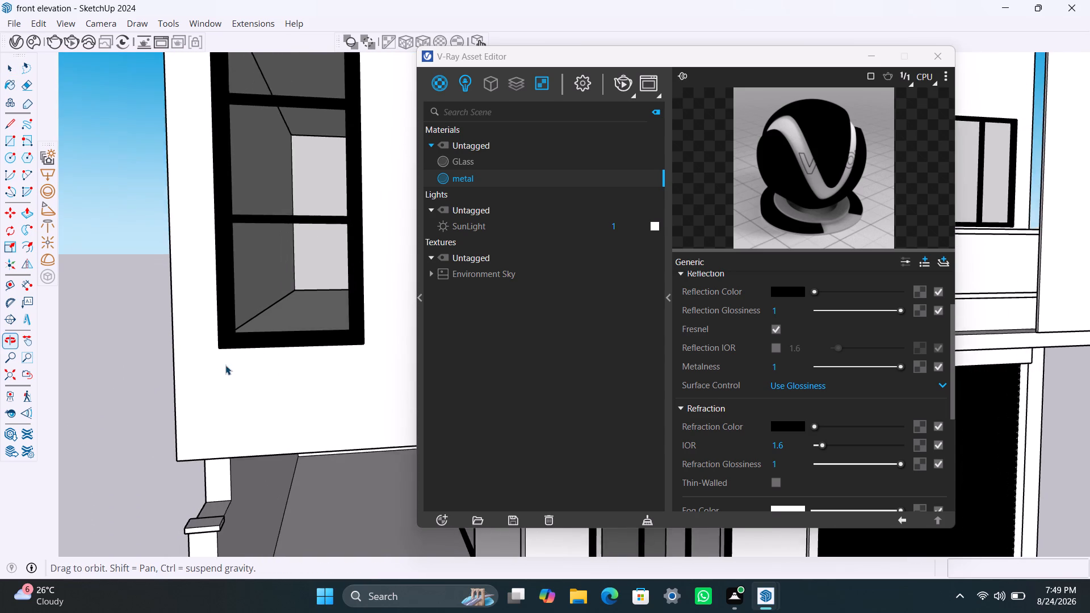
pyautogui.scroll(-6, 248, 350)
pyautogui.moveTo(236, 352); pyautogui.dragTo(237, 404, button='middle')
pyautogui.scroll(-3, 256, 362)
pyautogui.moveTo(263, 364); pyautogui.dragTo(258, 407, button='middle')
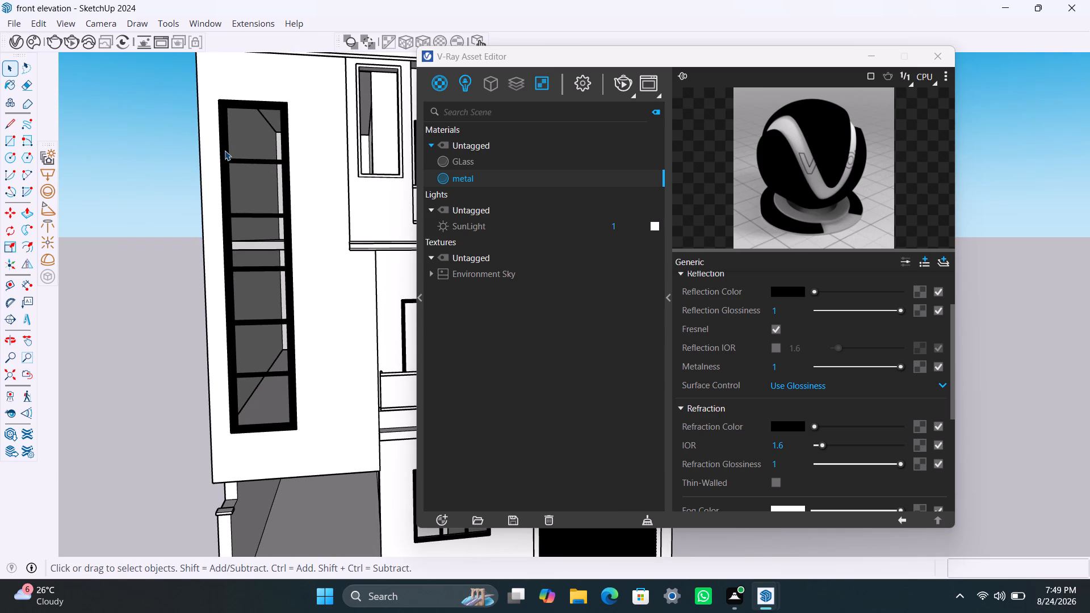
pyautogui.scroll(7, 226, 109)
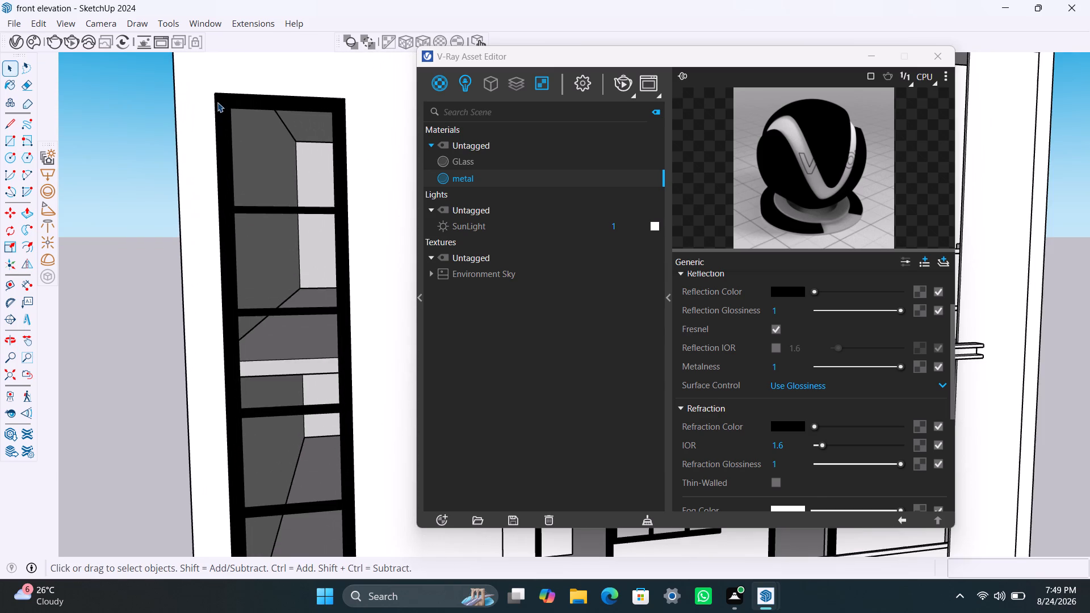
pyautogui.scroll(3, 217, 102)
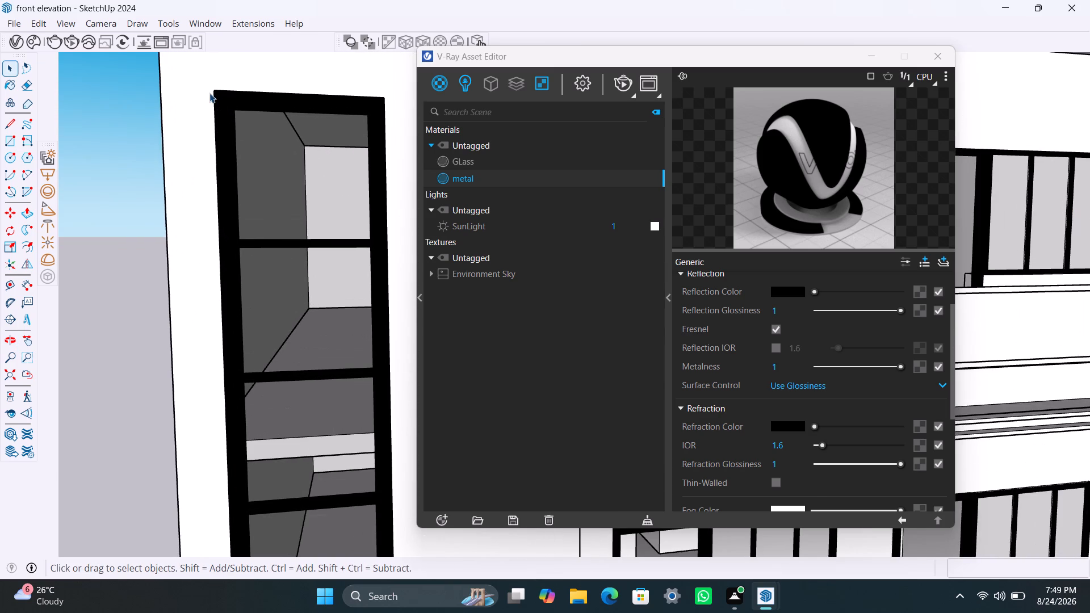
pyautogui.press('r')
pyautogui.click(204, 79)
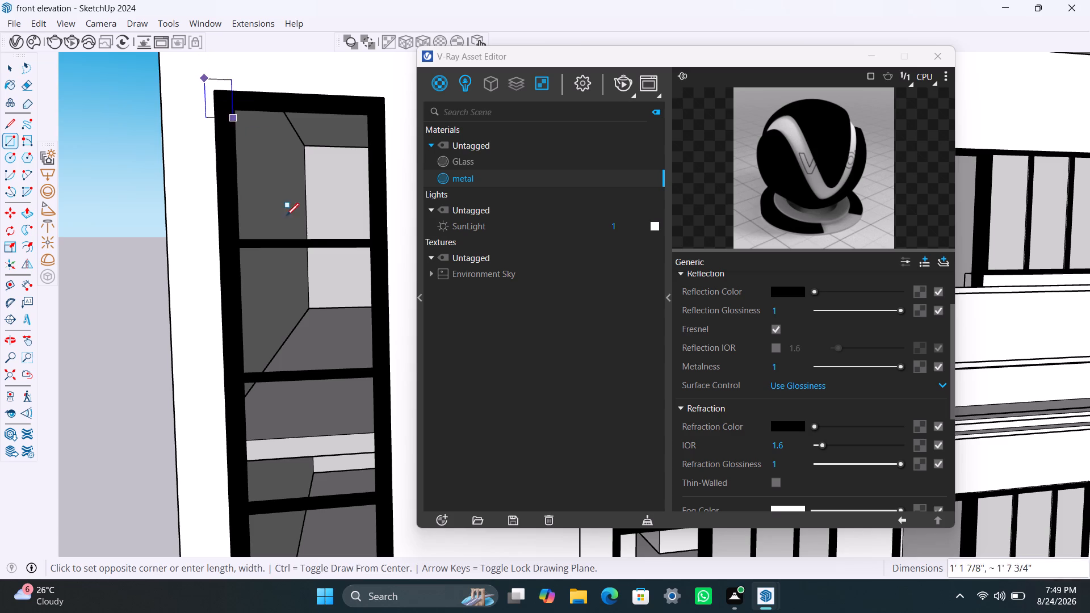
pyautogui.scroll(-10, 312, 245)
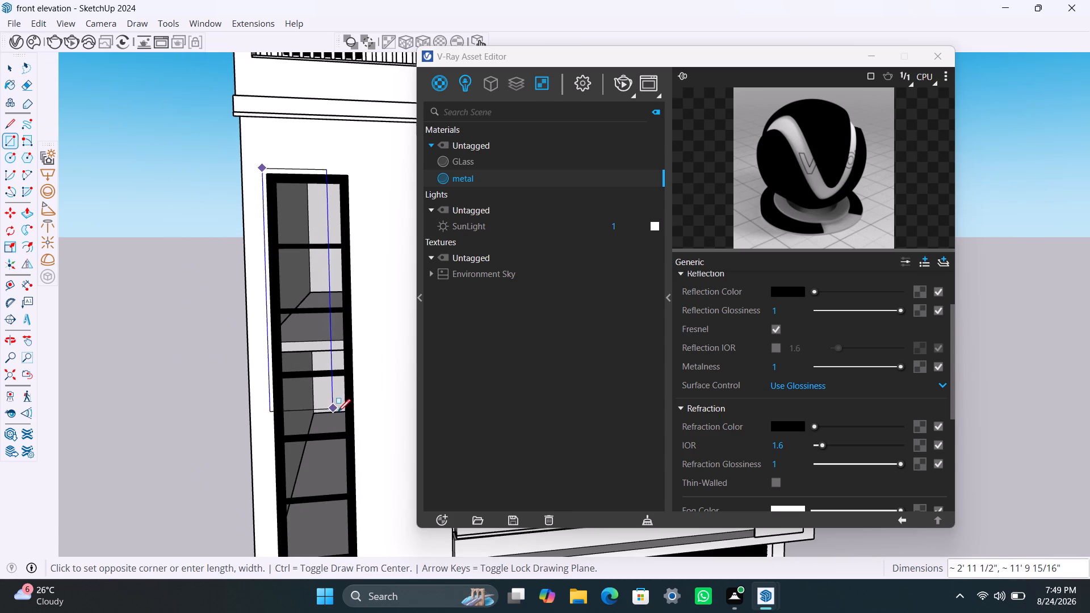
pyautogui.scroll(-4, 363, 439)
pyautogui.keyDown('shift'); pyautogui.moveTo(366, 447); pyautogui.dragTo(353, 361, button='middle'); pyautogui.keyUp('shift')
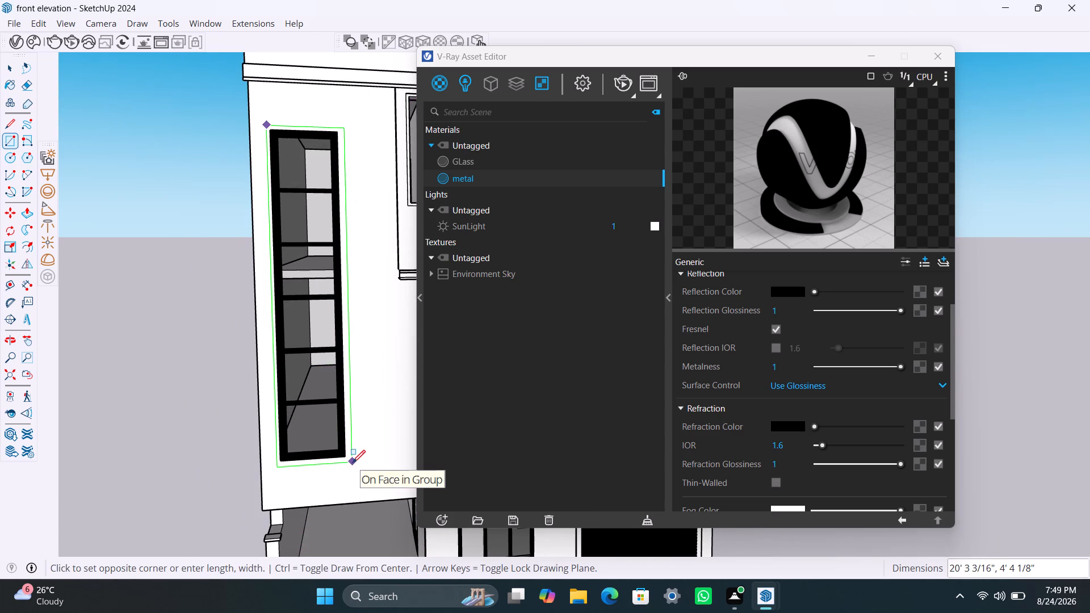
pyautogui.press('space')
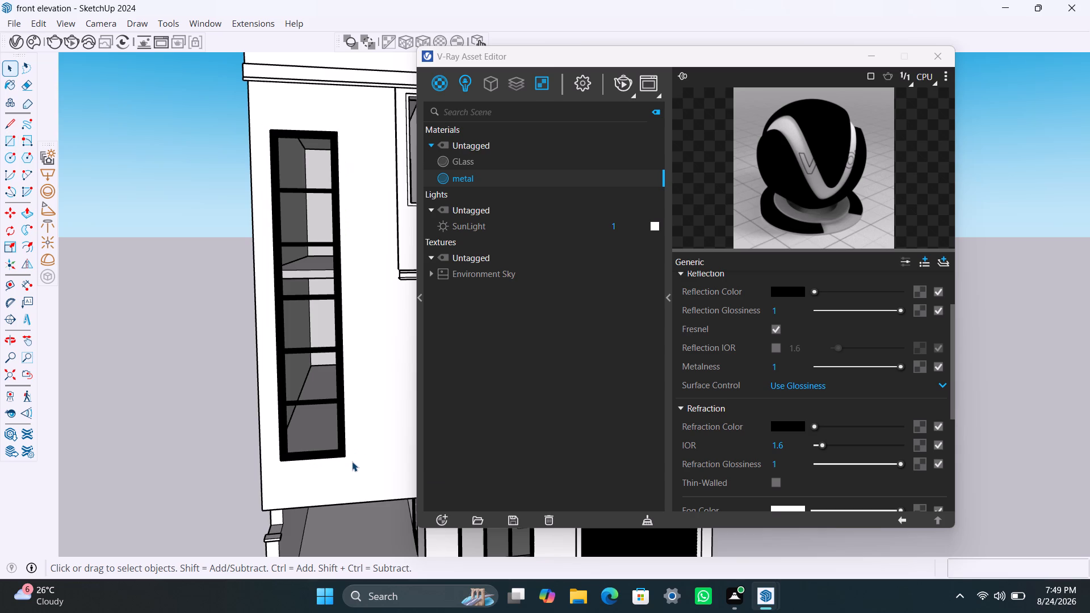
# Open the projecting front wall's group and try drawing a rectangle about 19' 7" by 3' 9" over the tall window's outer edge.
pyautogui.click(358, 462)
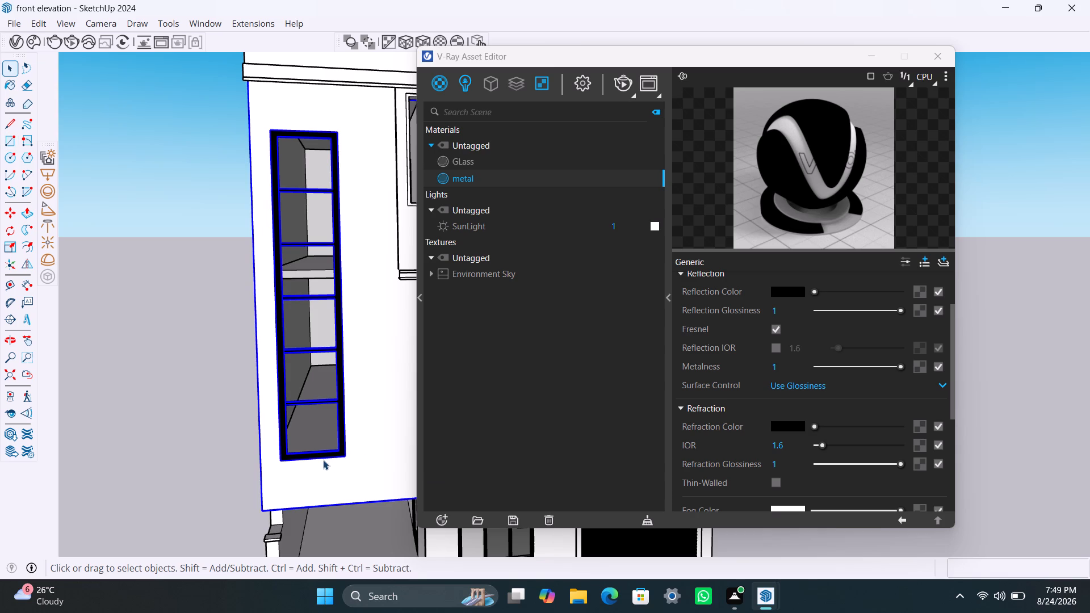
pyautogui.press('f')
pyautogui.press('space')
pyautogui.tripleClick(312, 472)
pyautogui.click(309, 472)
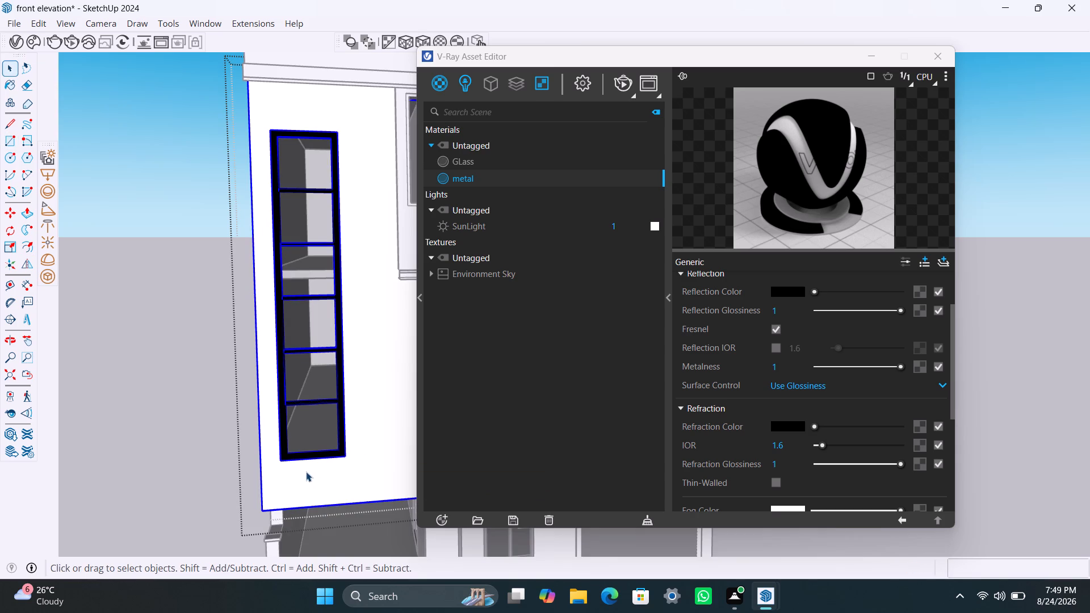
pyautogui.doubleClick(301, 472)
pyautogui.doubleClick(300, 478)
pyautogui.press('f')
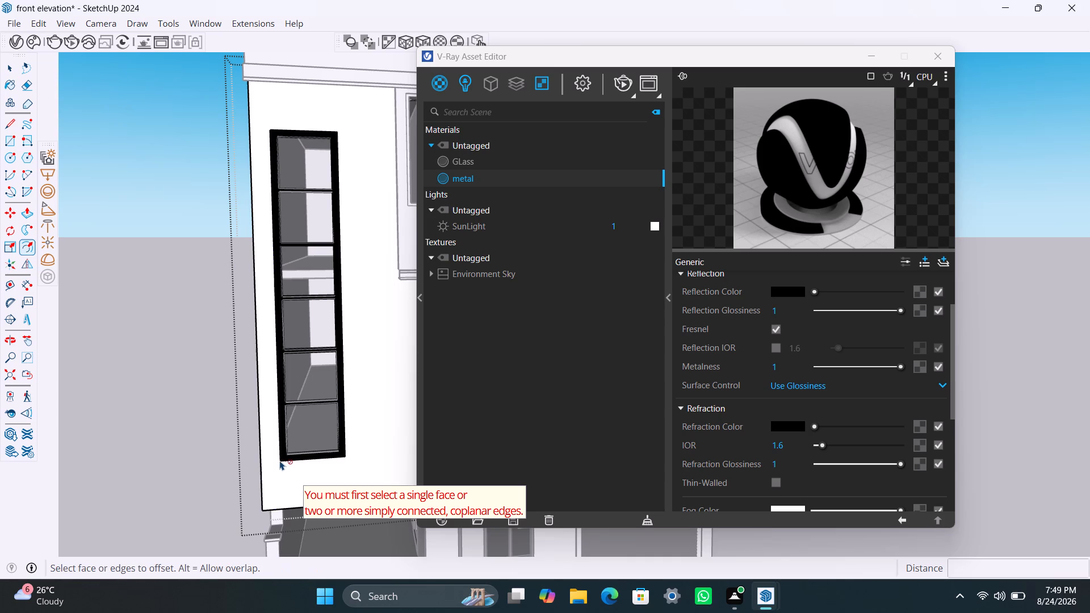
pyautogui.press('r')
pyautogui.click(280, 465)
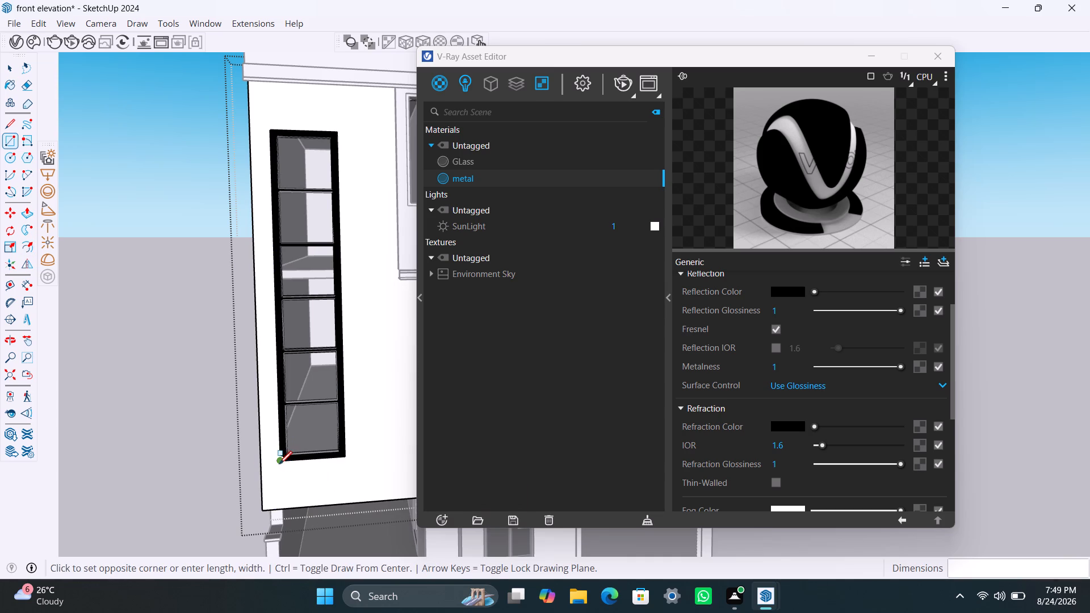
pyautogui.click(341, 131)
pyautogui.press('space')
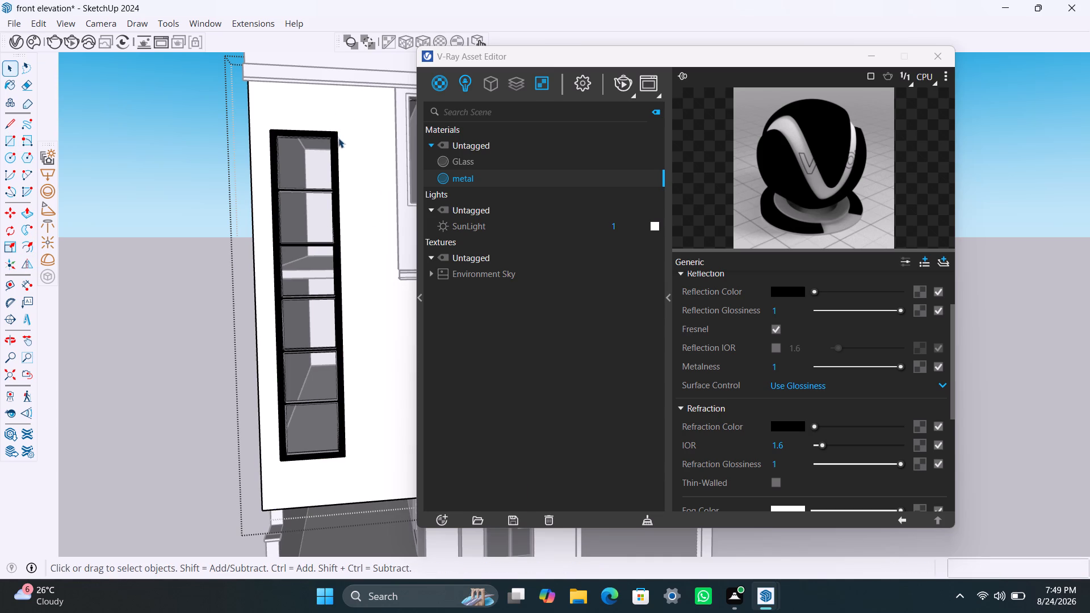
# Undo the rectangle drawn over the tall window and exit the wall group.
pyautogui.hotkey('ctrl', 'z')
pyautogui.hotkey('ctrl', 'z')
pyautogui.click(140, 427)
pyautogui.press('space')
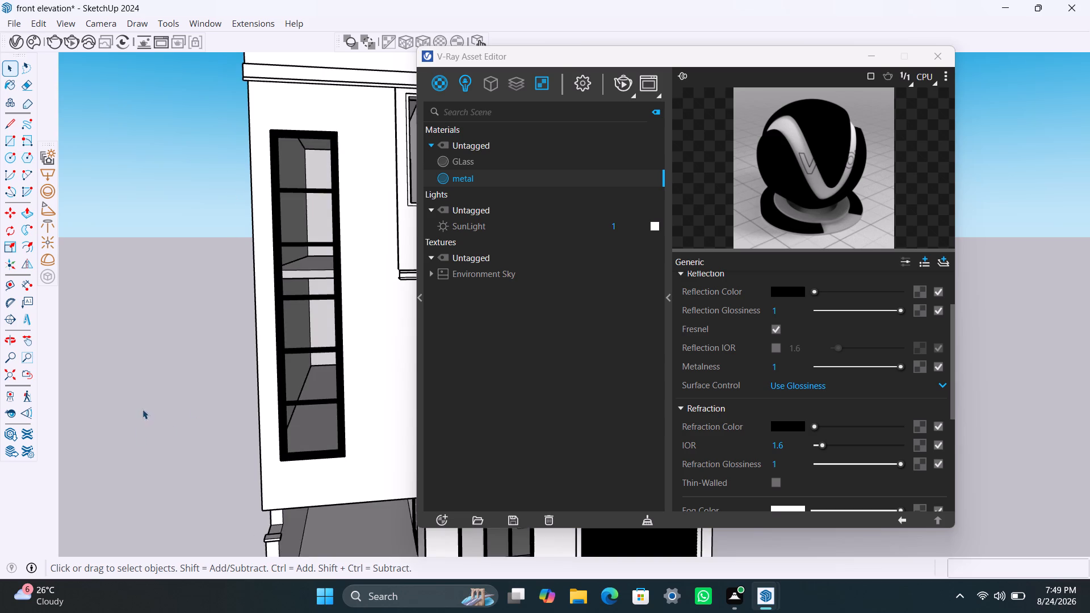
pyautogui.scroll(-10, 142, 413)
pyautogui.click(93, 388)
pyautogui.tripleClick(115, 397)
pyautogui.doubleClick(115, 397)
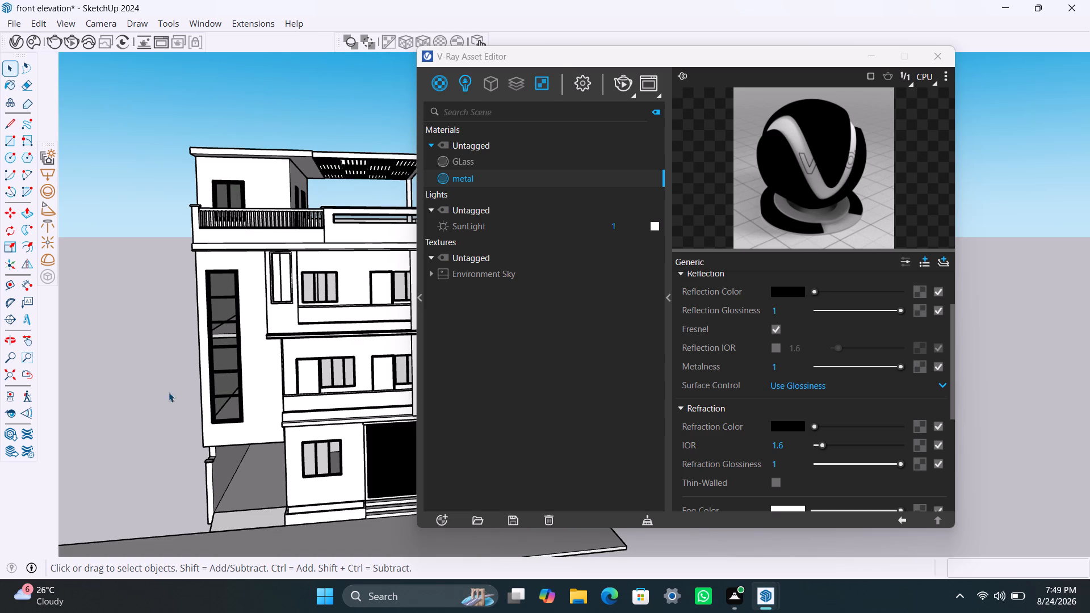
# Examine the upper end of the tall window's frame and how it sits in the wall.
pyautogui.scroll(-1, 214, 396)
pyautogui.moveTo(233, 417); pyautogui.dragTo(194, 414, button='middle')
pyautogui.scroll(3, 201, 386)
pyautogui.moveTo(220, 362); pyautogui.dragTo(330, 365, button='middle')
pyautogui.scroll(4, 243, 334)
pyautogui.moveTo(240, 321); pyautogui.dragTo(259, 362, button='middle')
pyautogui.scroll(3, 229, 288)
pyautogui.moveTo(223, 279); pyautogui.dragTo(229, 287, button='middle')
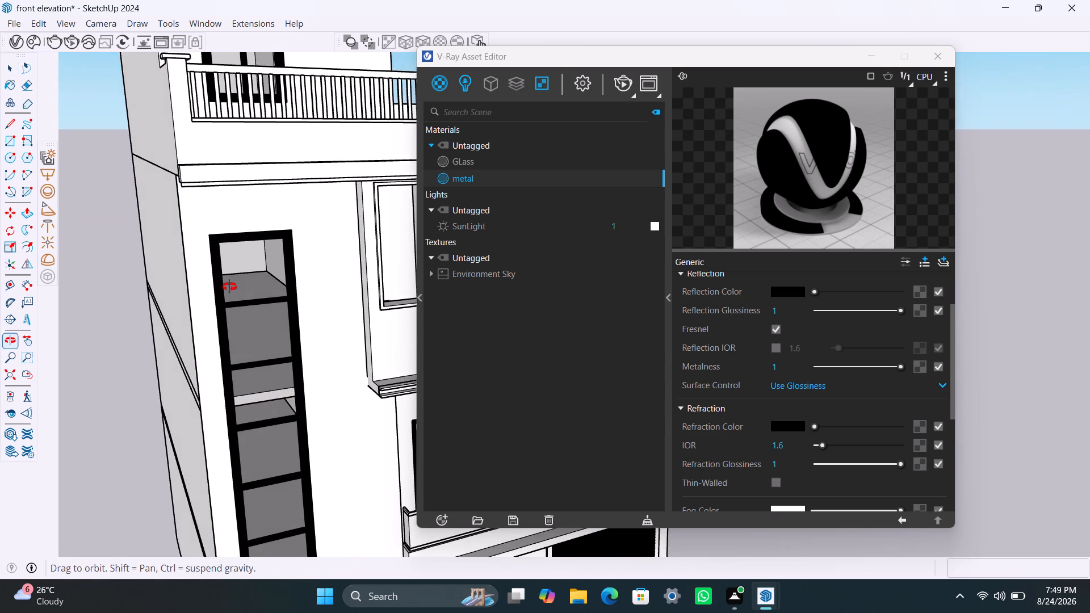
pyautogui.moveTo(229, 287); pyautogui.dragTo(275, 295, button='middle')
pyautogui.scroll(7, 229, 267)
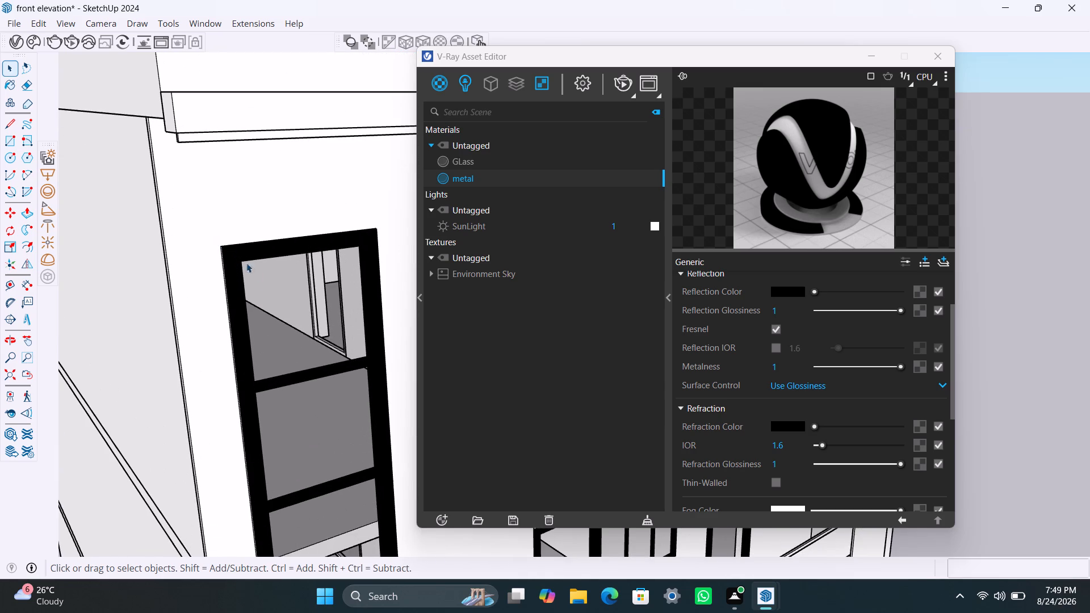
# Review the metal window and door frames across all floors of the front elevation.
pyautogui.scroll(-8, 250, 282)
pyautogui.scroll(-13, 228, 292)
pyautogui.moveTo(262, 331); pyautogui.dragTo(194, 306, button='middle')
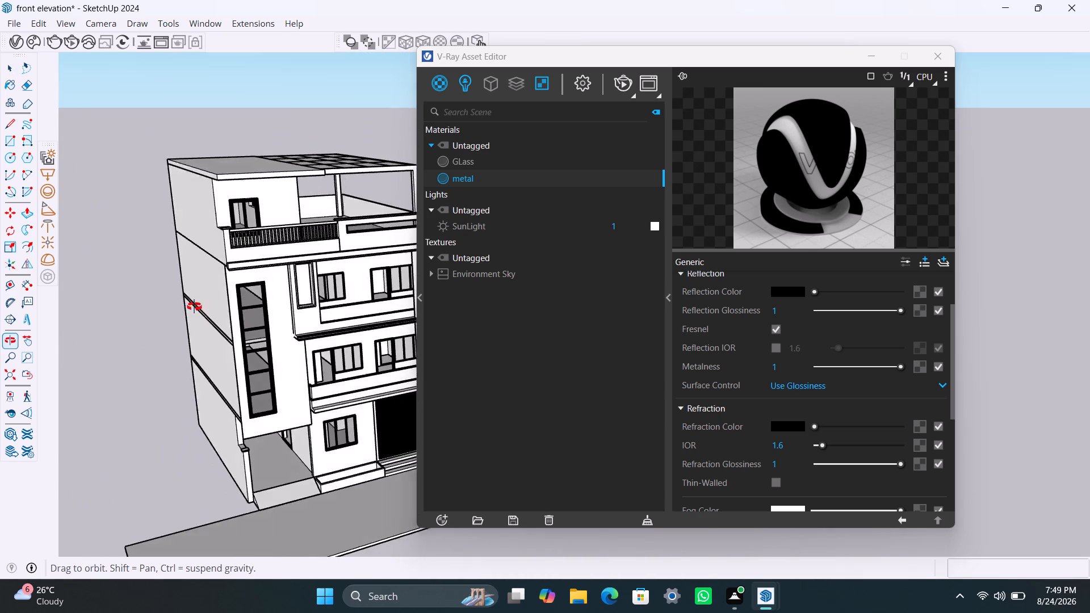
pyautogui.moveTo(194, 306); pyautogui.dragTo(176, 297, button='middle')
pyautogui.scroll(-5, 243, 366)
pyautogui.moveTo(242, 413); pyautogui.dragTo(163, 388, button='middle')
pyautogui.scroll(-2, 251, 407)
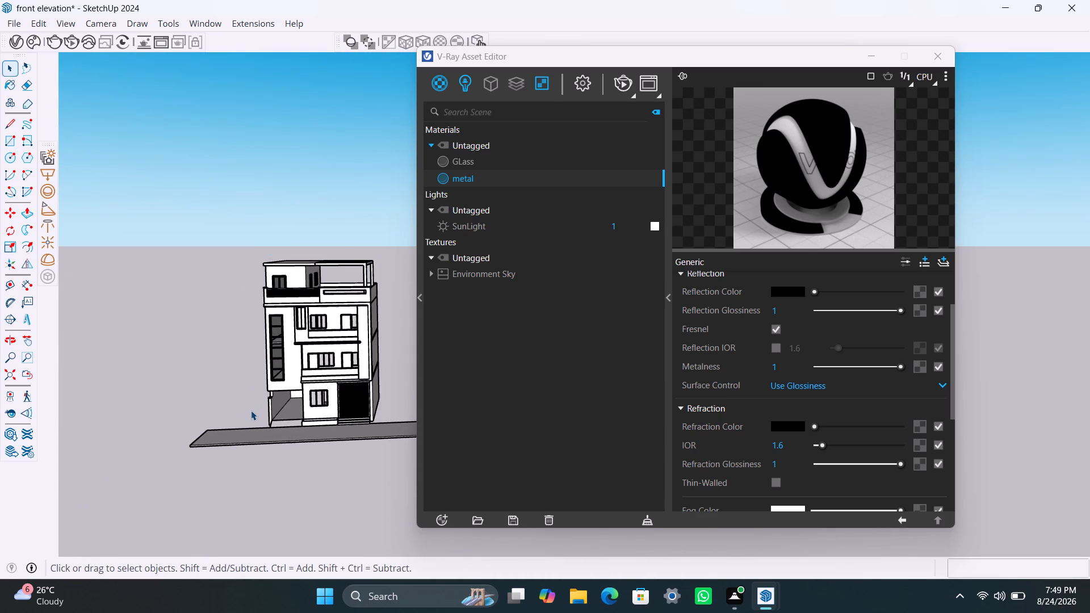
pyautogui.click(280, 446)
pyautogui.scroll(-2, 319, 477)
pyautogui.moveTo(312, 477); pyautogui.dragTo(240, 453, button='middle')
pyautogui.scroll(9, 321, 404)
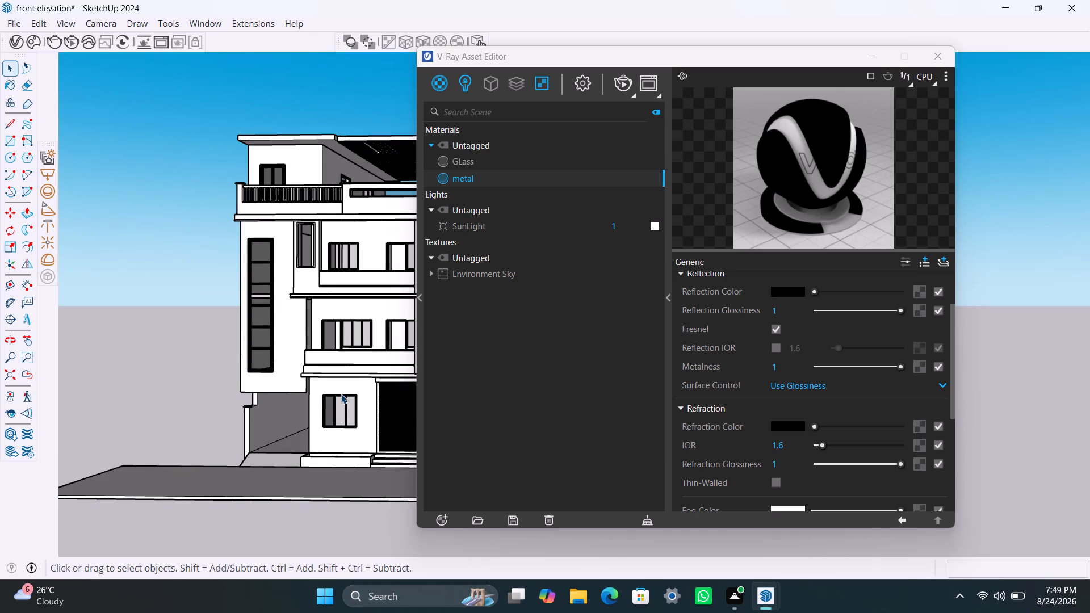
pyautogui.keyDown('shift'); pyautogui.moveTo(341, 394); pyautogui.dragTo(278, 397, button='middle'); pyautogui.keyUp('shift')
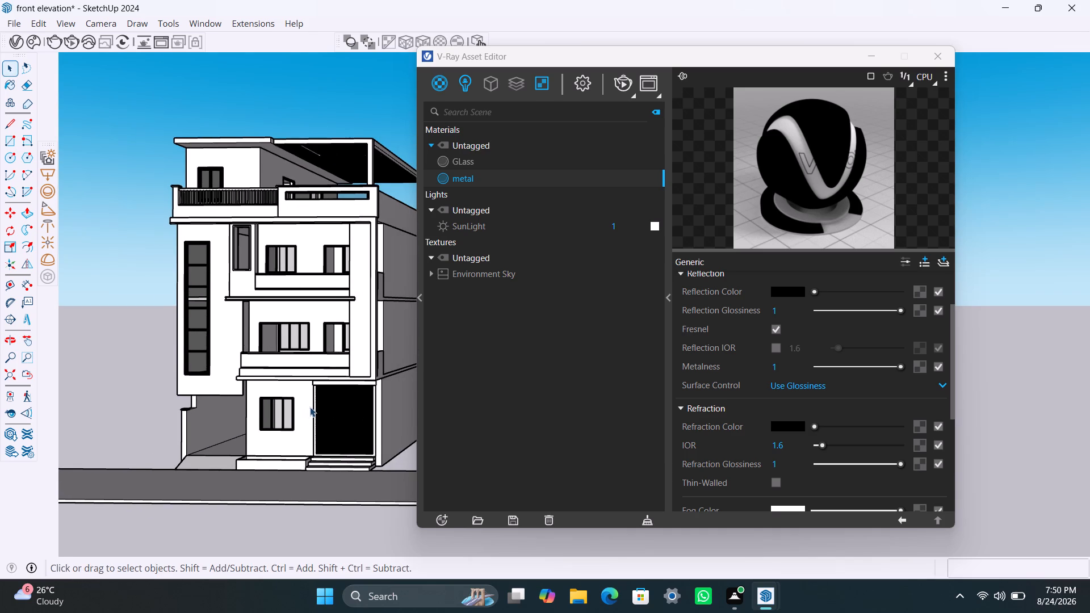
pyautogui.scroll(1, 310, 407)
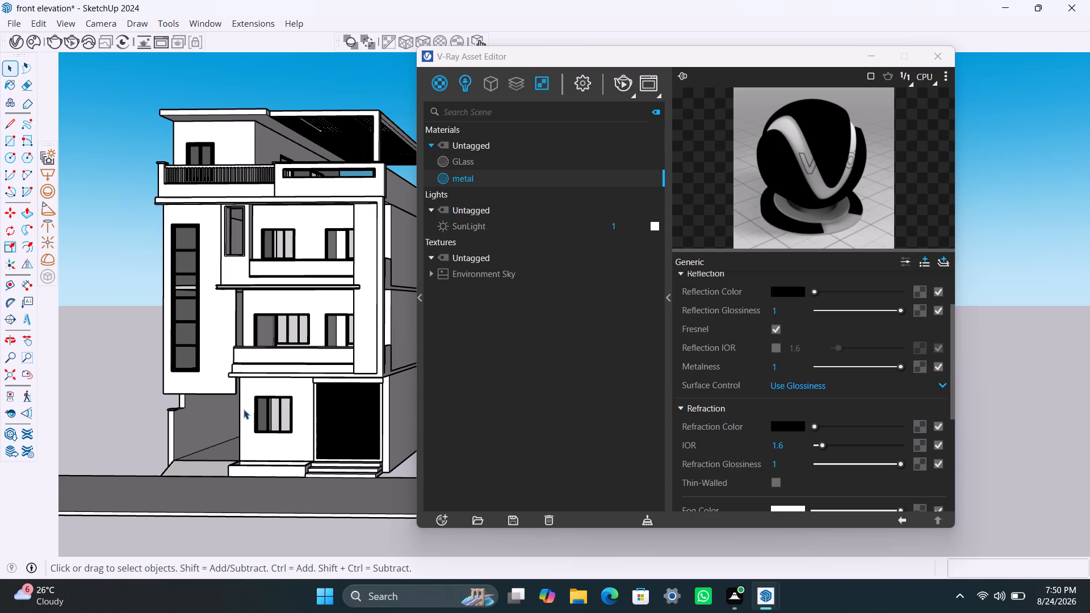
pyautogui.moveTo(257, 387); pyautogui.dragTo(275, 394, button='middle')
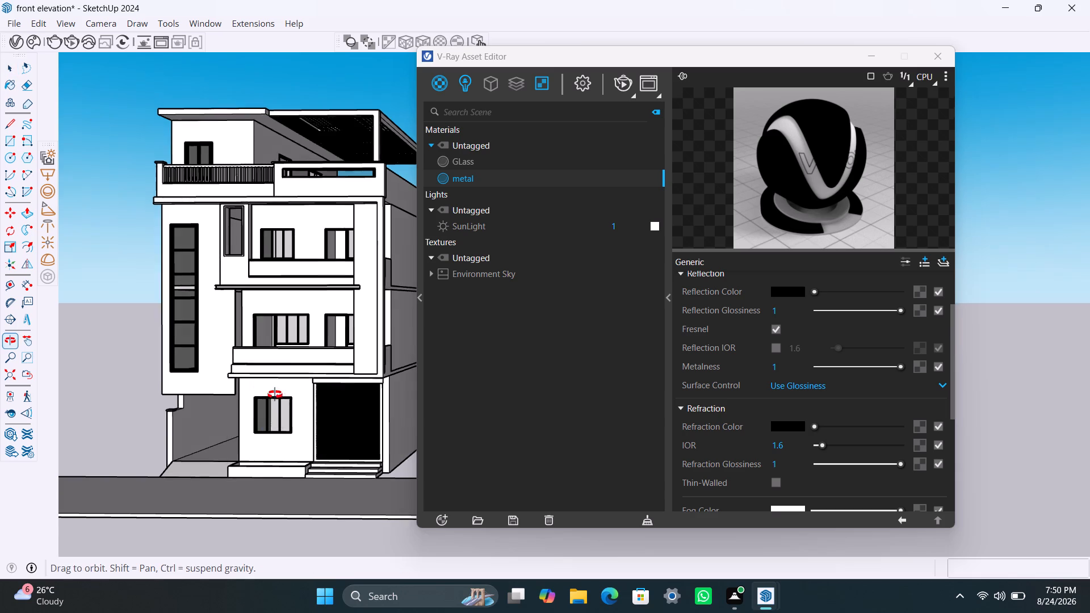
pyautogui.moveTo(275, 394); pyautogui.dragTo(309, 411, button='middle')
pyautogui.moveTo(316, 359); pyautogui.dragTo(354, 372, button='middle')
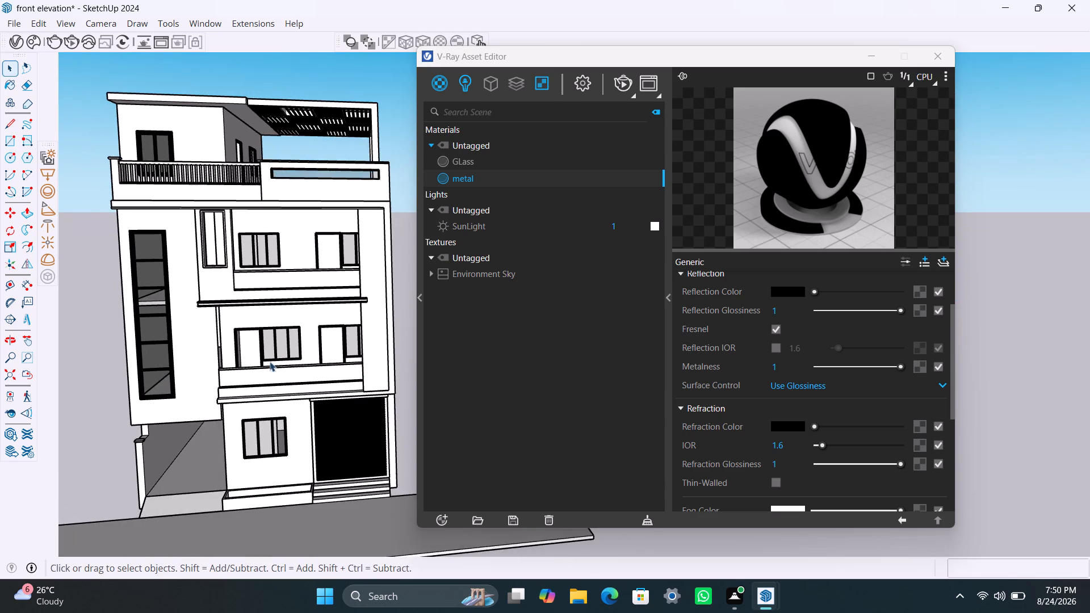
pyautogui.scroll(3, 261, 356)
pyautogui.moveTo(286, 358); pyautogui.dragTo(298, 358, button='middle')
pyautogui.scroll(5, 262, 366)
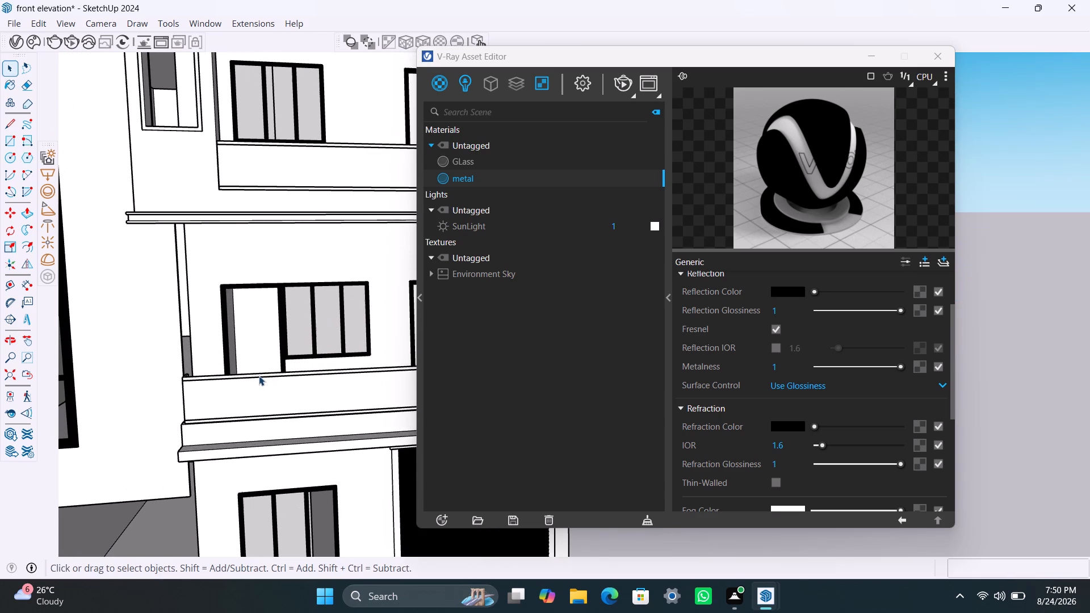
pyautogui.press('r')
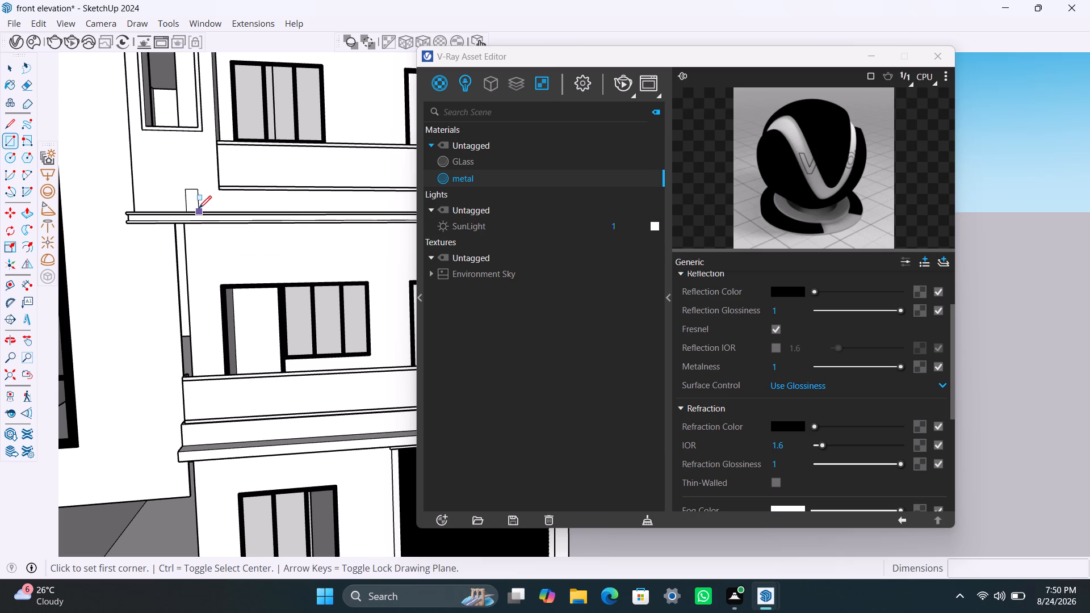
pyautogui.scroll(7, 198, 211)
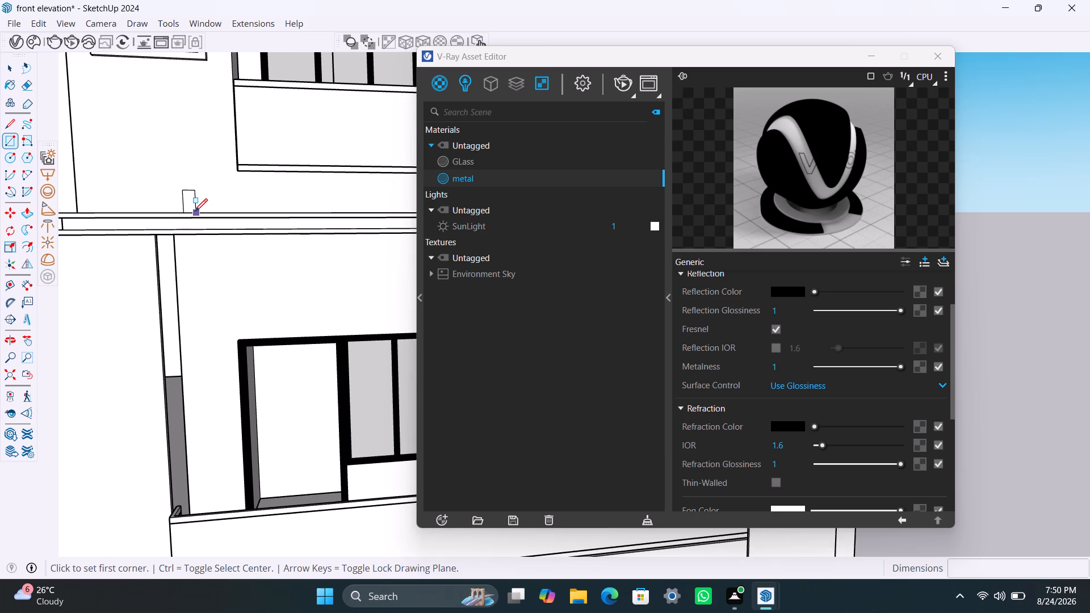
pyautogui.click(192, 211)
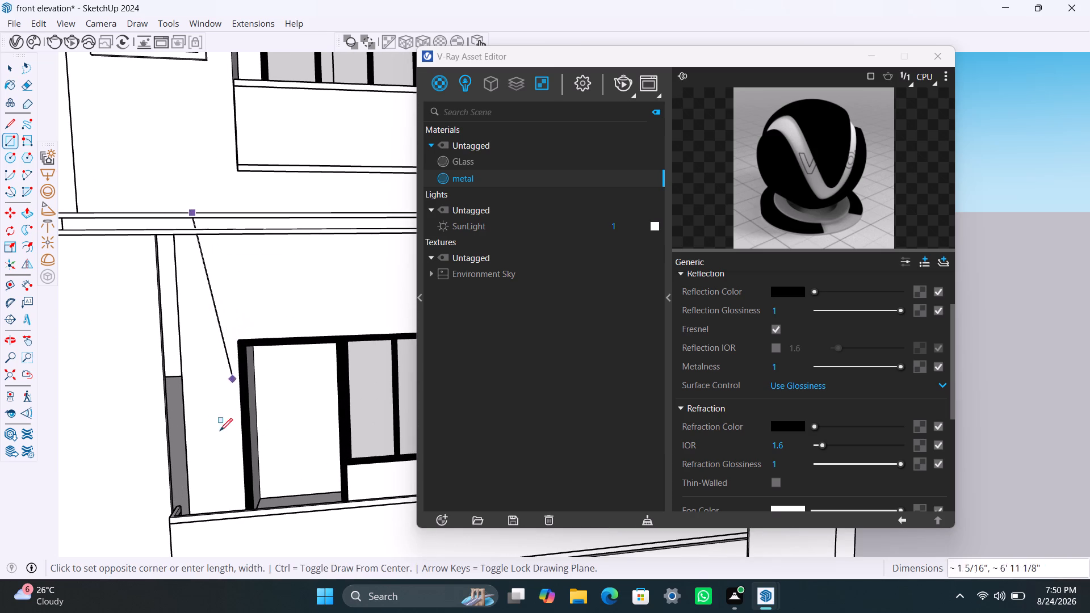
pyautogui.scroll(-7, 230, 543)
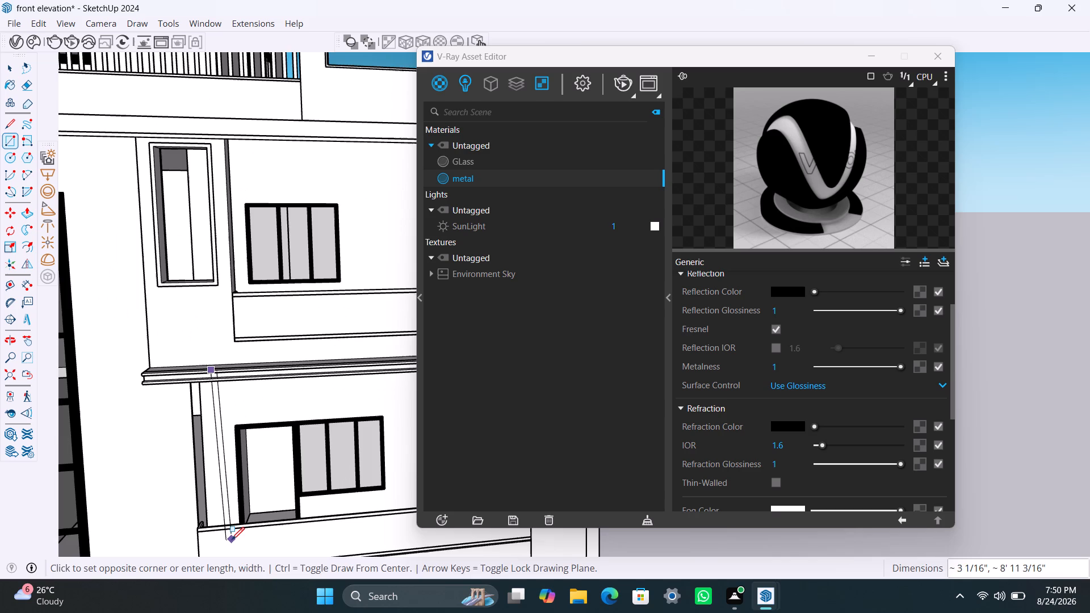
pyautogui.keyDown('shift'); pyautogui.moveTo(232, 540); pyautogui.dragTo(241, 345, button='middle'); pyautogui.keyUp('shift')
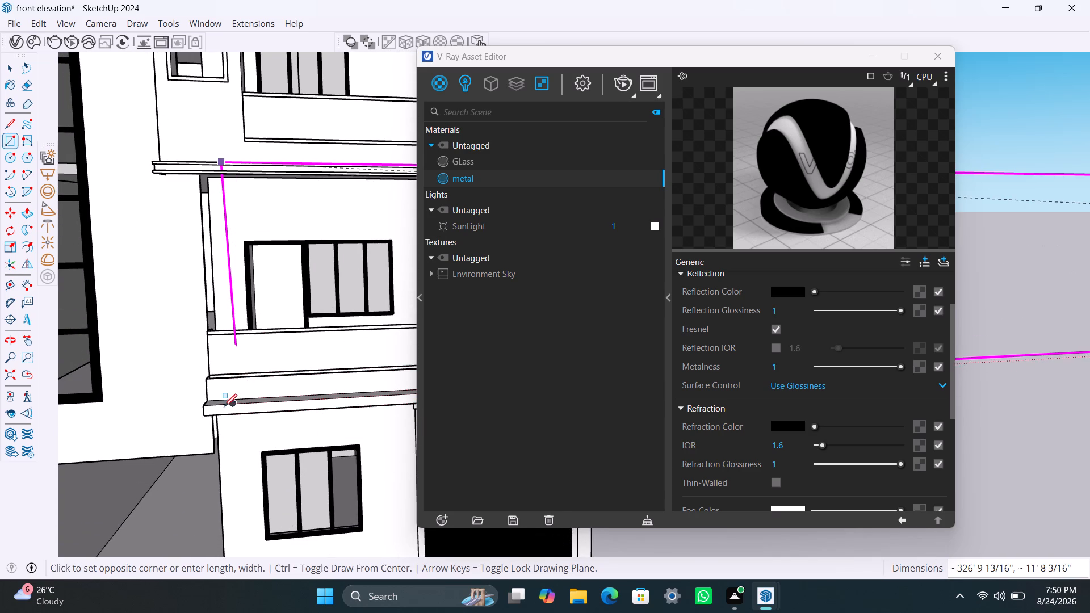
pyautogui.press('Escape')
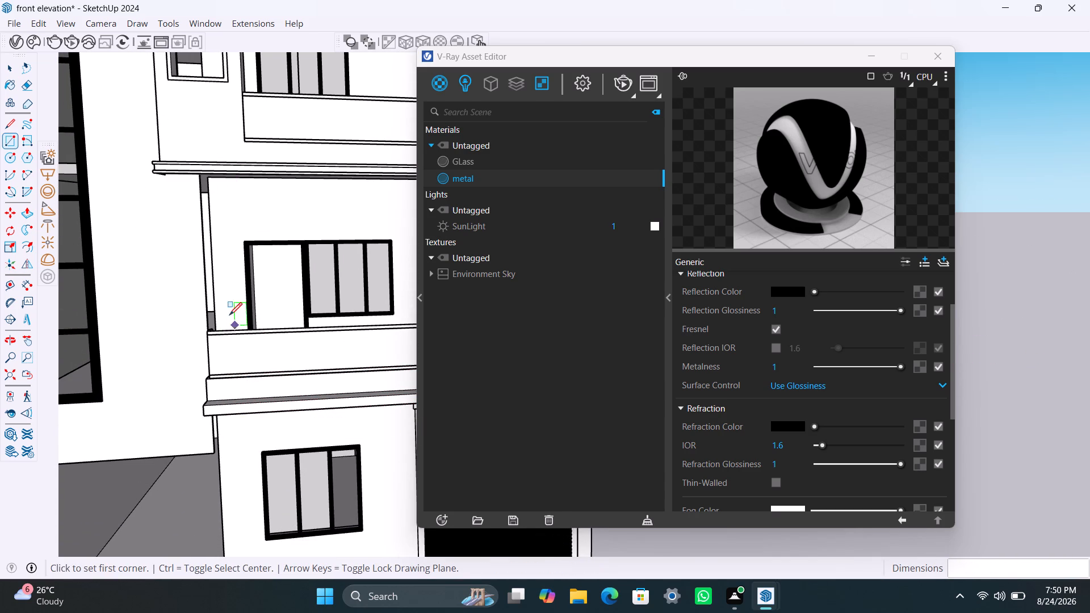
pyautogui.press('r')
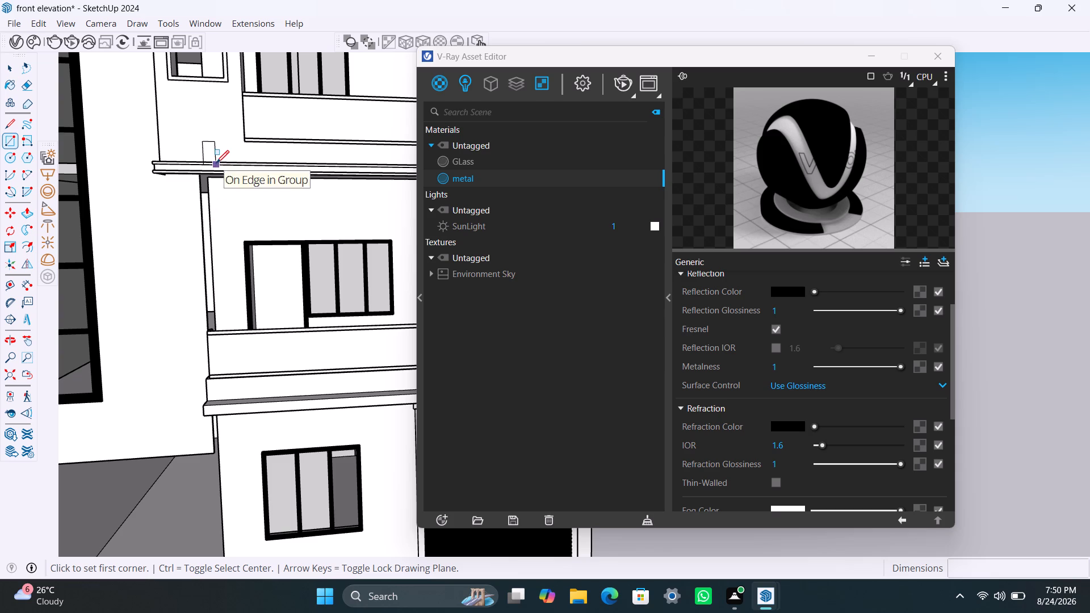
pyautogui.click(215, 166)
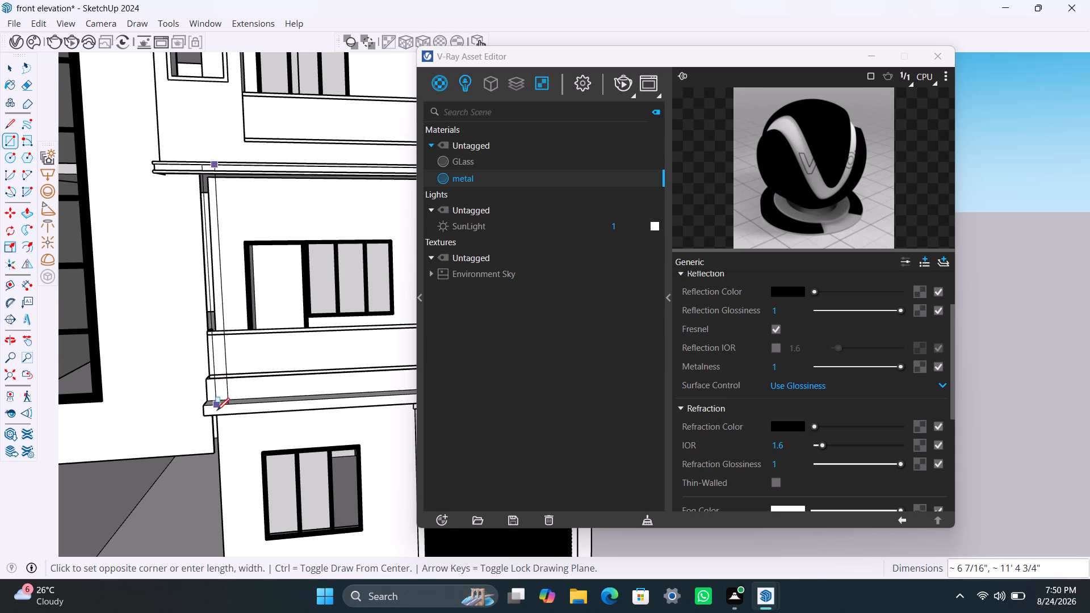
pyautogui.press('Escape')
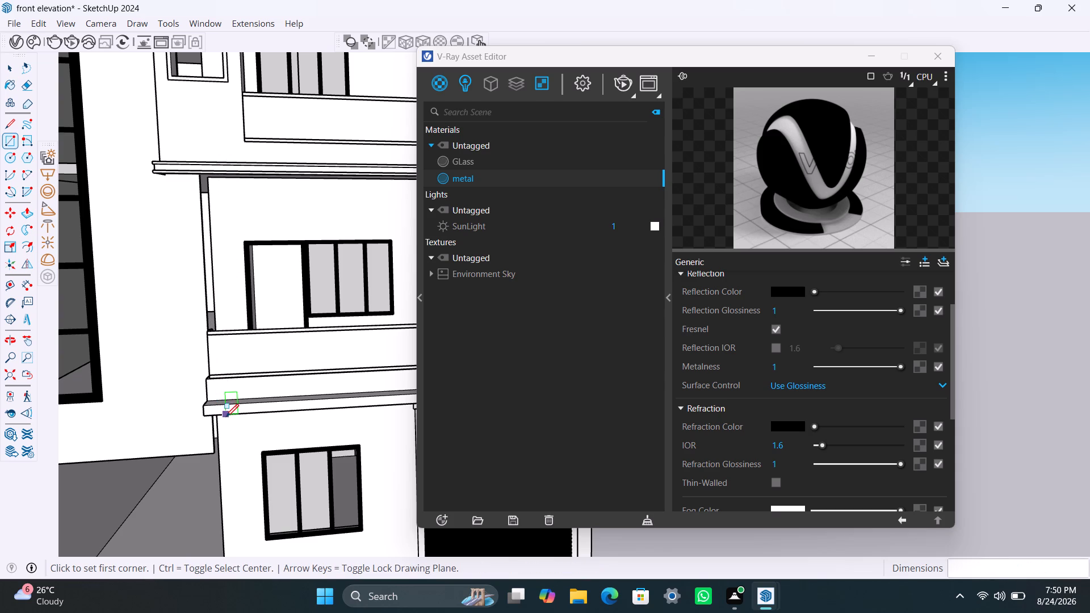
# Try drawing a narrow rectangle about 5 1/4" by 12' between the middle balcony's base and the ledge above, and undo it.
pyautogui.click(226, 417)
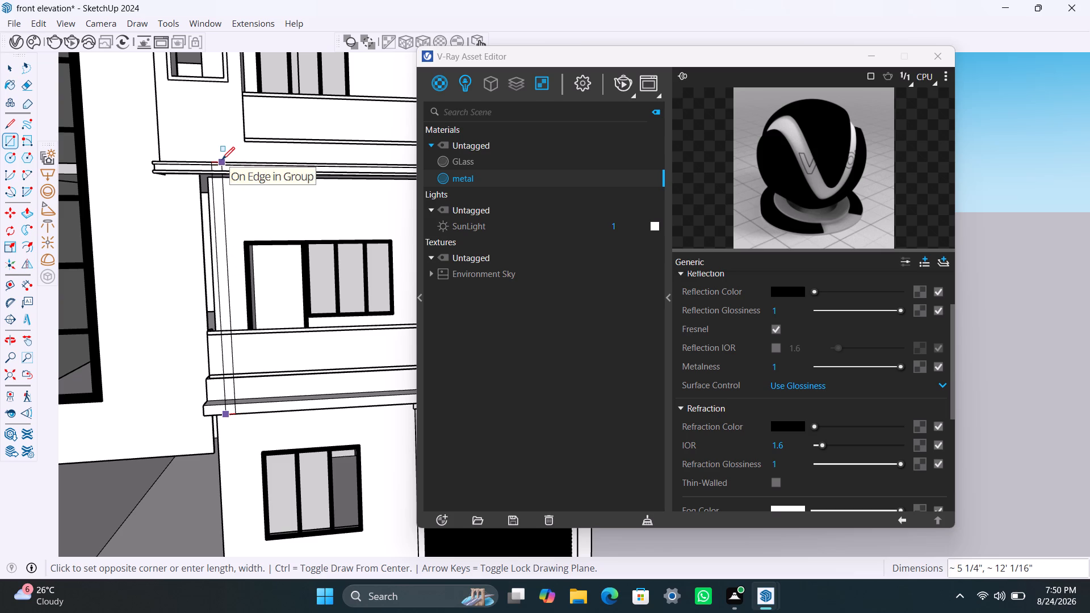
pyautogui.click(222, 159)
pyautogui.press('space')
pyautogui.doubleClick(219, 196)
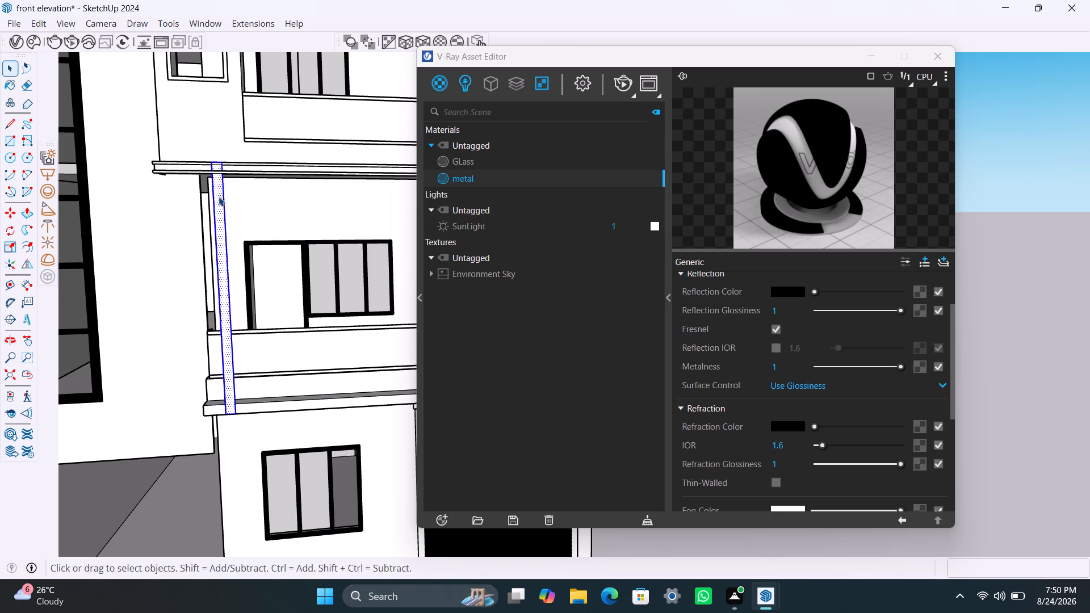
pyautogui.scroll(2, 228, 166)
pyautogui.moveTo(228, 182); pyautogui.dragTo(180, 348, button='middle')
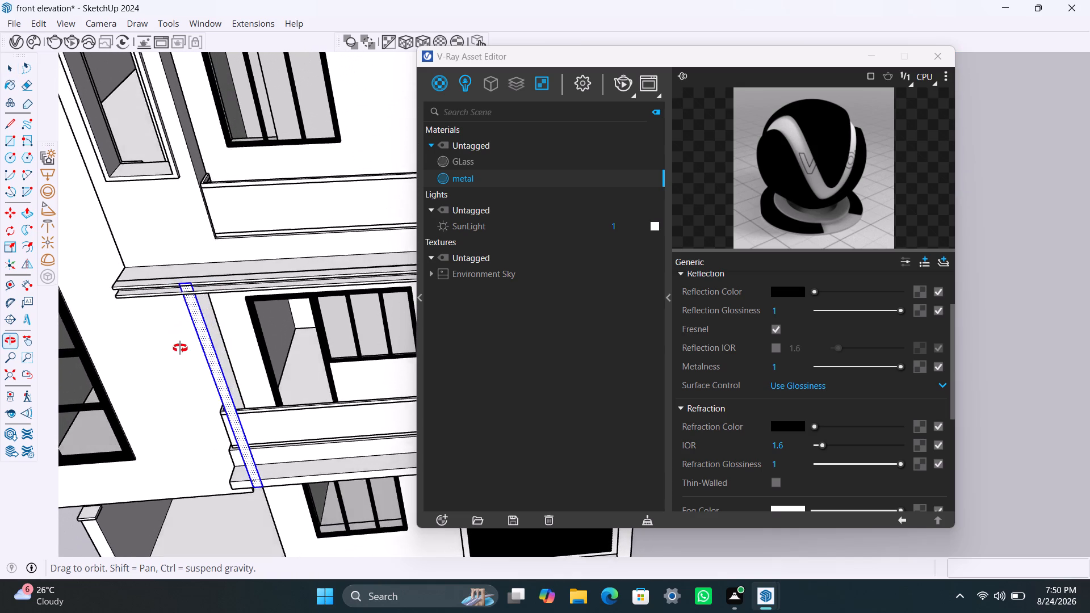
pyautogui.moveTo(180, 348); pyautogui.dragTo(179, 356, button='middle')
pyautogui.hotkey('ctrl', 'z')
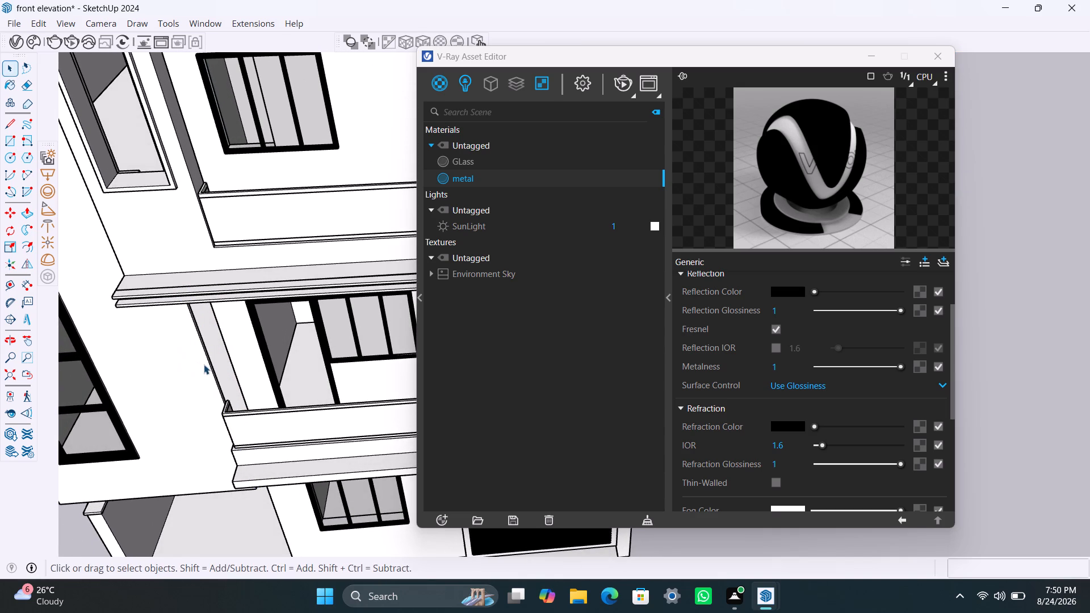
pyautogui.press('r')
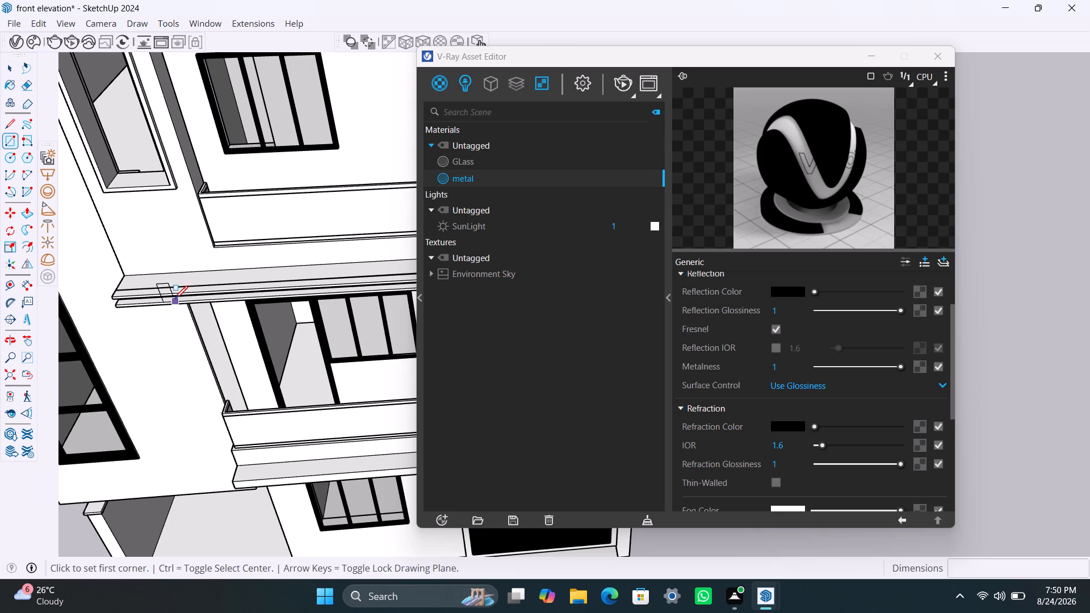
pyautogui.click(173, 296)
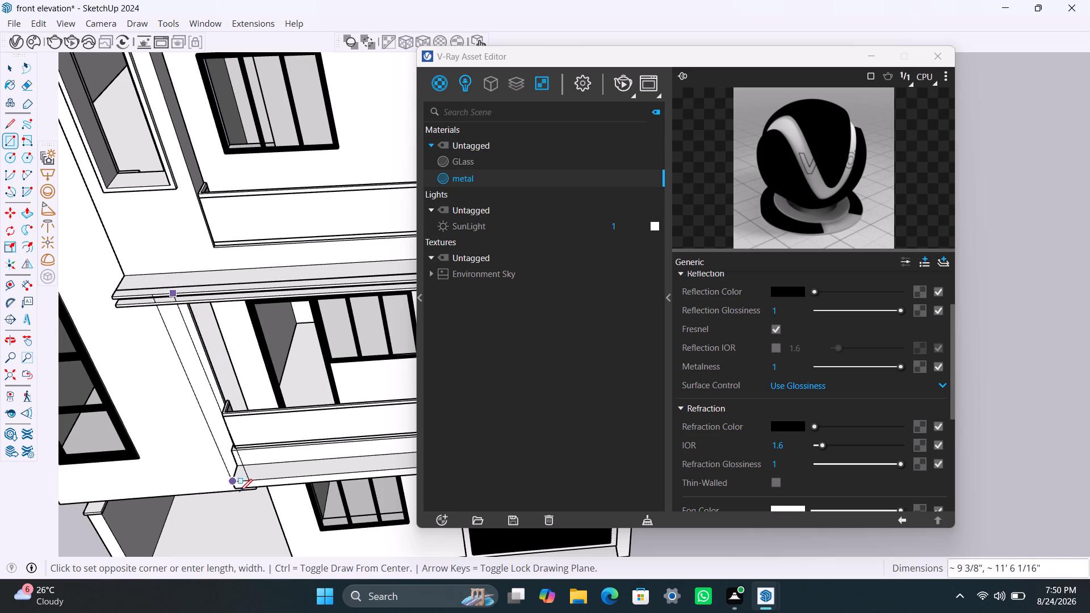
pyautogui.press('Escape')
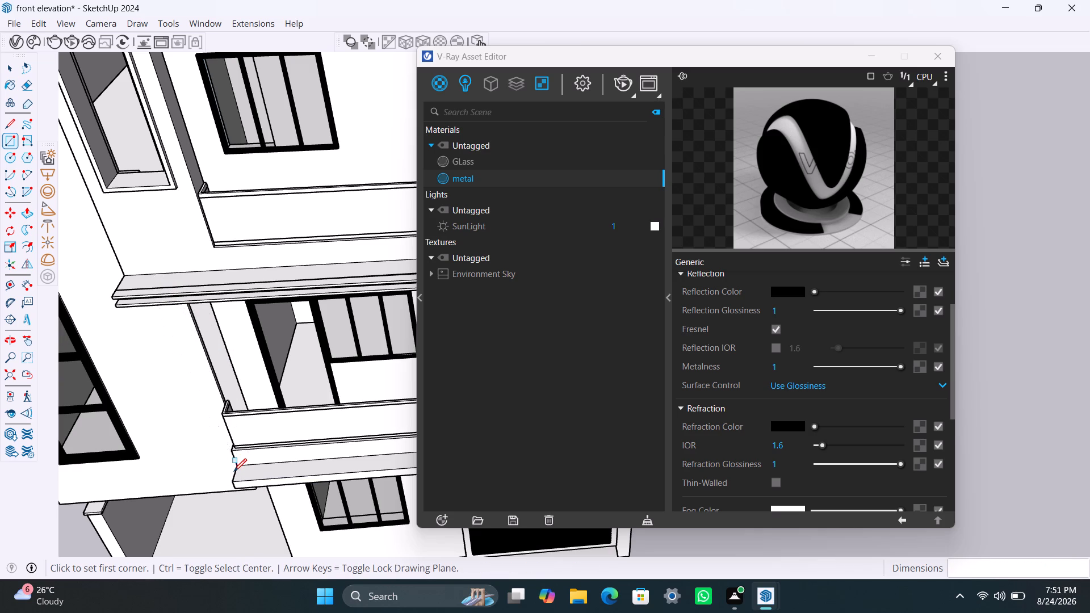
# Draw a narrow vertical rectangle about 5" by 11' 1" from the middle balcony's base to the ledge above and group it.
pyautogui.press('space')
pyautogui.moveTo(229, 269); pyautogui.dragTo(230, 373, button='middle')
pyautogui.scroll(2, 197, 360)
pyautogui.moveTo(196, 354); pyautogui.dragTo(224, 231, button='middle')
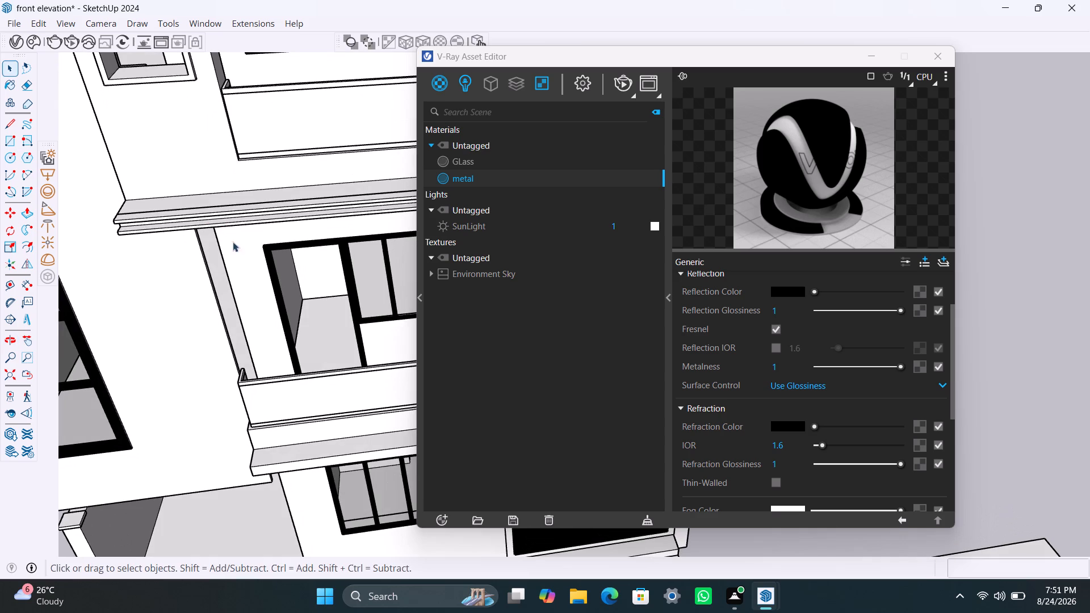
pyautogui.press('r')
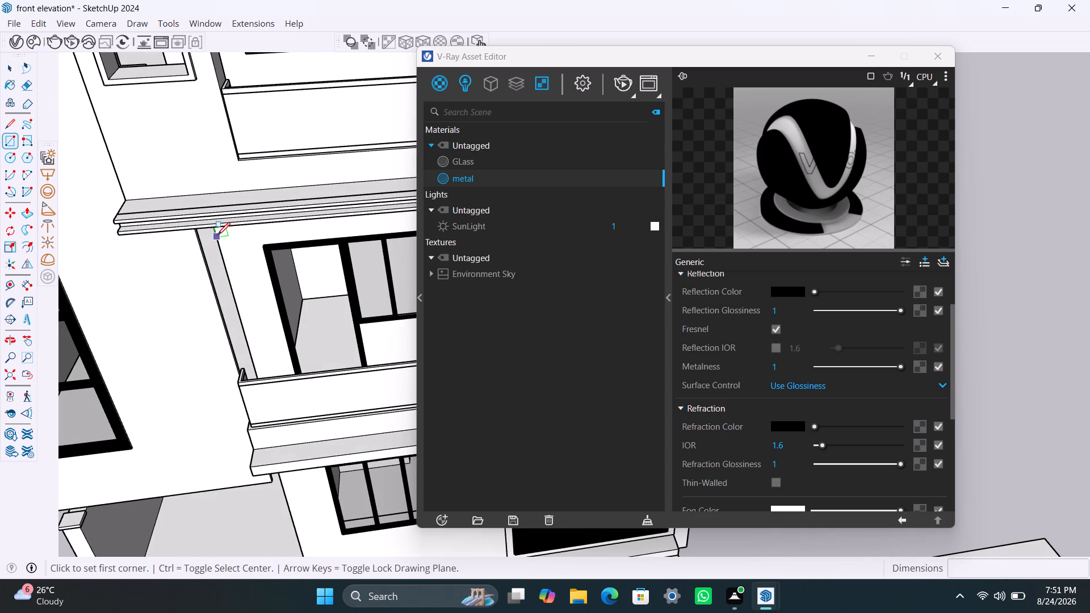
pyautogui.click(295, 463)
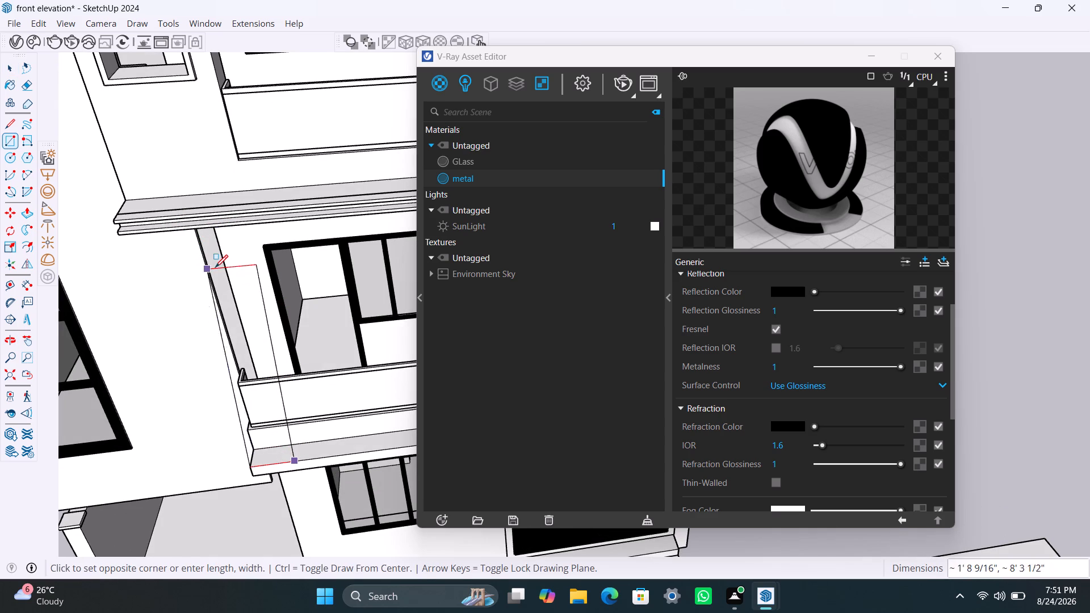
pyautogui.click(209, 227)
pyautogui.press('space')
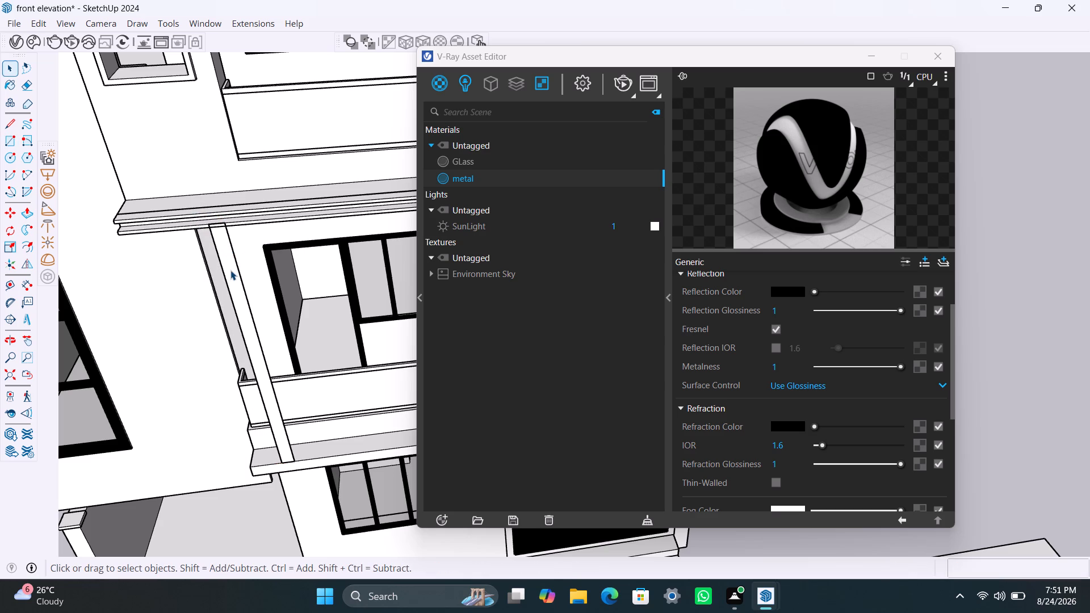
pyautogui.tripleClick(230, 271)
pyautogui.rightClick(230, 271)
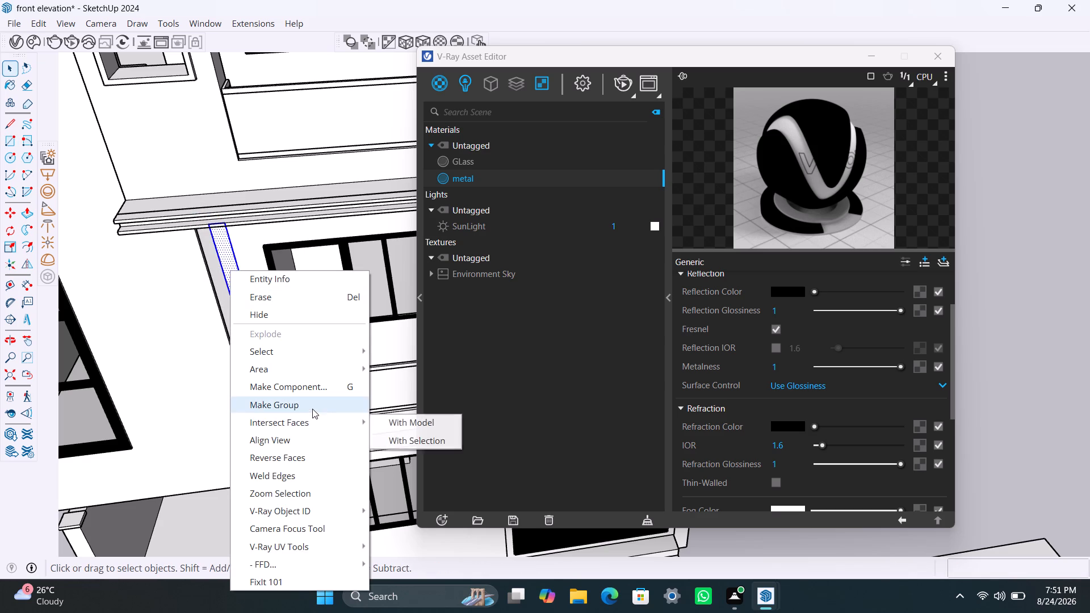
pyautogui.click(312, 407)
# Open the narrow strip's group and push/pull its front face by 2" and again by 3".
pyautogui.scroll(-2, 312, 405)
pyautogui.moveTo(311, 412); pyautogui.dragTo(337, 361, button='middle')
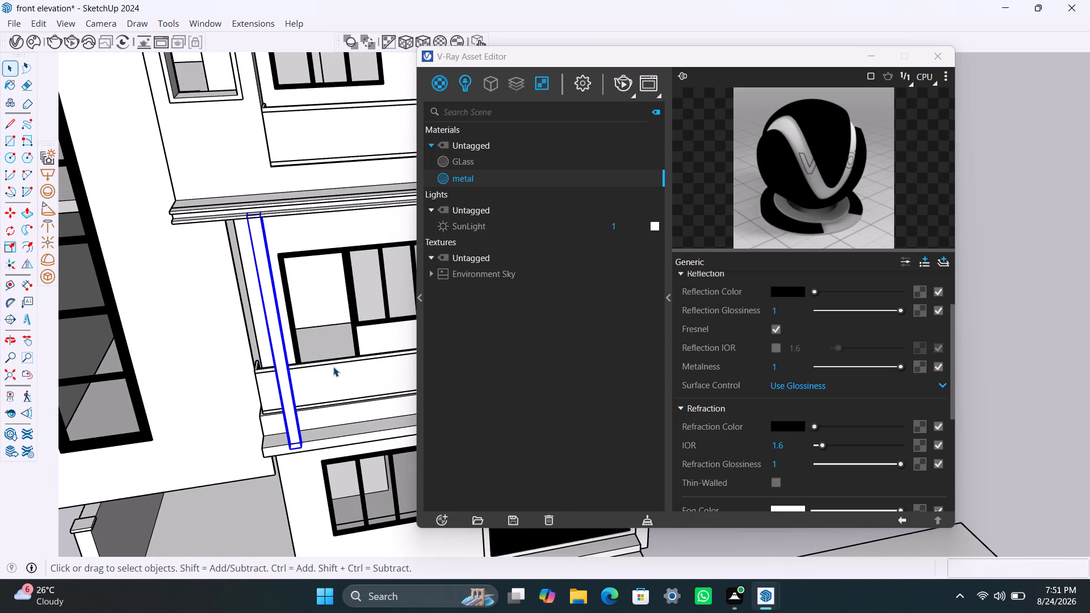
pyautogui.scroll(1, 288, 417)
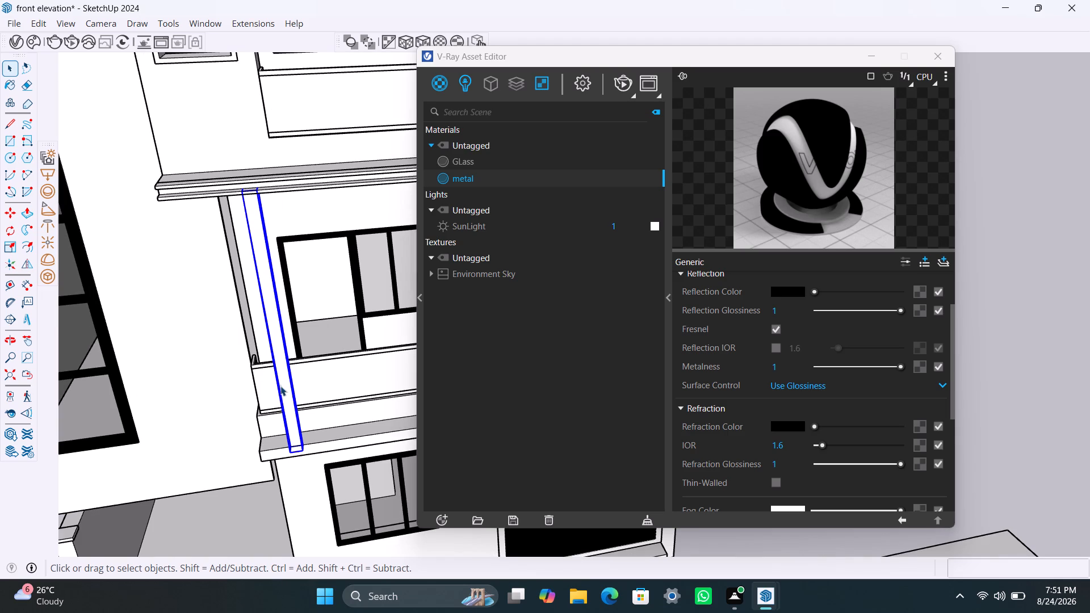
pyautogui.press('p')
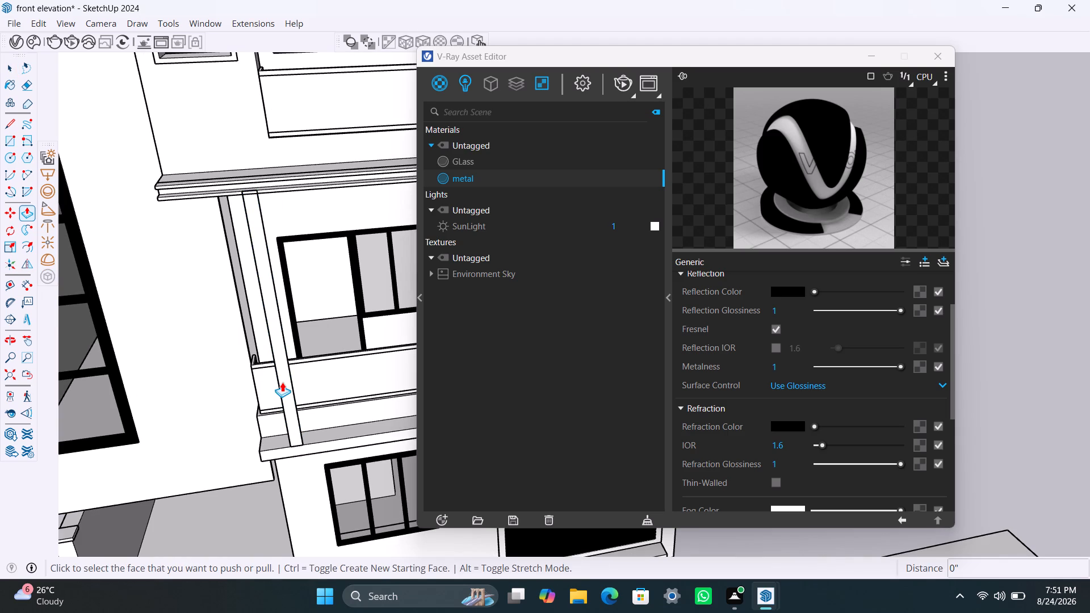
pyautogui.press('space')
pyautogui.tripleClick(284, 382)
pyautogui.press('p')
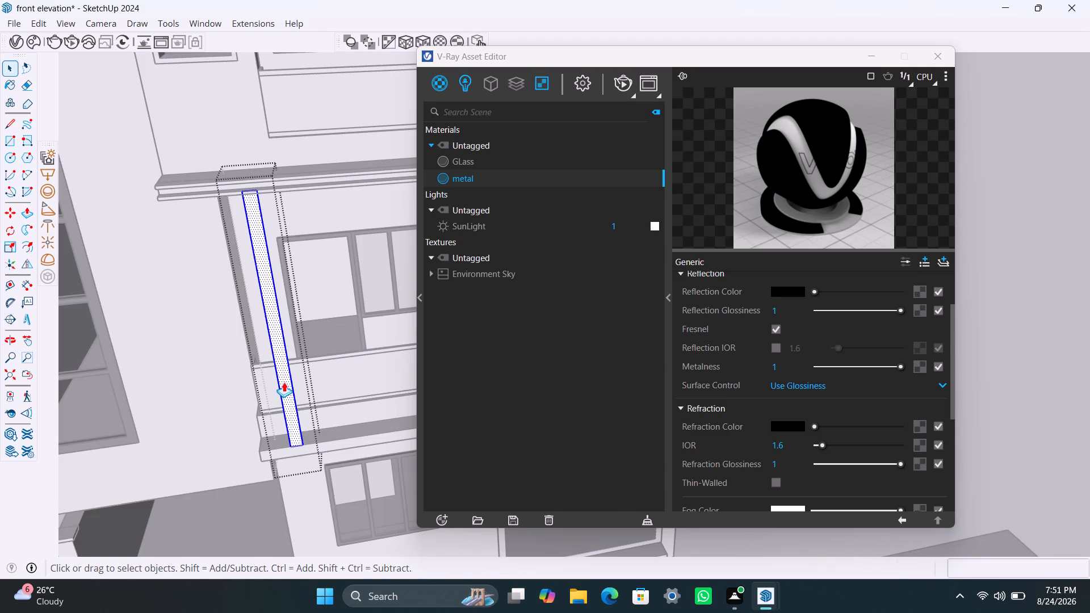
pyautogui.click(284, 382)
pyautogui.write('2"')
pyautogui.press('Return')
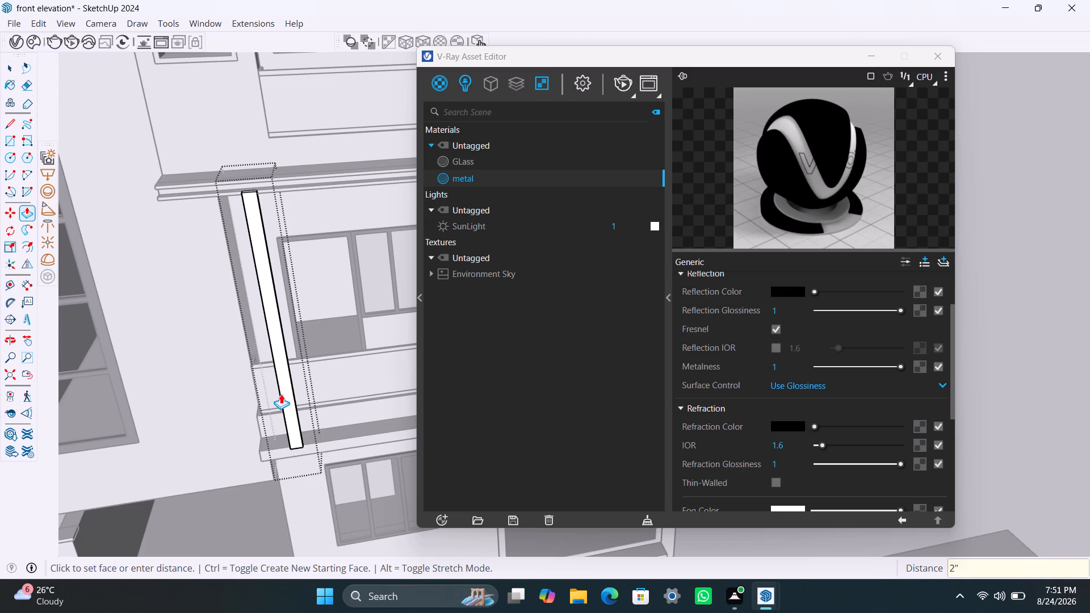
pyautogui.click(281, 394)
pyautogui.write('3"')
pyautogui.press('Return')
pyautogui.press('space')
# Examine how the new vertical post meets the balcony base at its lower end.
pyautogui.scroll(1, 282, 325)
pyautogui.moveTo(275, 392); pyautogui.dragTo(270, 363, button='middle')
pyautogui.scroll(2, 312, 425)
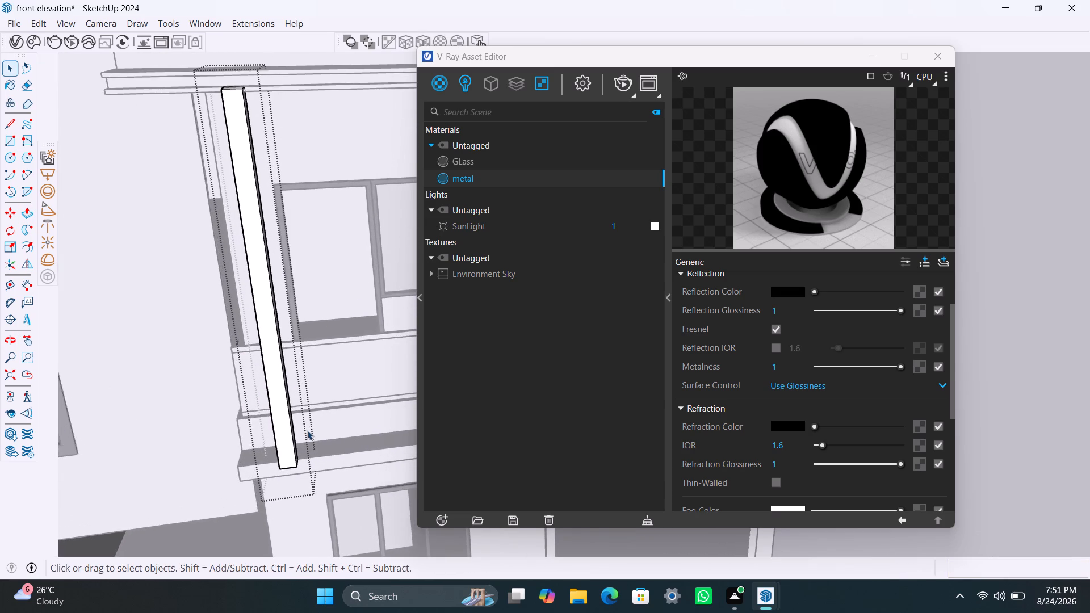
pyautogui.scroll(-4, 307, 431)
pyautogui.moveTo(305, 447); pyautogui.dragTo(300, 384, button='middle')
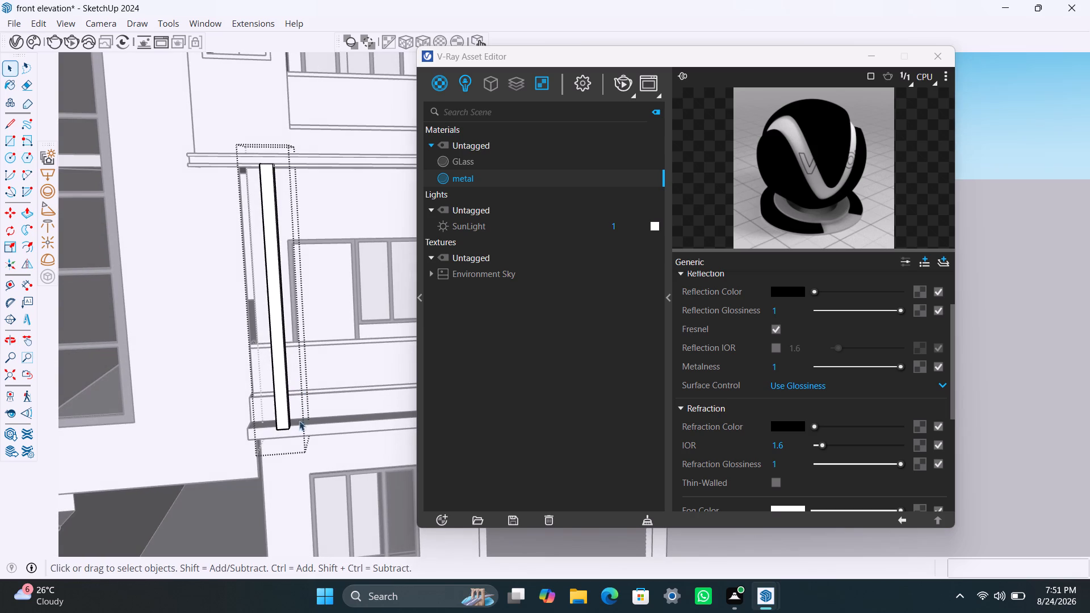
pyautogui.scroll(3, 289, 428)
pyautogui.moveTo(284, 433); pyautogui.dragTo(284, 351, button='middle')
pyautogui.scroll(3, 276, 408)
pyautogui.scroll(-11, 266, 409)
pyautogui.moveTo(282, 383); pyautogui.dragTo(281, 410, button='middle')
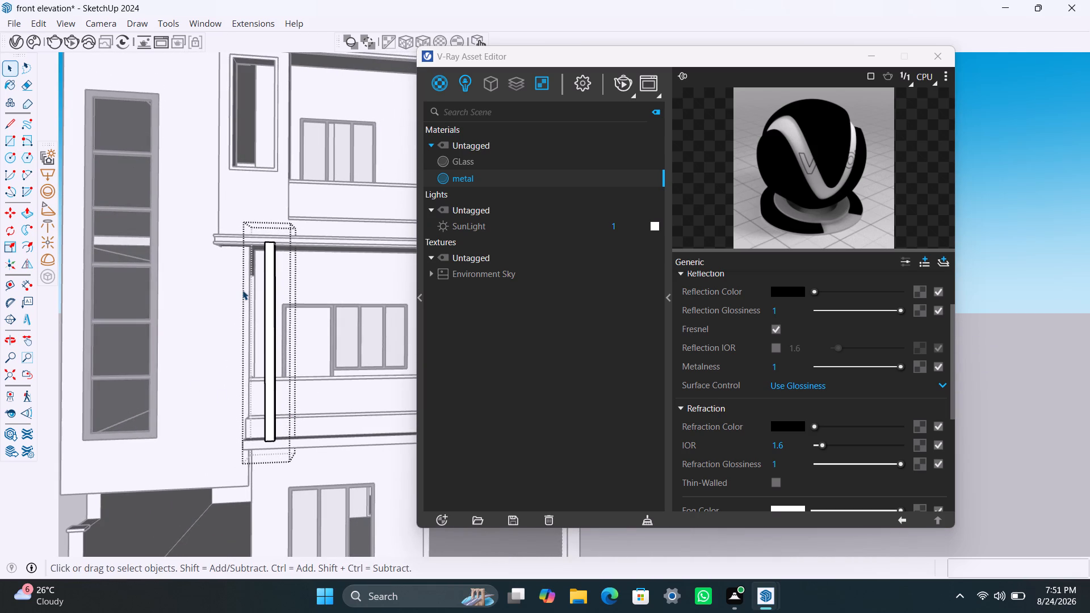
# Extend the vertical post's top face upward to meet the ledge with two push/pulls, the first about 3 1/8", and close its group.
pyautogui.moveTo(250, 277); pyautogui.dragTo(235, 376, button='middle')
pyautogui.scroll(4, 255, 313)
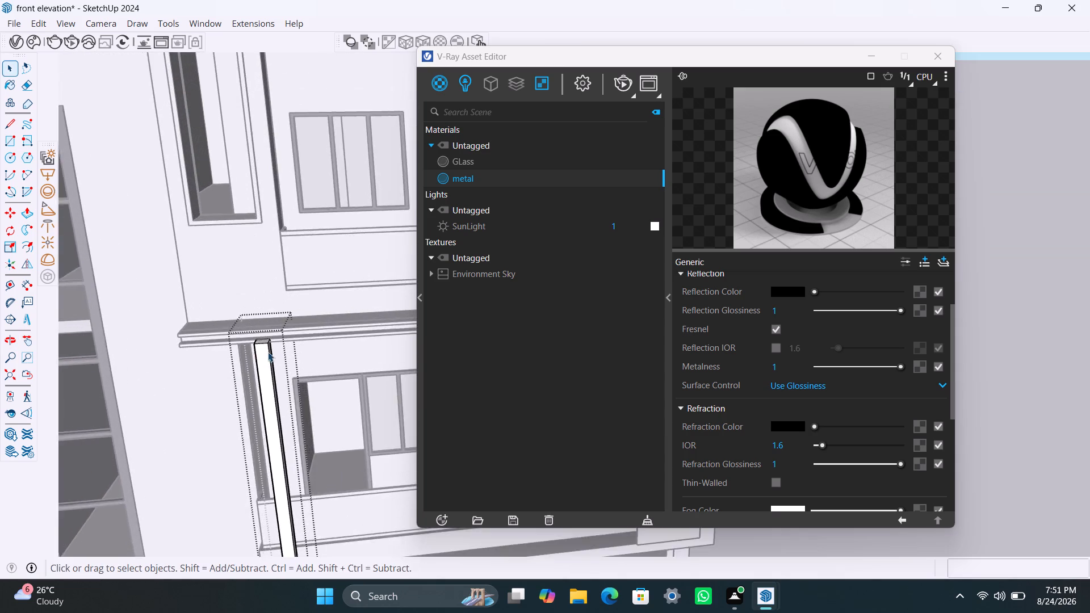
pyautogui.scroll(1, 268, 352)
pyautogui.moveTo(269, 356); pyautogui.dragTo(269, 401, button='middle')
pyautogui.scroll(7, 270, 356)
pyautogui.click(263, 352)
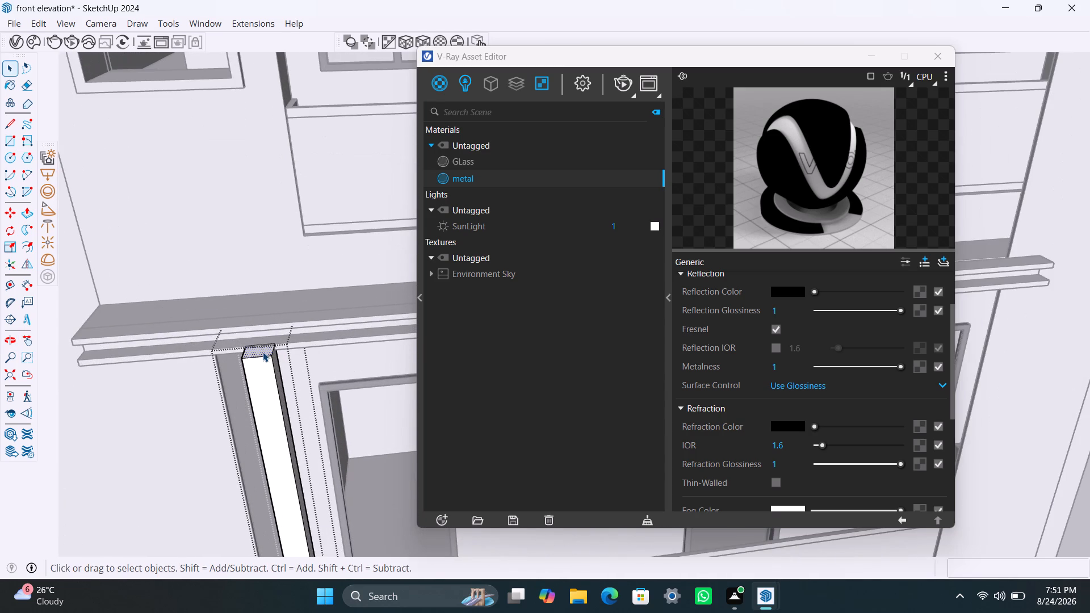
pyautogui.press('p')
pyautogui.click(263, 350)
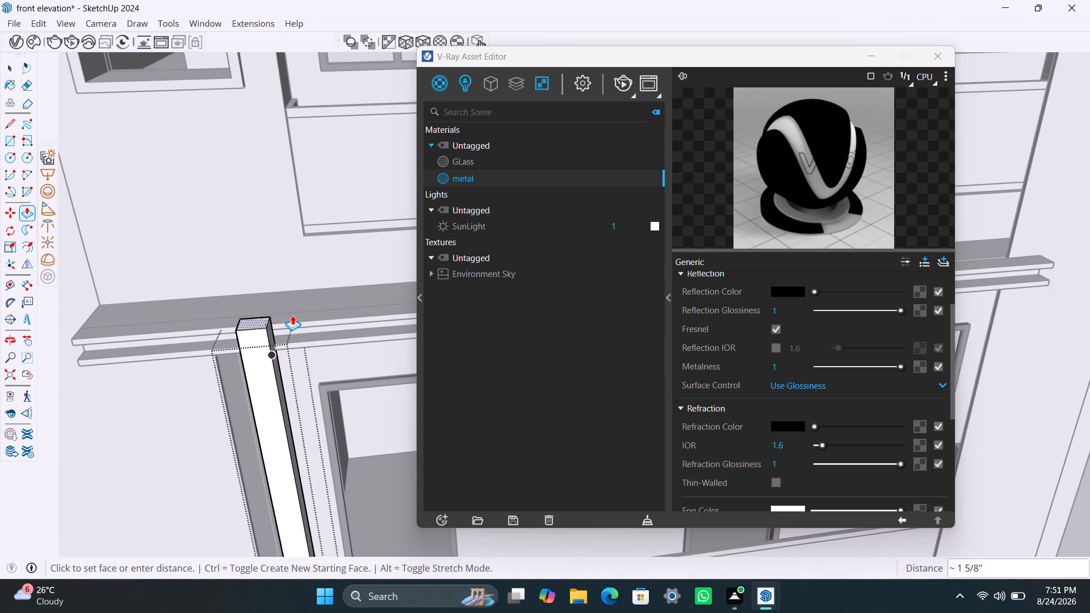
pyautogui.click(306, 320)
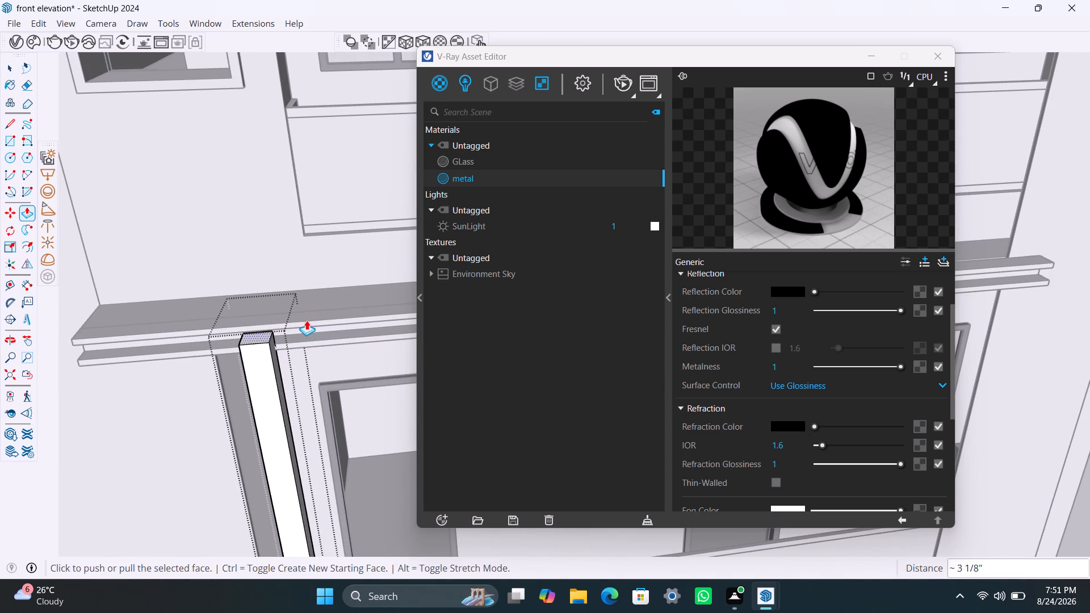
pyautogui.press('space')
pyautogui.press('p')
pyautogui.click(258, 333)
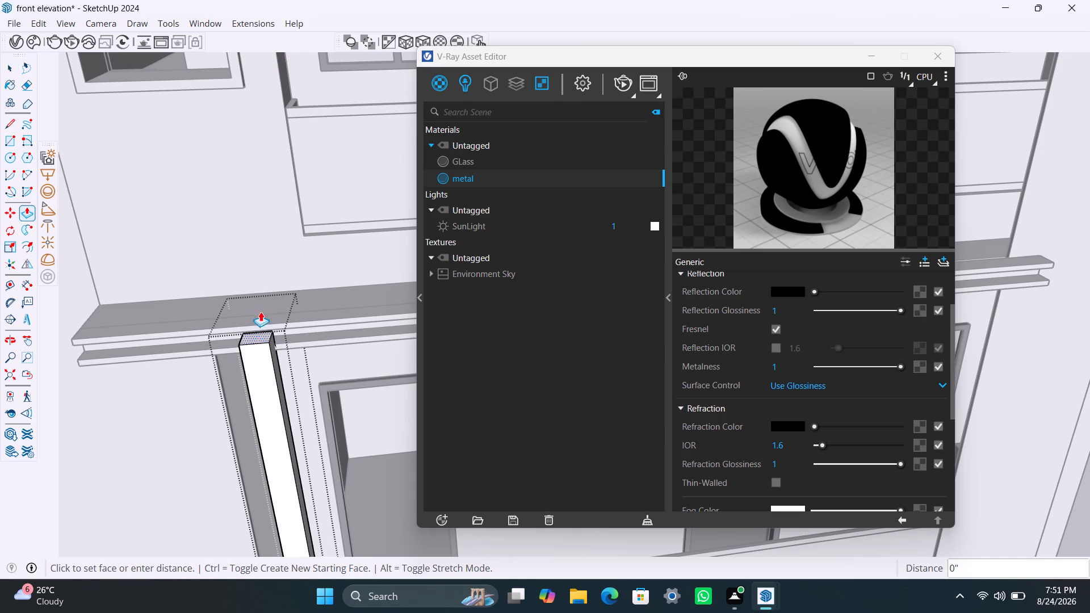
pyautogui.click(307, 310)
pyautogui.press('space')
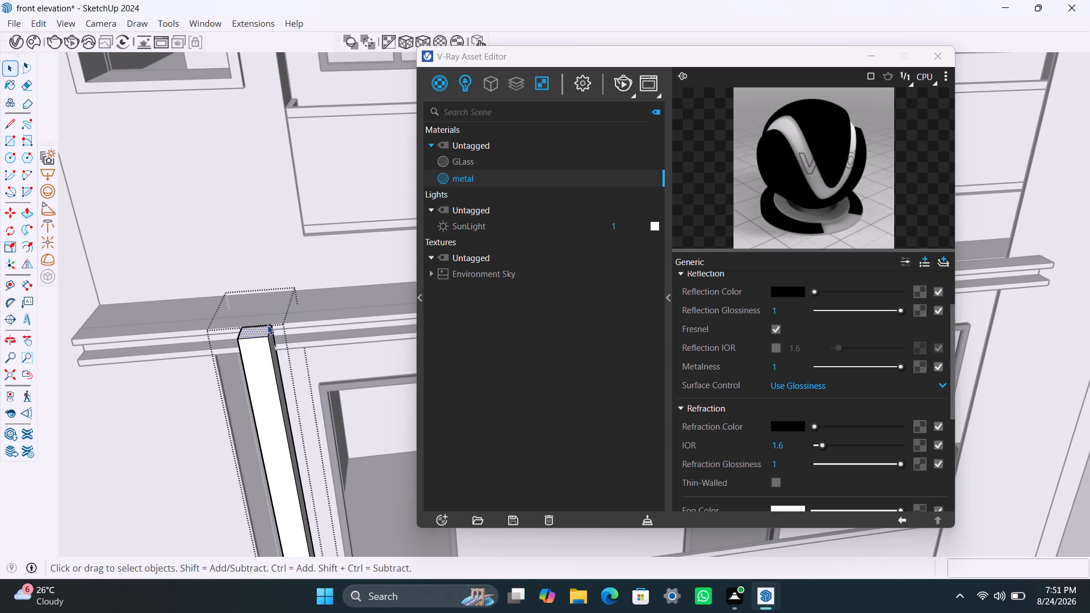
pyautogui.scroll(-20, 271, 317)
pyautogui.scroll(-6, 271, 317)
pyautogui.click(119, 325)
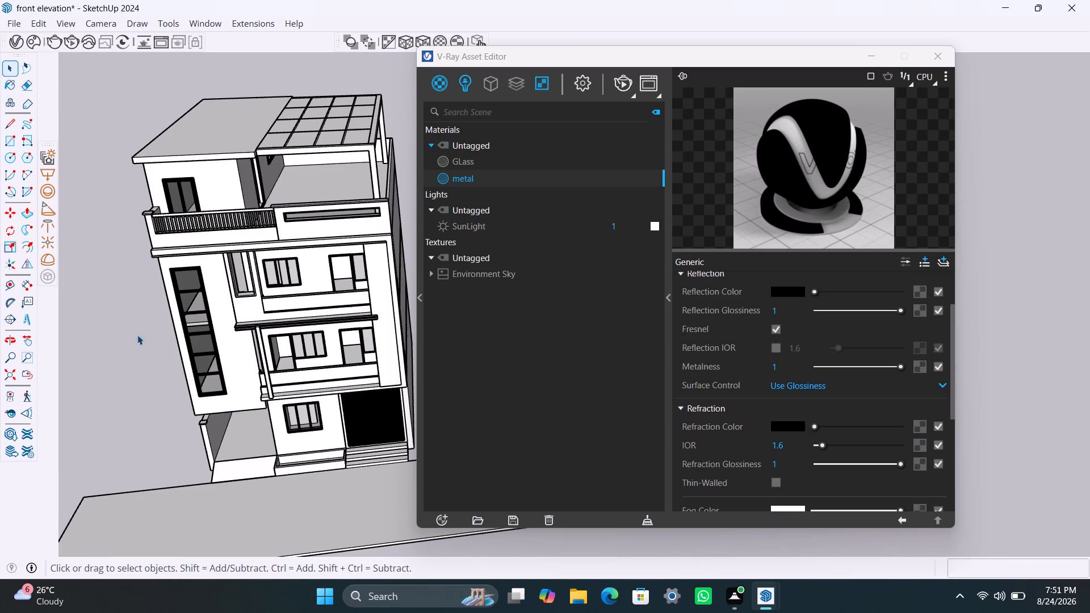
# Copy the vertical post about 6' 8" along the middle balcony and divide the distance into 4 equally spaced copies.
pyautogui.click(265, 362)
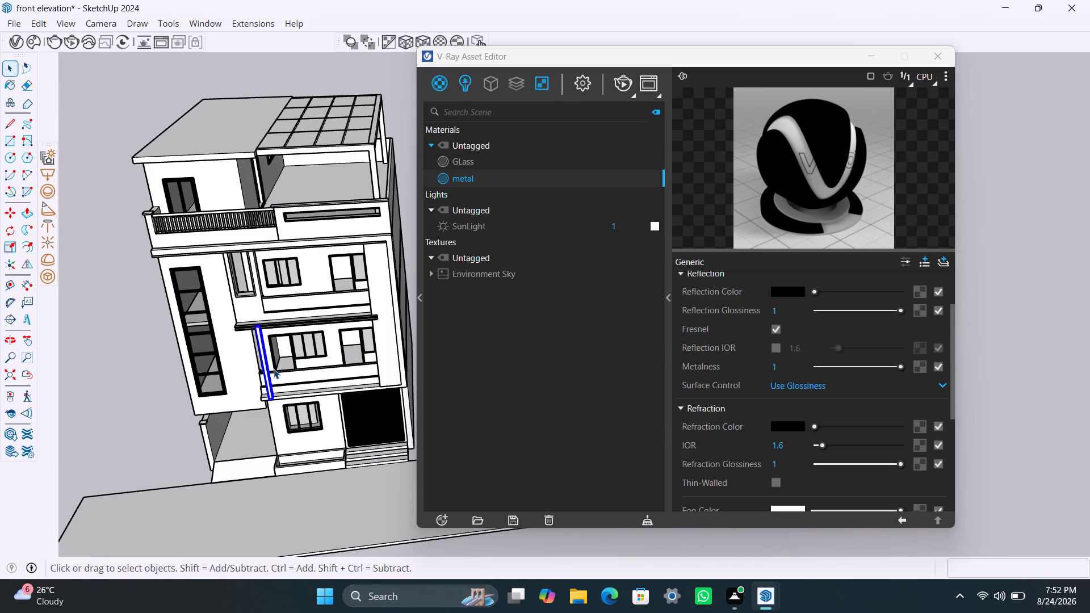
pyautogui.press('m')
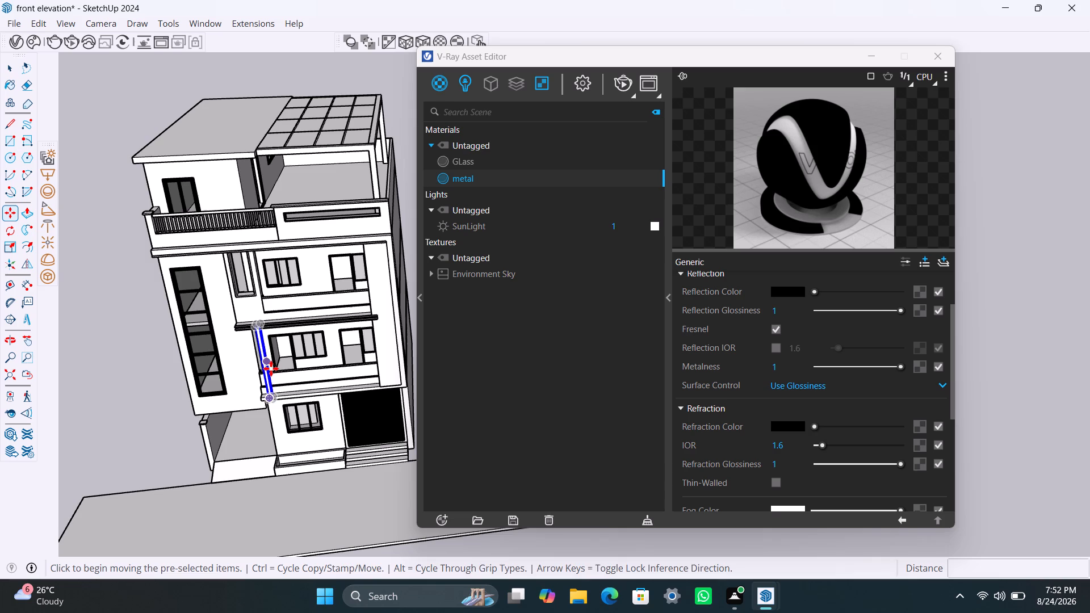
pyautogui.click(250, 325)
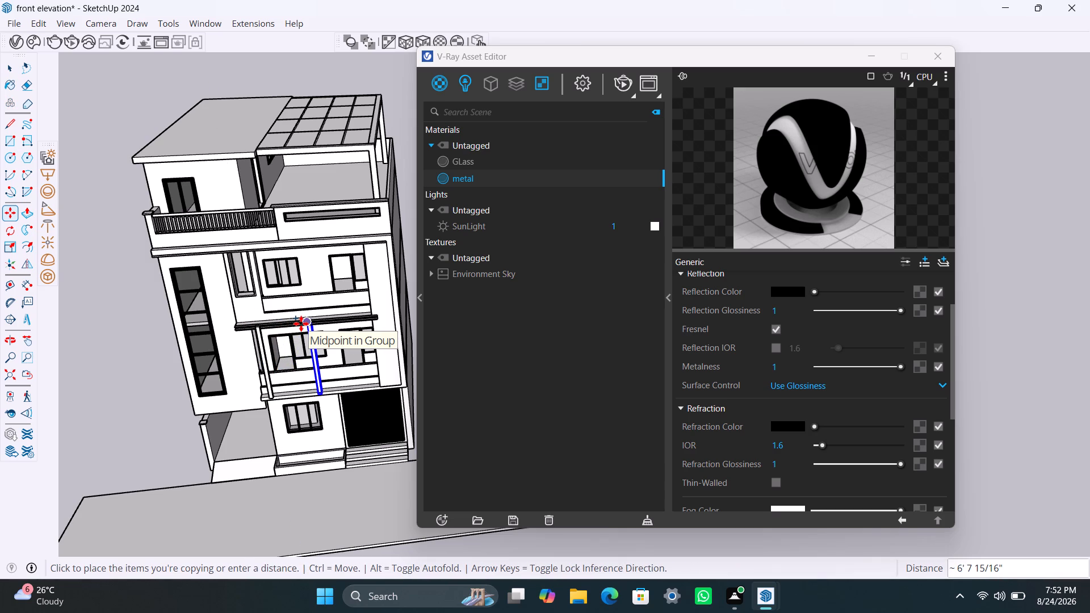
pyautogui.click(301, 324)
pyautogui.press('/')
pyautogui.press('4')
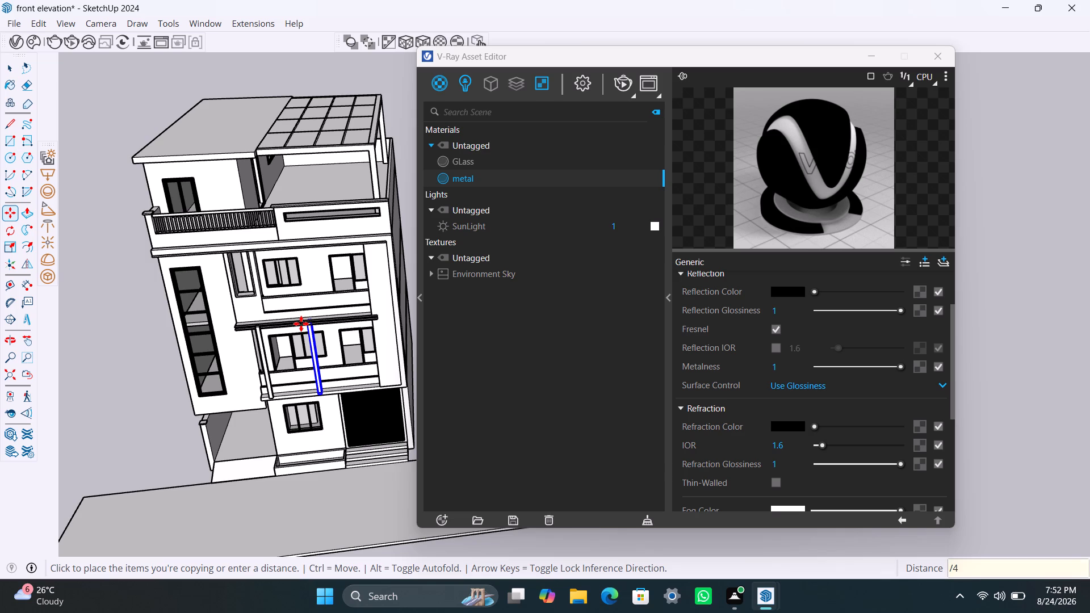
pyautogui.press('Return')
pyautogui.press('space')
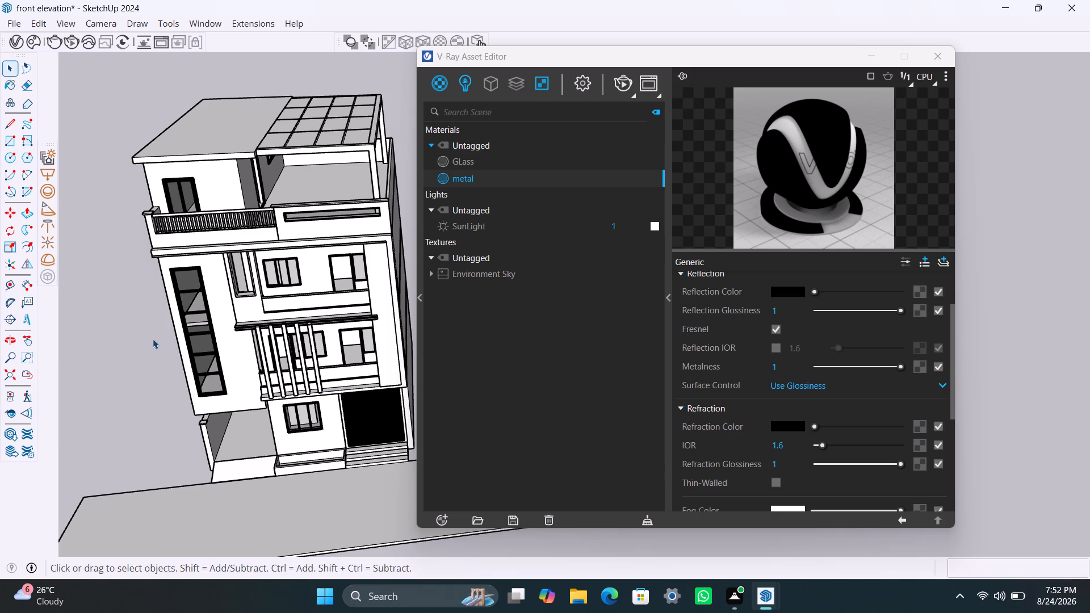
pyautogui.click(153, 339)
# Examine the row of vertical posts against the whole front facade from several distances and angles.
pyautogui.scroll(-4, 163, 366)
pyautogui.moveTo(187, 394); pyautogui.dragTo(206, 275, button='middle')
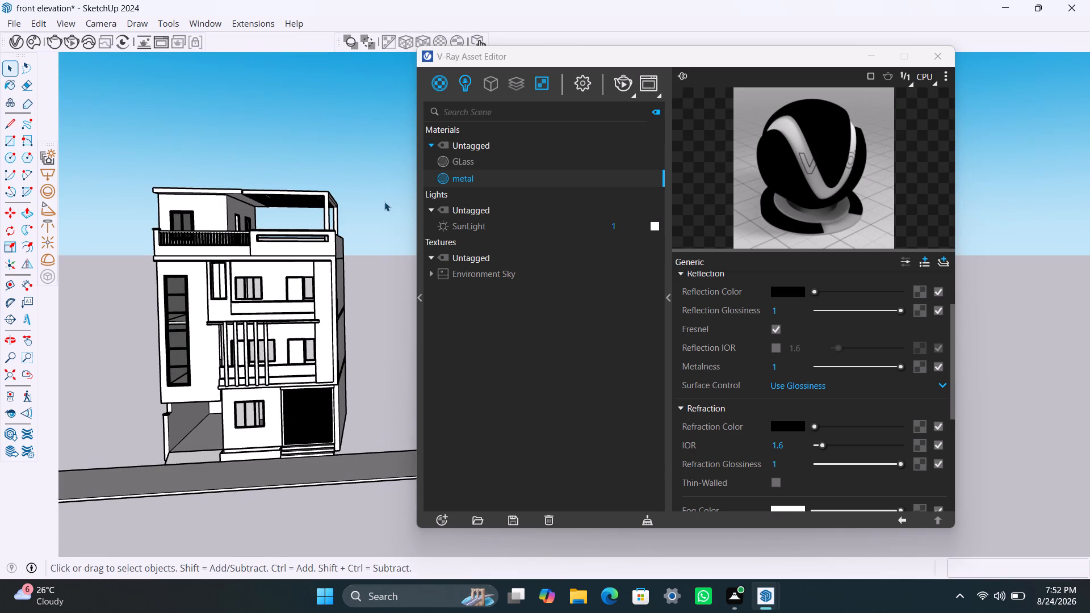
pyautogui.click(384, 201)
pyautogui.scroll(-4, 343, 312)
pyautogui.keyDown('shift'); pyautogui.moveTo(341, 320); pyautogui.dragTo(373, 320, button='middle'); pyautogui.keyUp('shift')
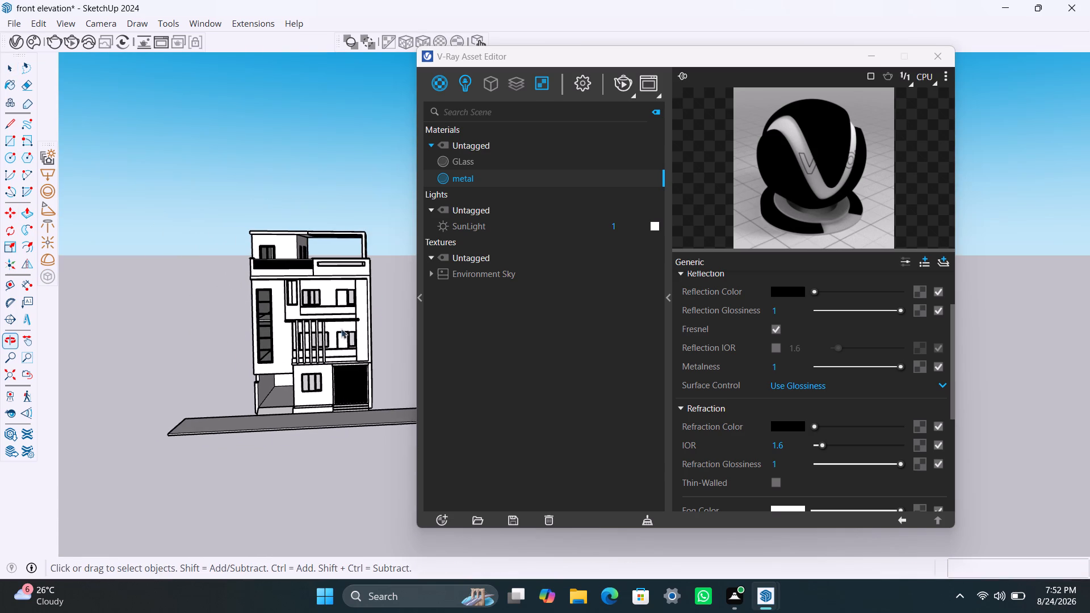
pyautogui.scroll(8, 309, 354)
pyautogui.moveTo(323, 408); pyautogui.dragTo(275, 430, button='middle')
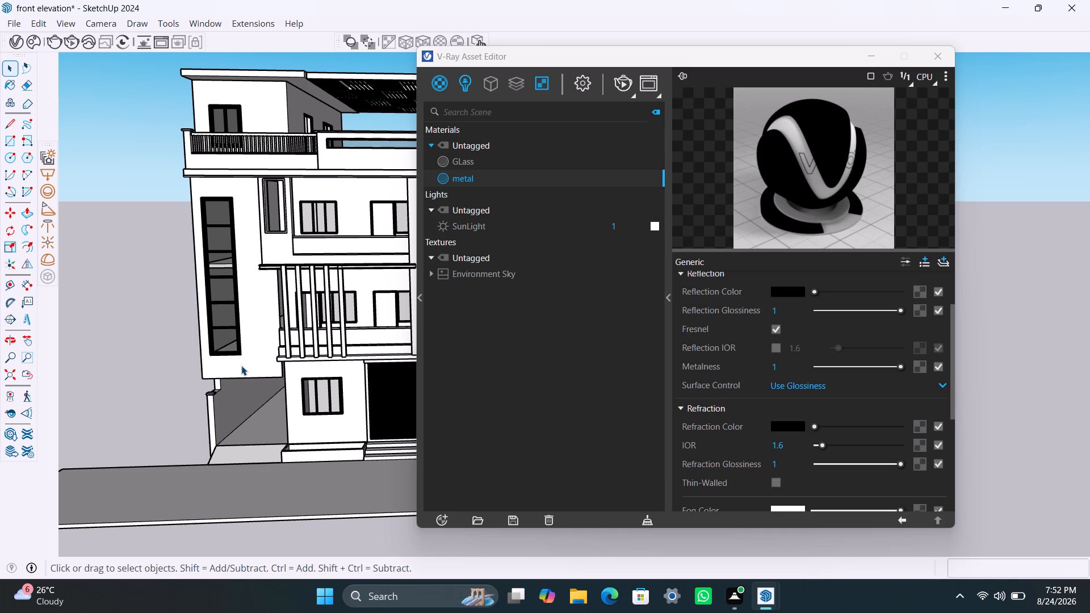
pyautogui.scroll(-2, 230, 369)
pyautogui.scroll(2, 274, 369)
pyautogui.moveTo(300, 394); pyautogui.dragTo(307, 396, button='middle')
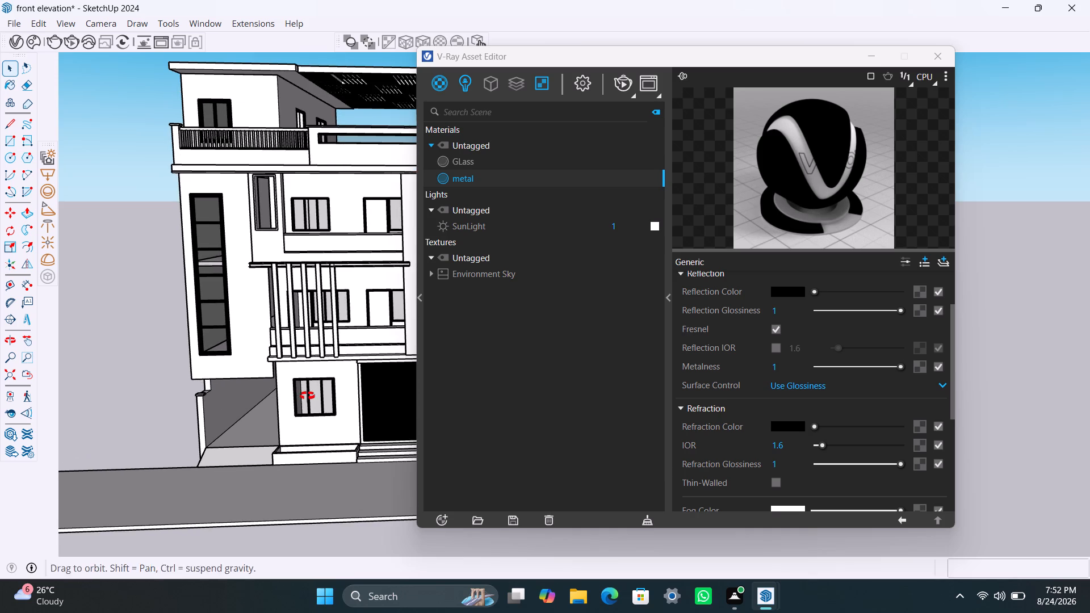
pyautogui.moveTo(307, 396); pyautogui.dragTo(310, 396, button='middle')
# Save the front elevation model.
pyautogui.hotkey('ctrl', 's')
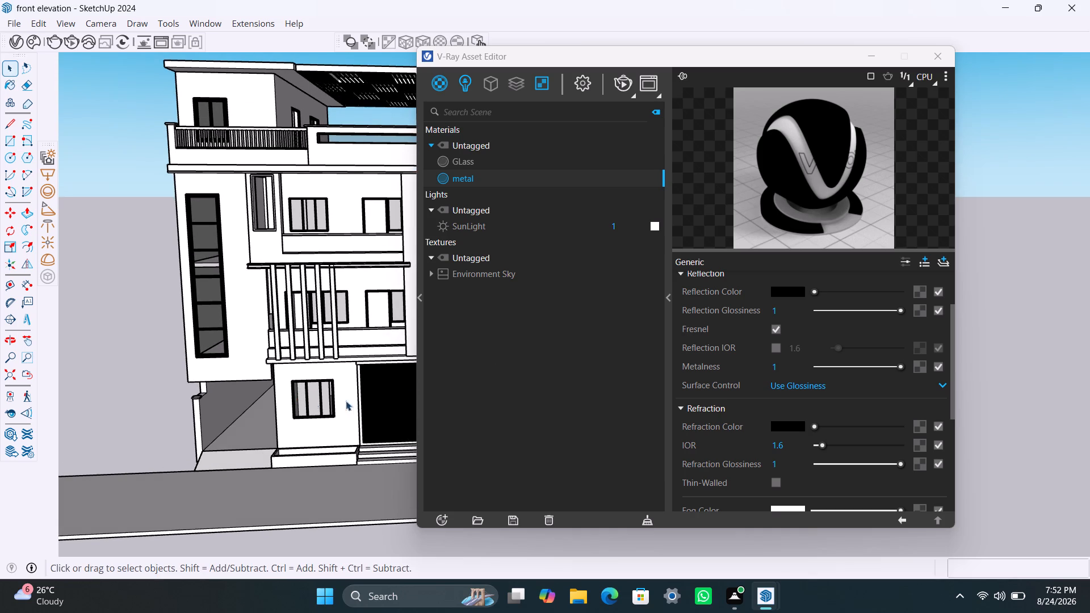
# Minimise the V-Ray Asset Editor and open the online Various materials category in the Chaos Cosmos Browser.
pyautogui.click(875, 52)
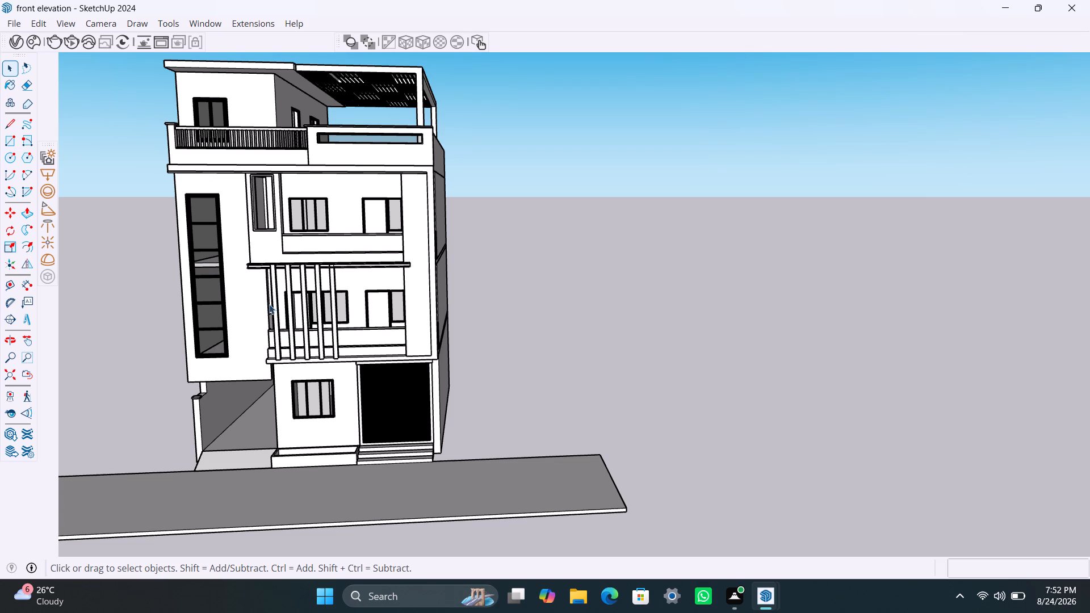
pyautogui.keyDown('shift'); pyautogui.moveTo(287, 310); pyautogui.dragTo(428, 313, button='middle'); pyautogui.keyUp('shift')
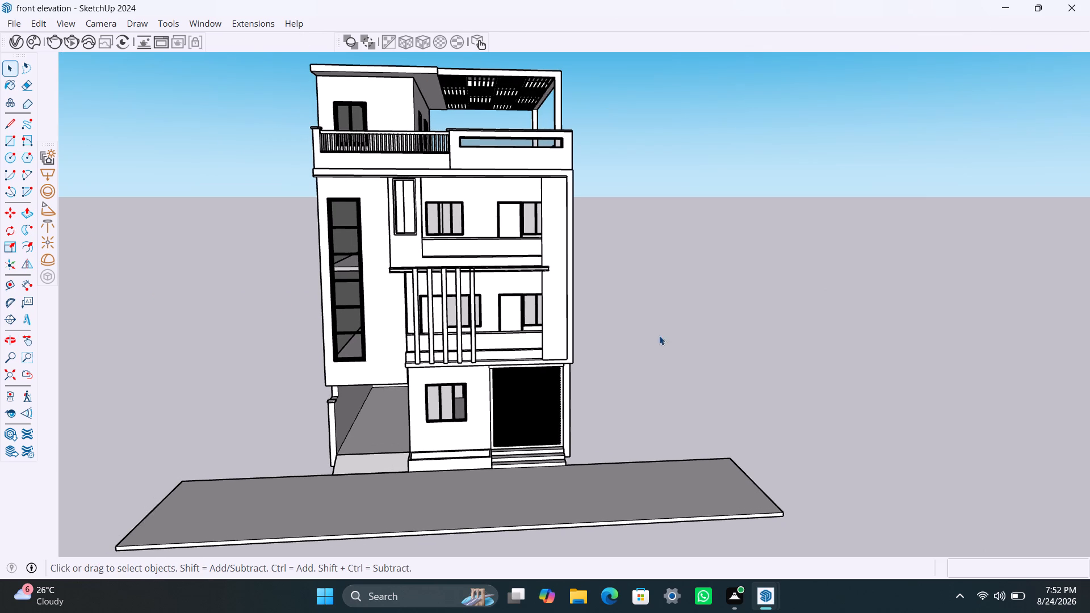
pyautogui.click(32, 35)
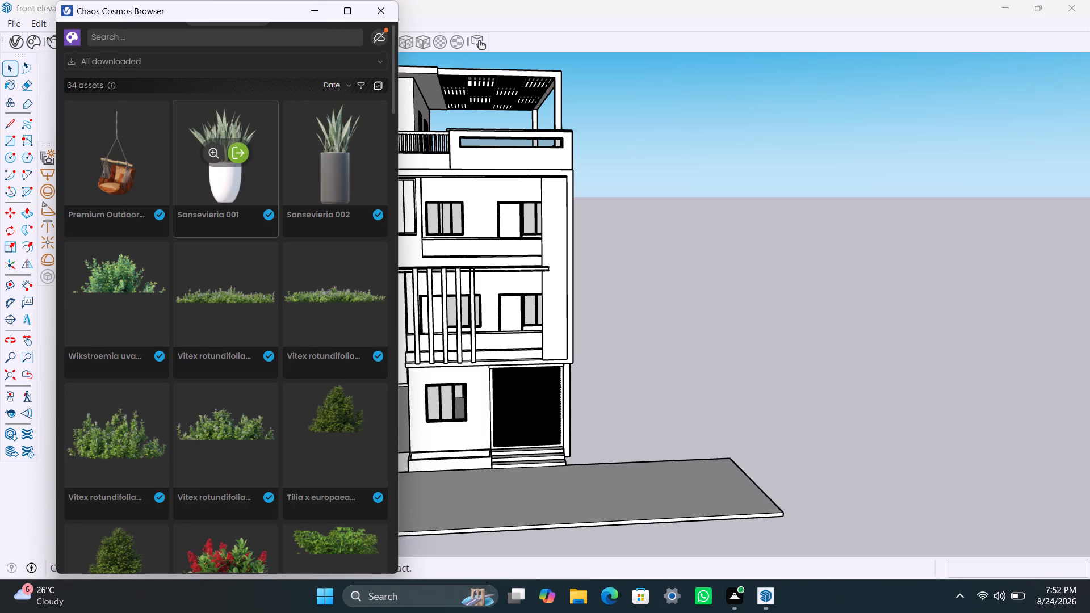
pyautogui.click(364, 62)
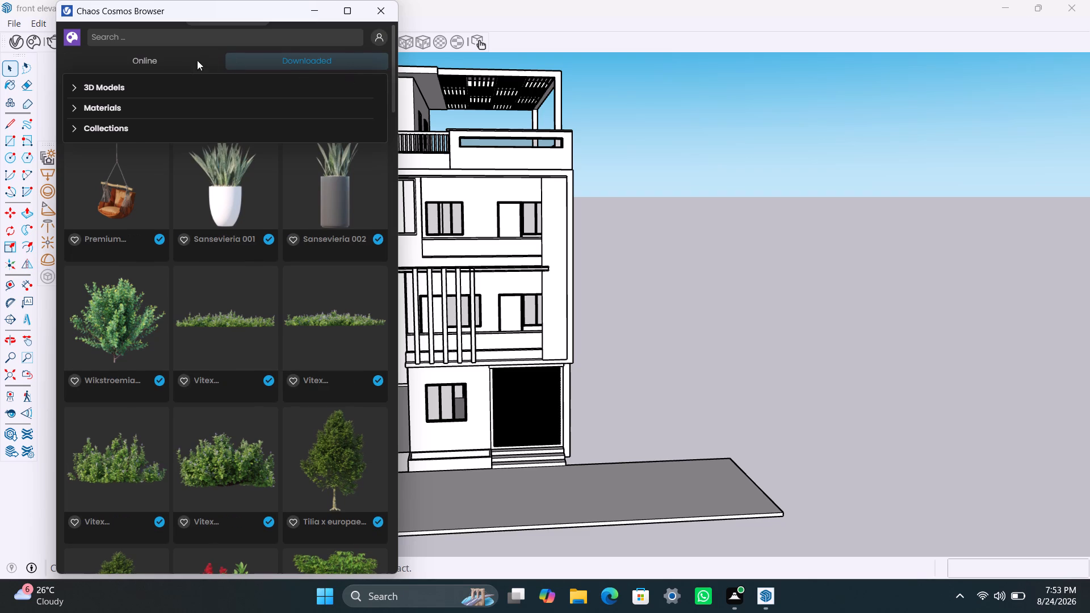
pyautogui.click(157, 62)
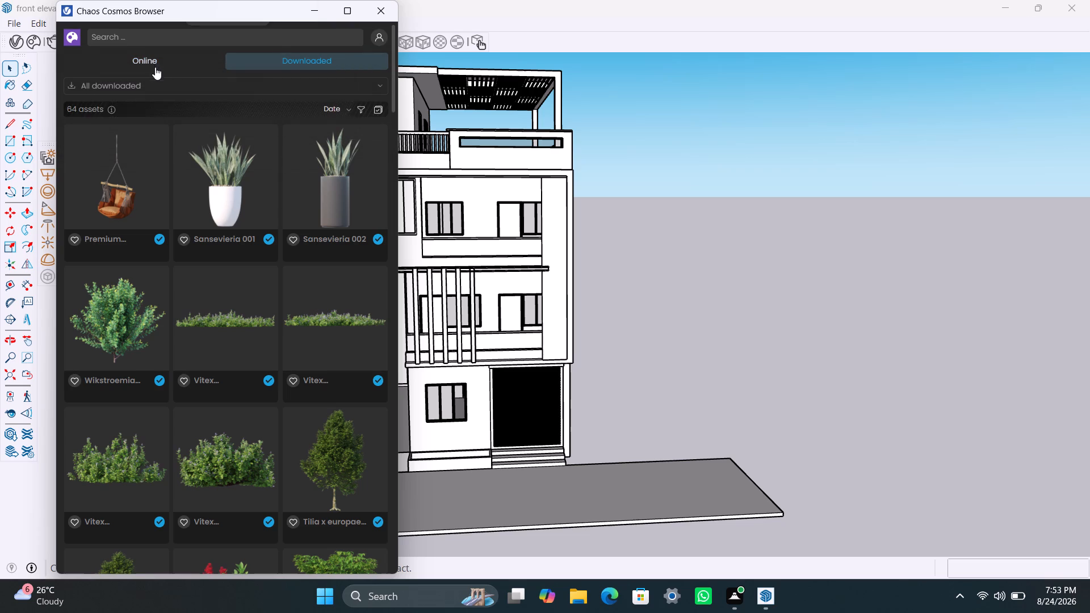
pyautogui.click(153, 64)
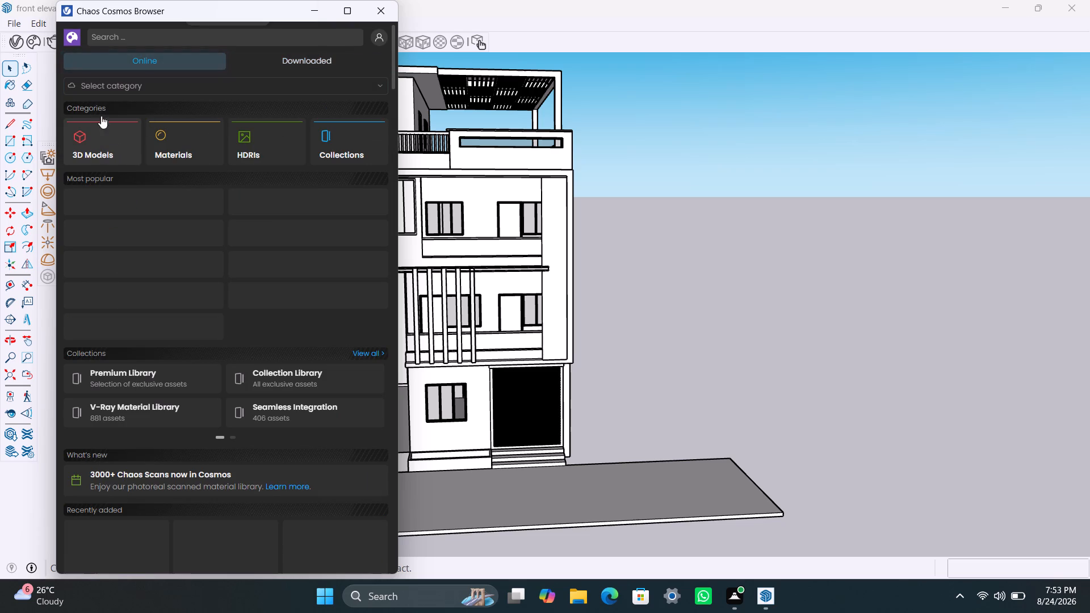
pyautogui.click(112, 86)
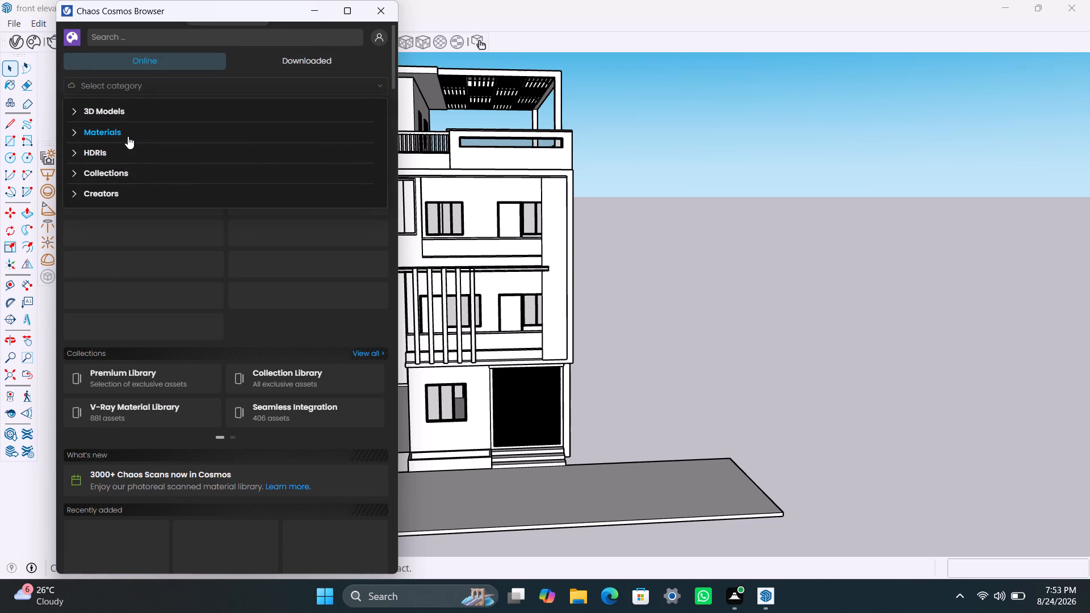
pyautogui.click(128, 136)
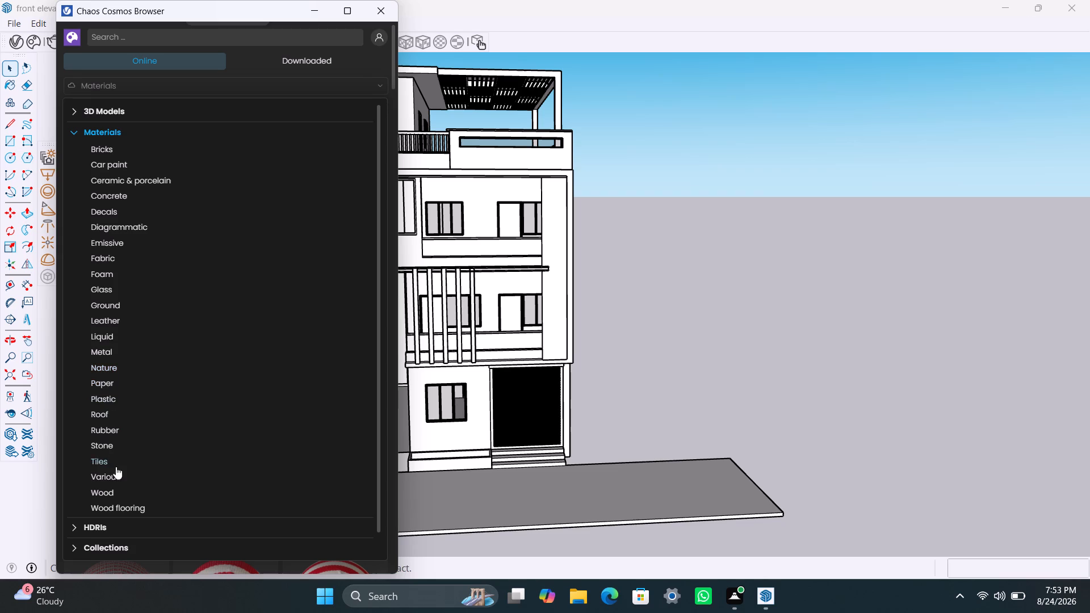
pyautogui.scroll(-1, 118, 473)
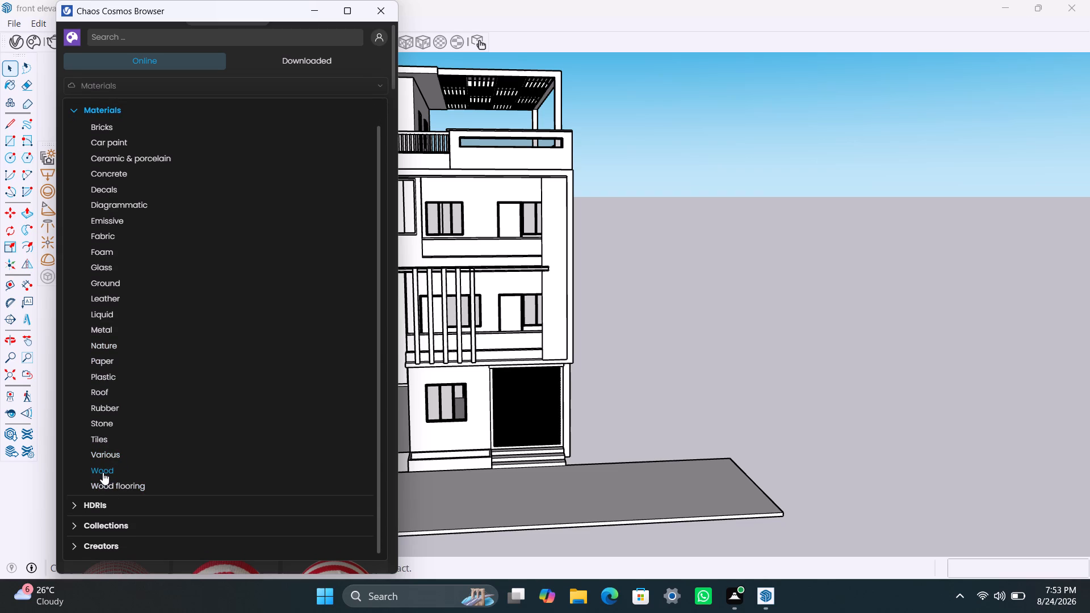
pyautogui.click(104, 451)
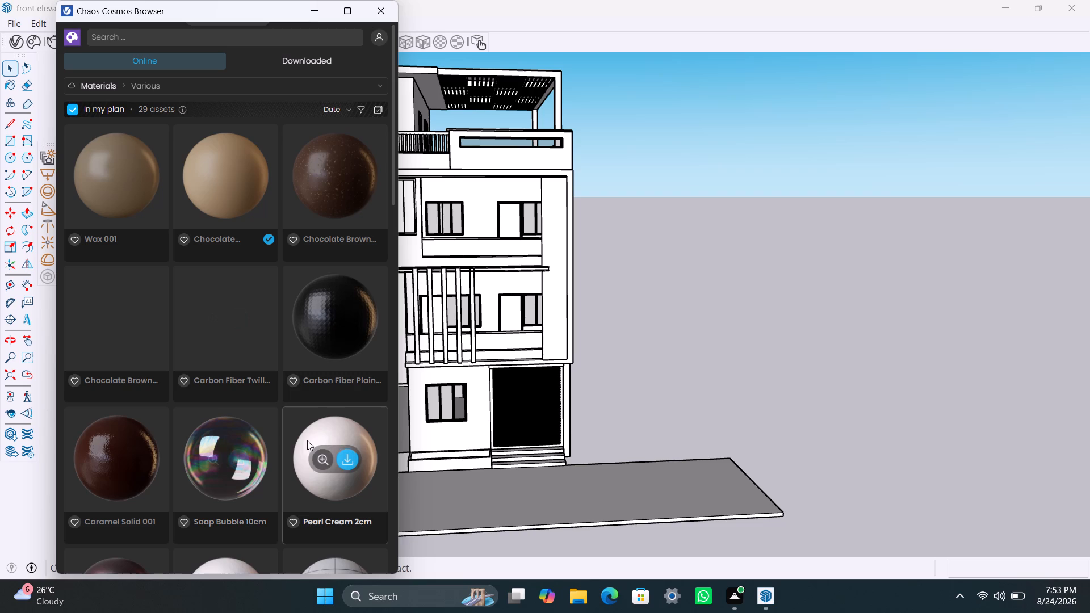
# Look through the Various materials from start to end and back, and minimise the Chaos Cosmos Browser.
pyautogui.scroll(-5, 219, 441)
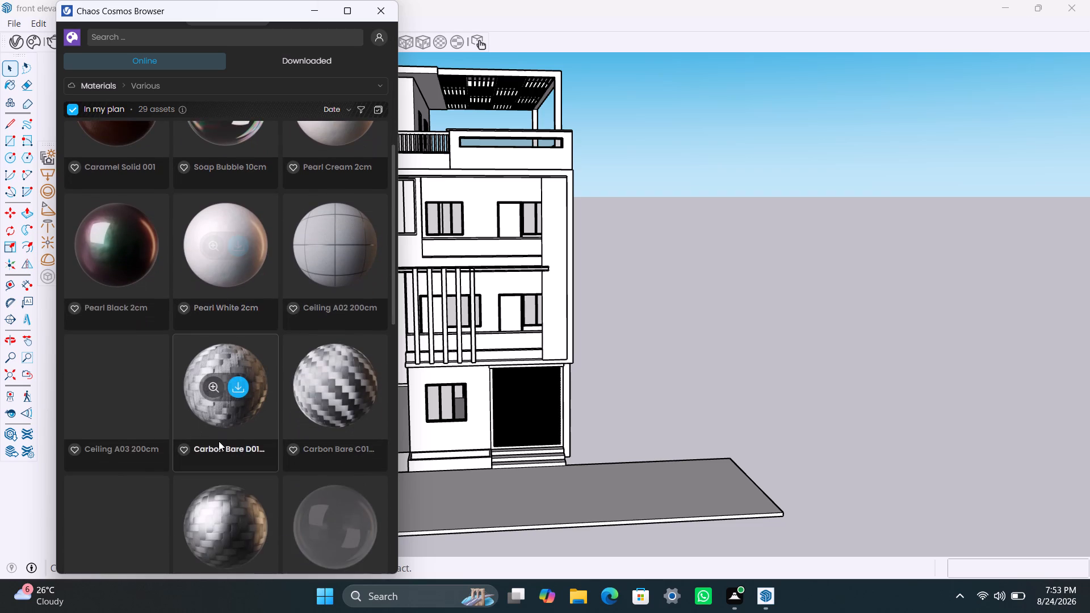
pyautogui.scroll(-7, 219, 441)
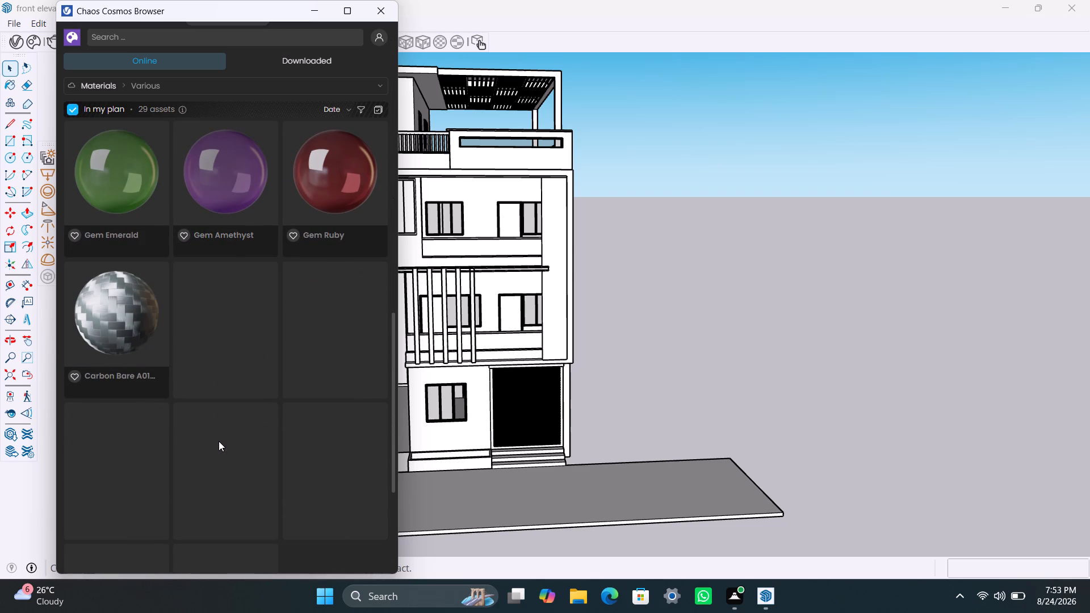
pyautogui.scroll(-2, 219, 441)
pyautogui.scroll(3, 219, 440)
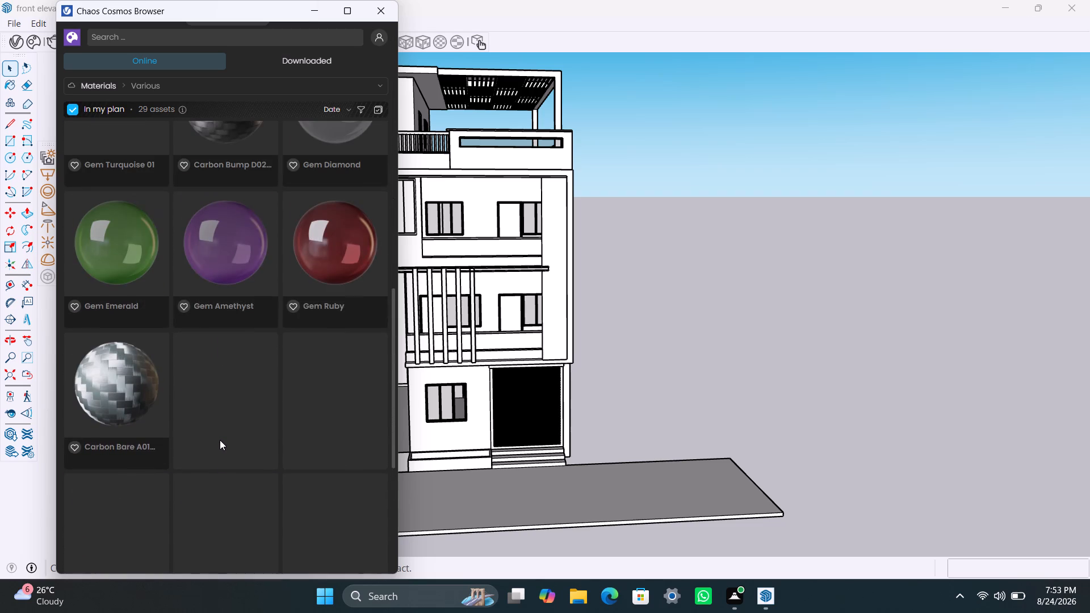
pyautogui.scroll(11, 220, 440)
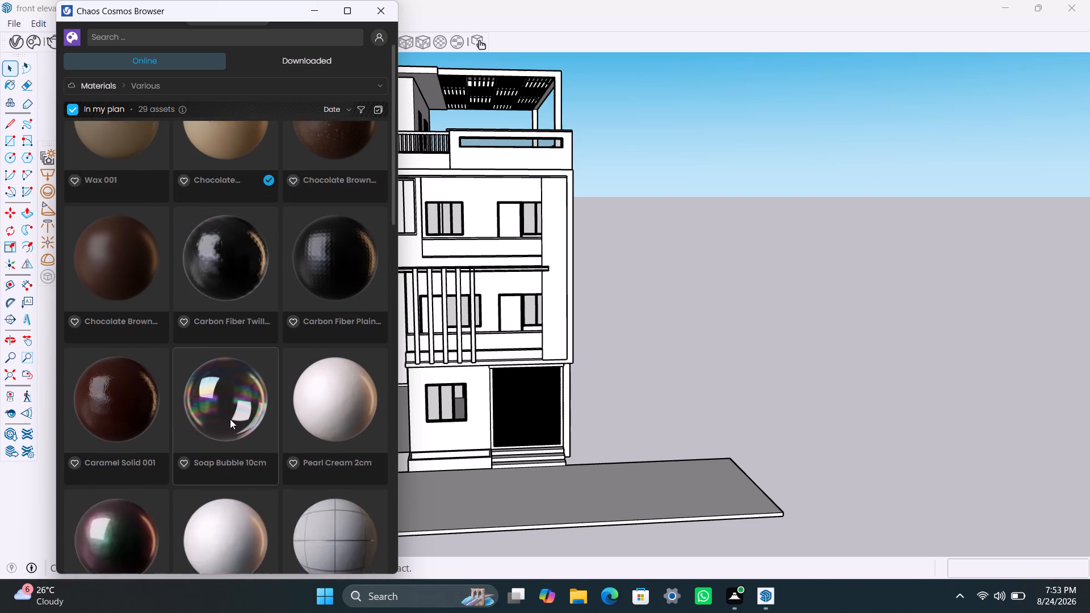
pyautogui.scroll(4, 175, 398)
pyautogui.scroll(2, 265, 313)
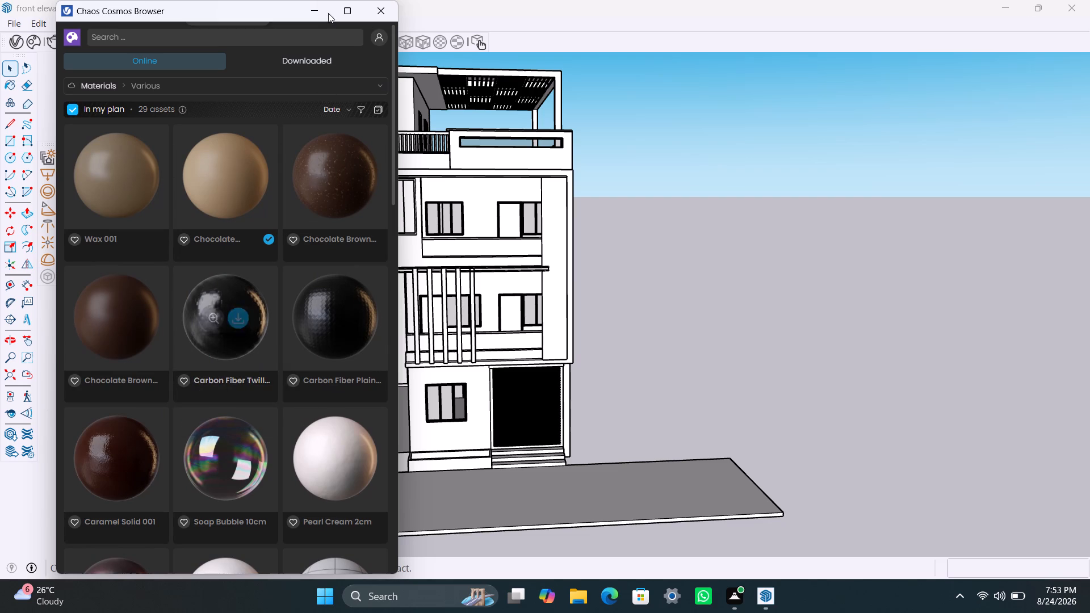
pyautogui.click(313, 6)
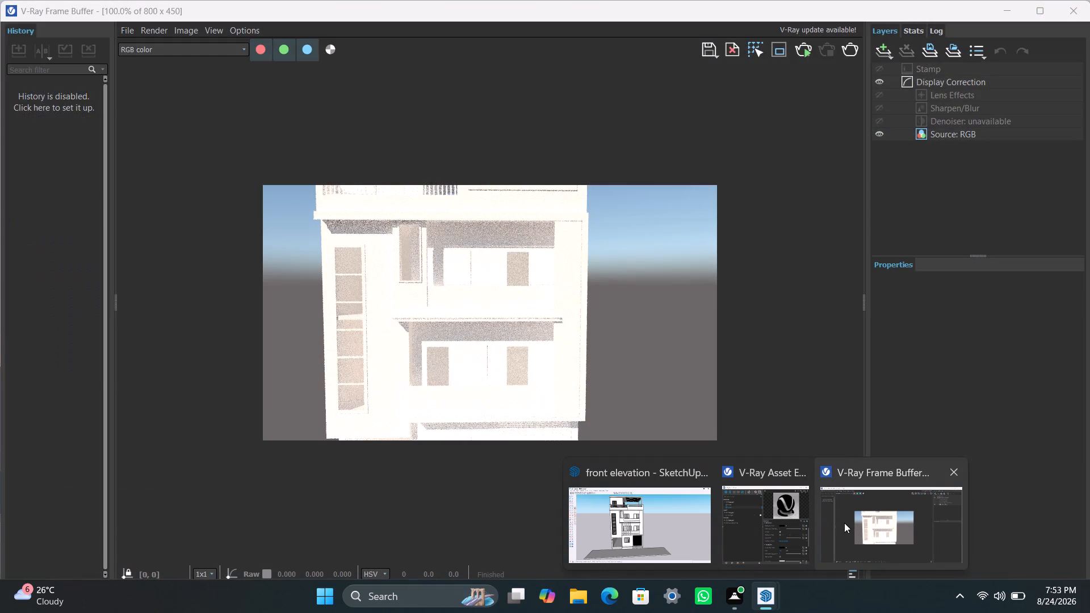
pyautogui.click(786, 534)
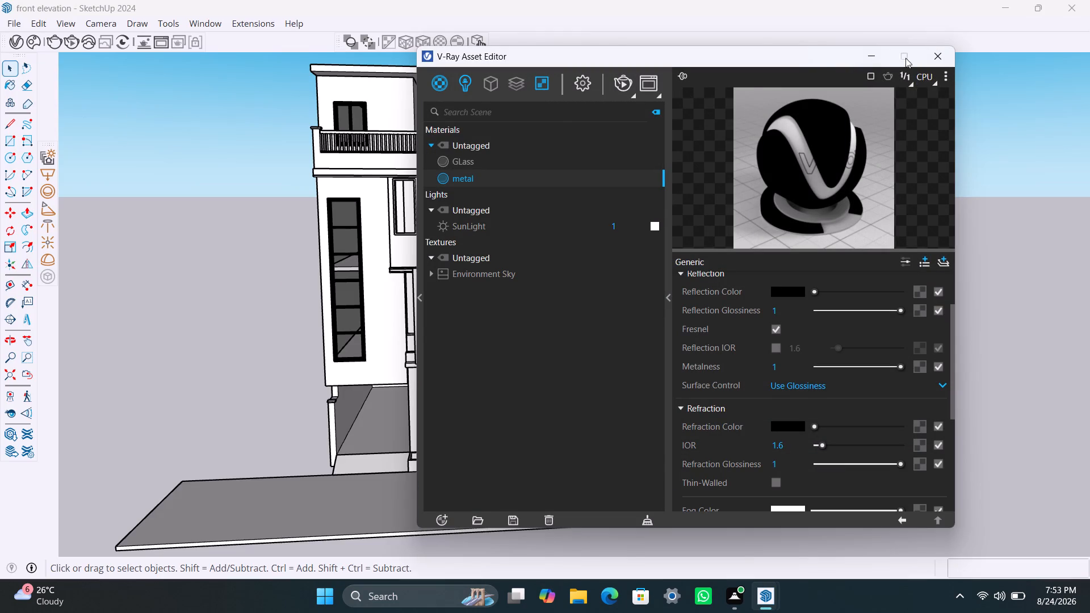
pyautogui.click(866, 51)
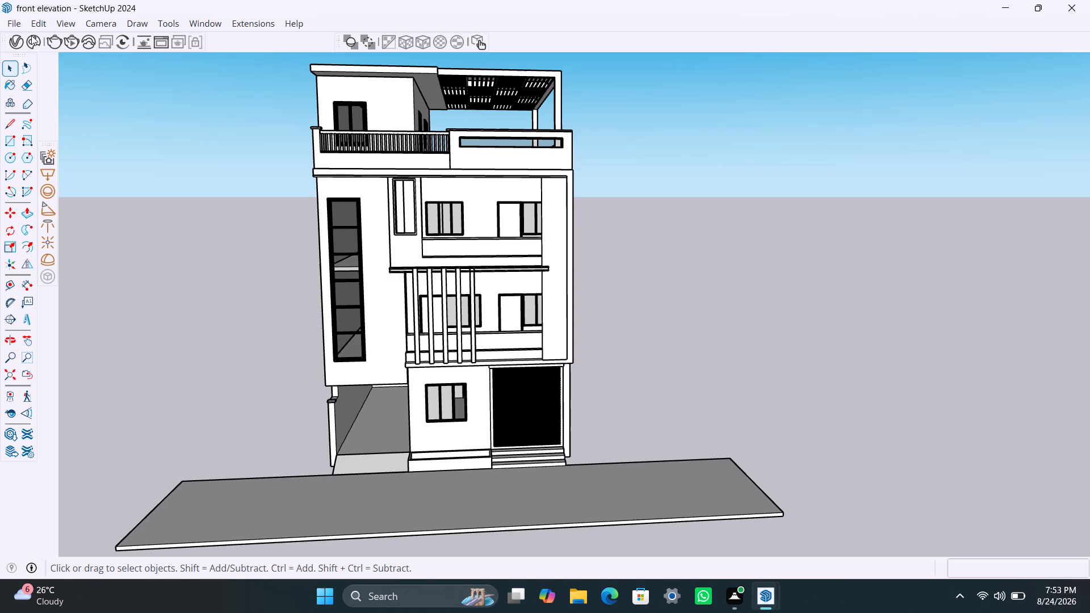
# Reopen the Chaos Cosmos Browser and look through the downloaded Ceramic & porcelain, Metal, Roof, Stone and Wood materials.
pyautogui.click(29, 40)
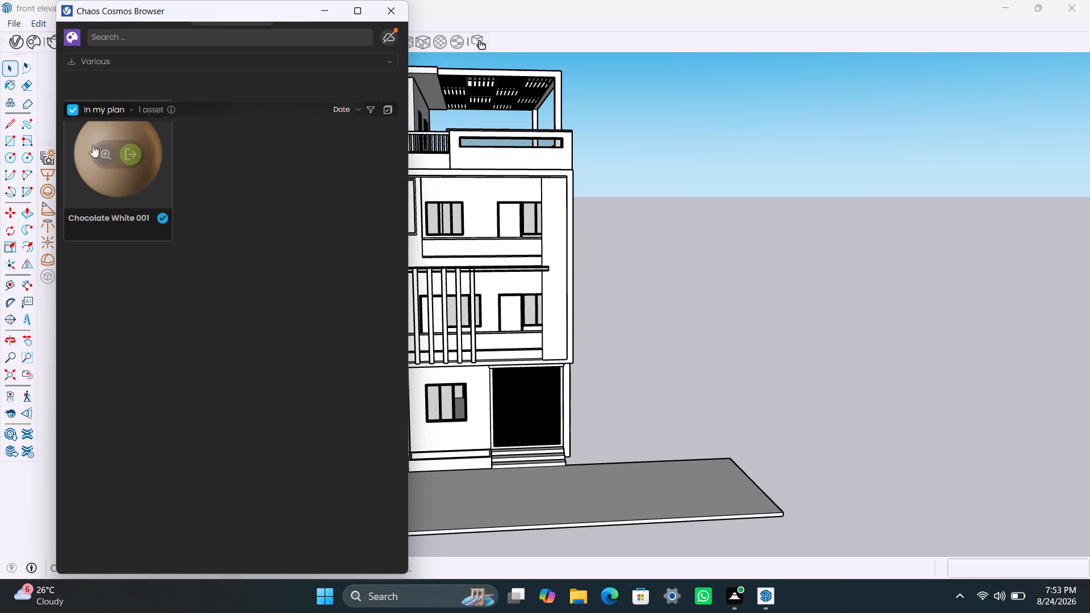
pyautogui.click(110, 64)
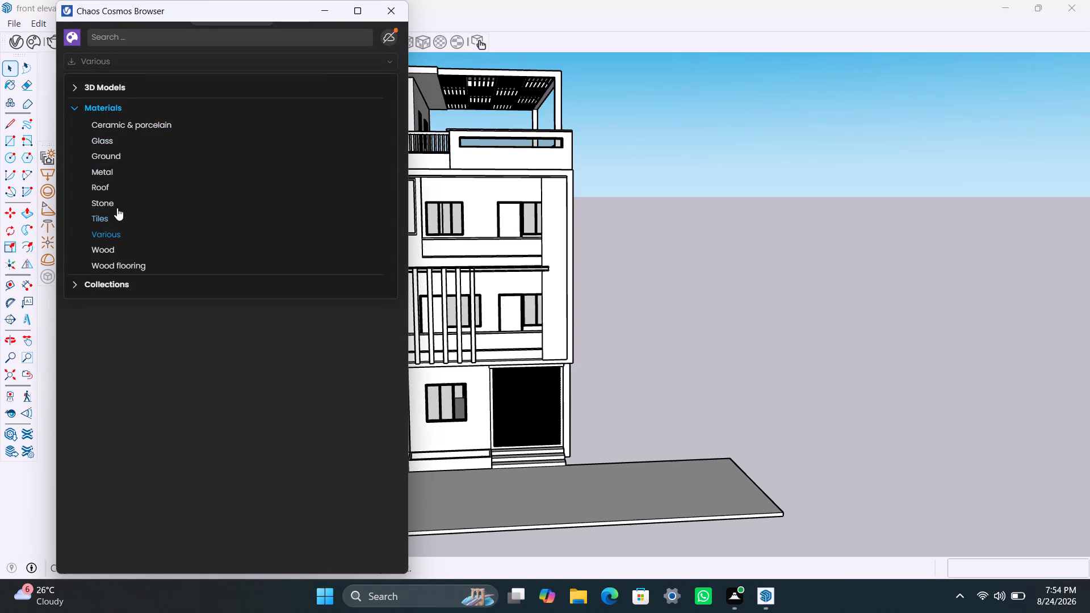
pyautogui.scroll(4, 138, 171)
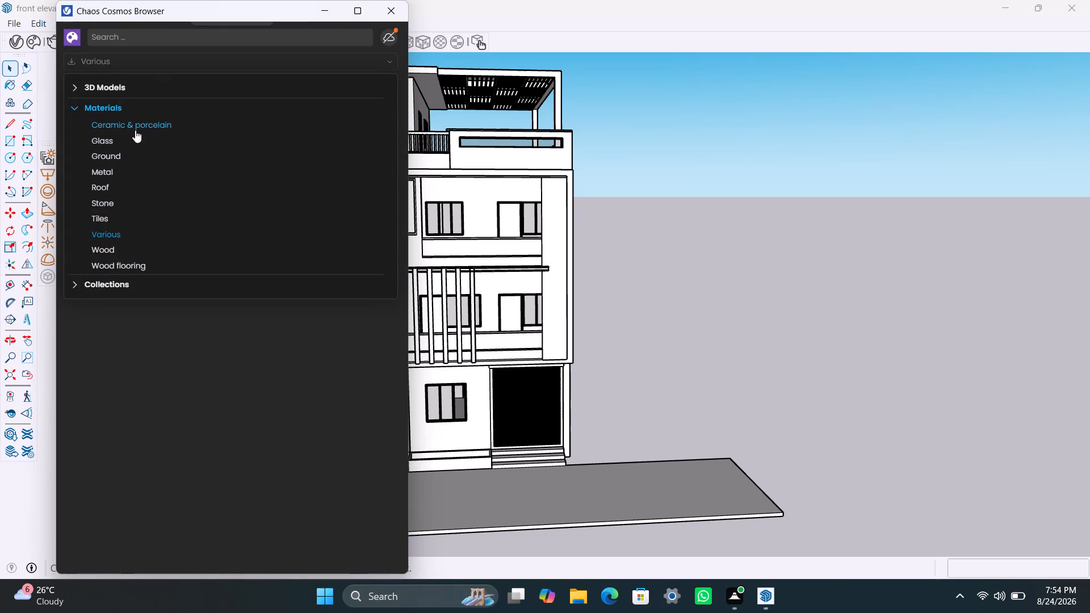
pyautogui.scroll(4, 154, 249)
pyautogui.click(77, 107)
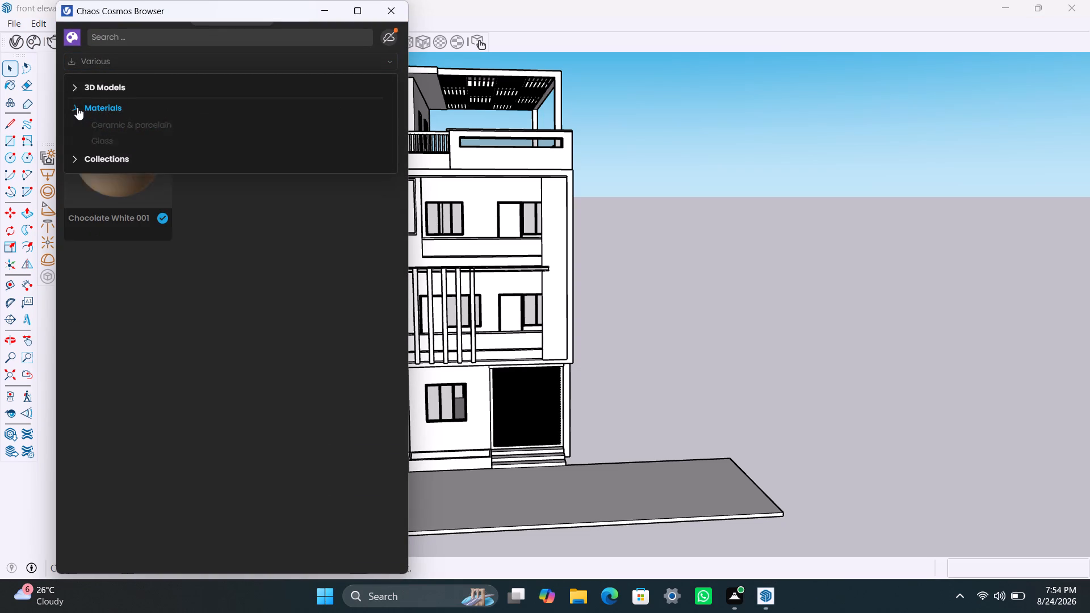
pyautogui.click(77, 107)
pyautogui.click(123, 123)
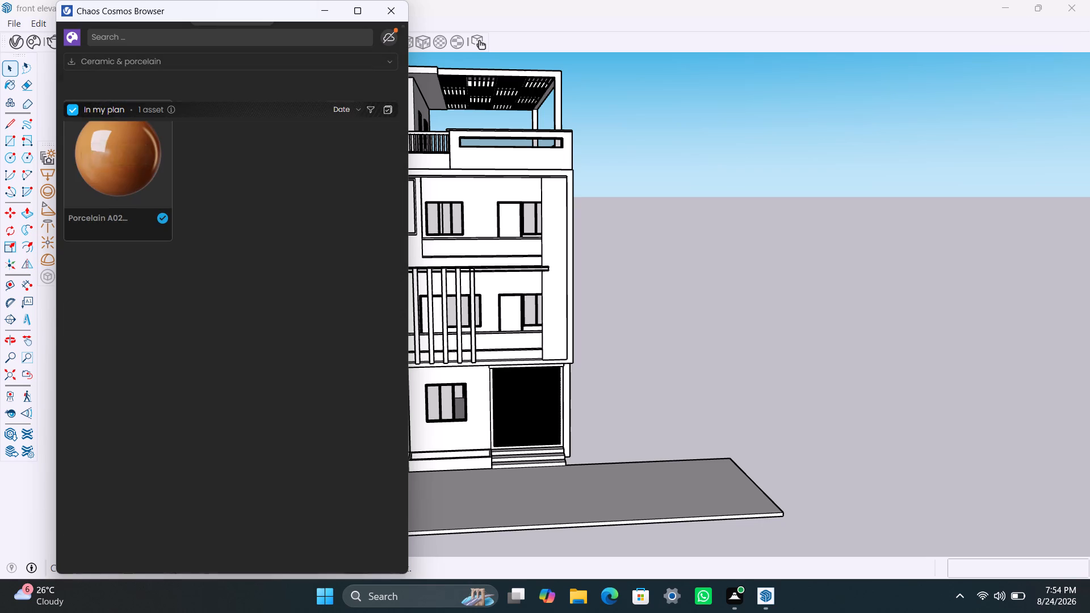
pyautogui.click(78, 68)
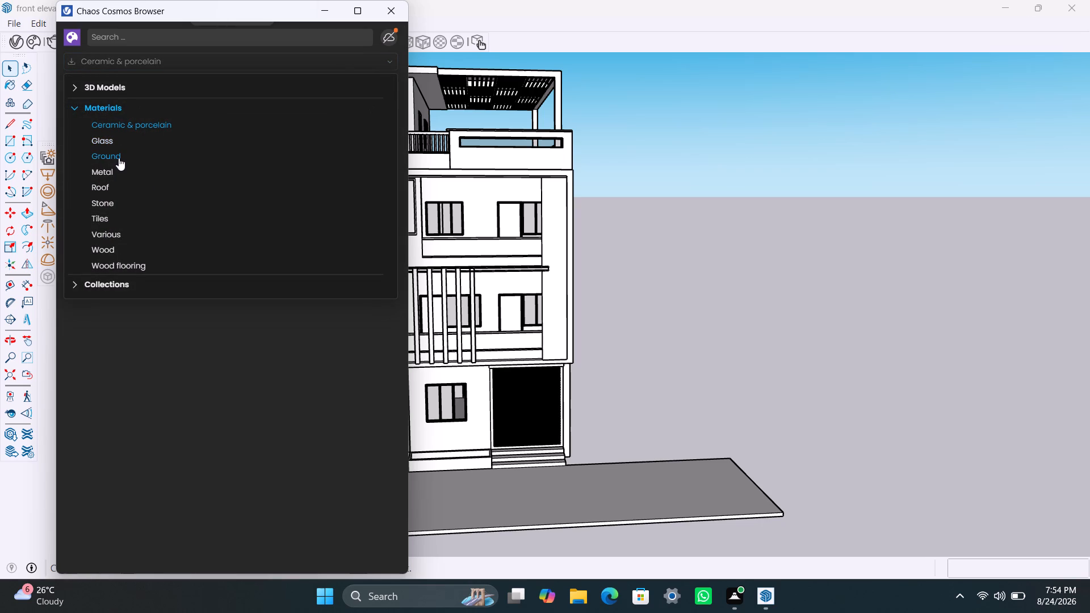
pyautogui.click(118, 173)
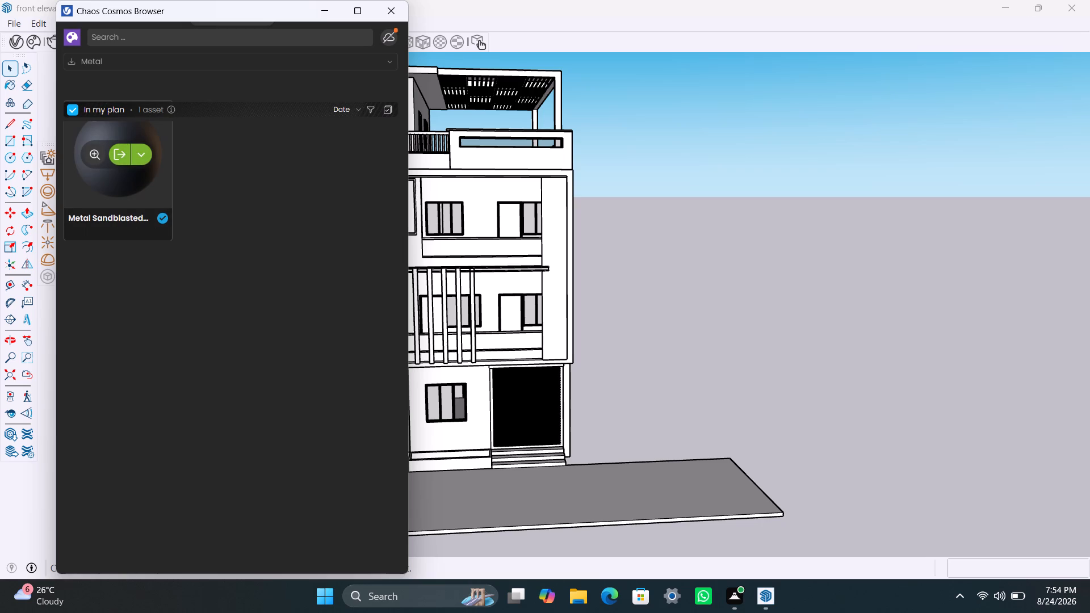
pyautogui.click(109, 57)
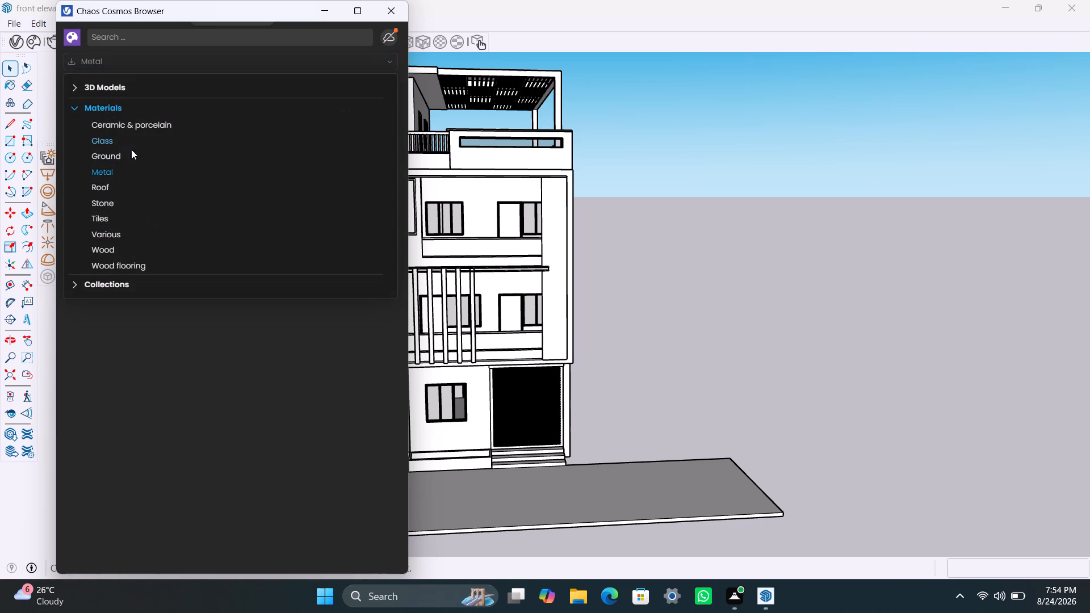
pyautogui.click(105, 186)
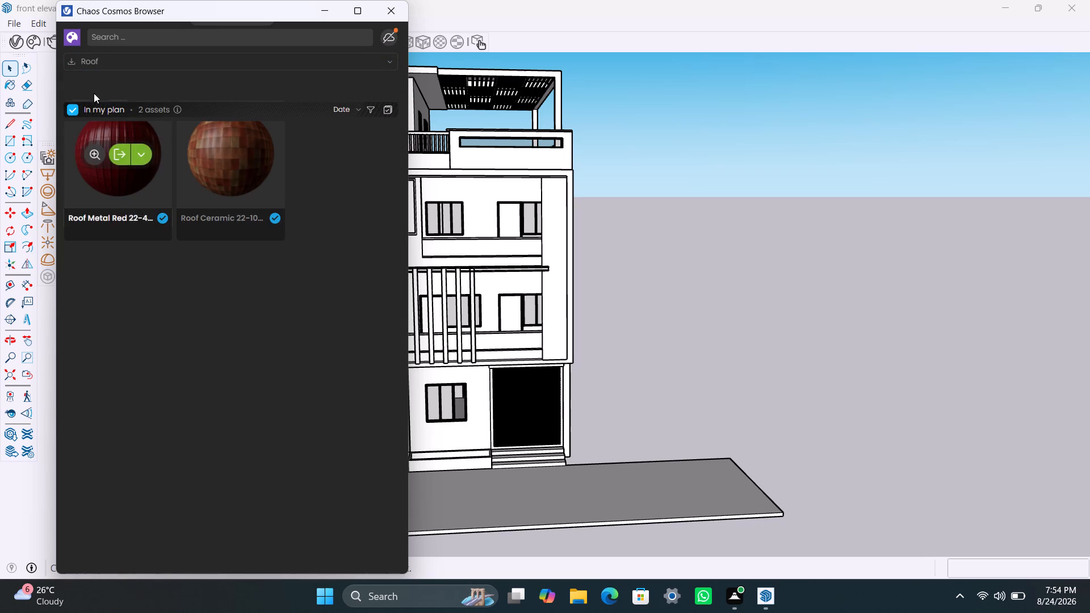
pyautogui.click(99, 66)
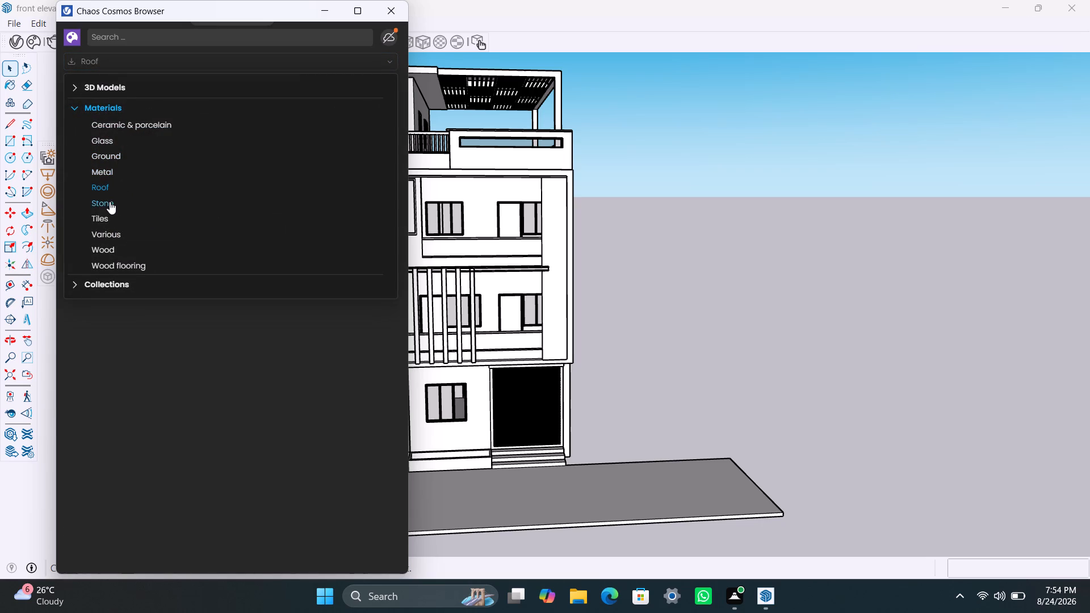
pyautogui.click(110, 201)
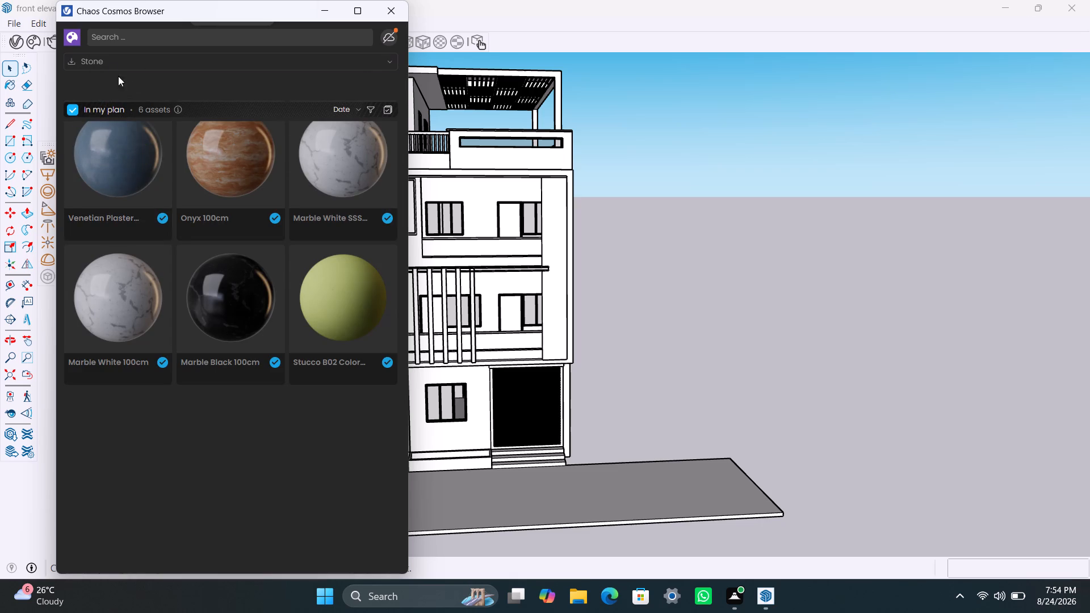
pyautogui.click(110, 62)
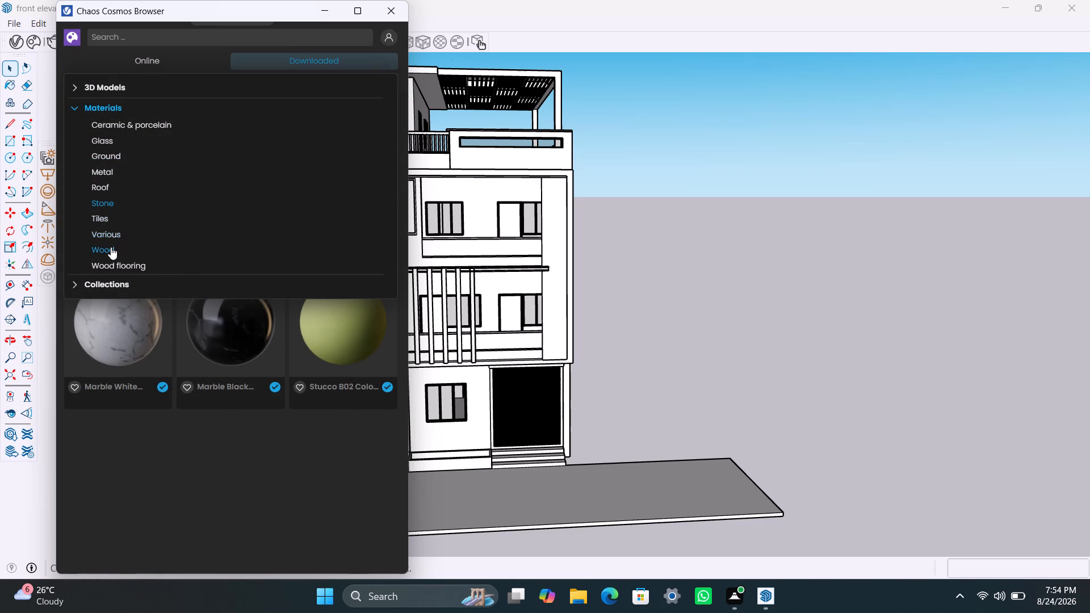
pyautogui.click(111, 247)
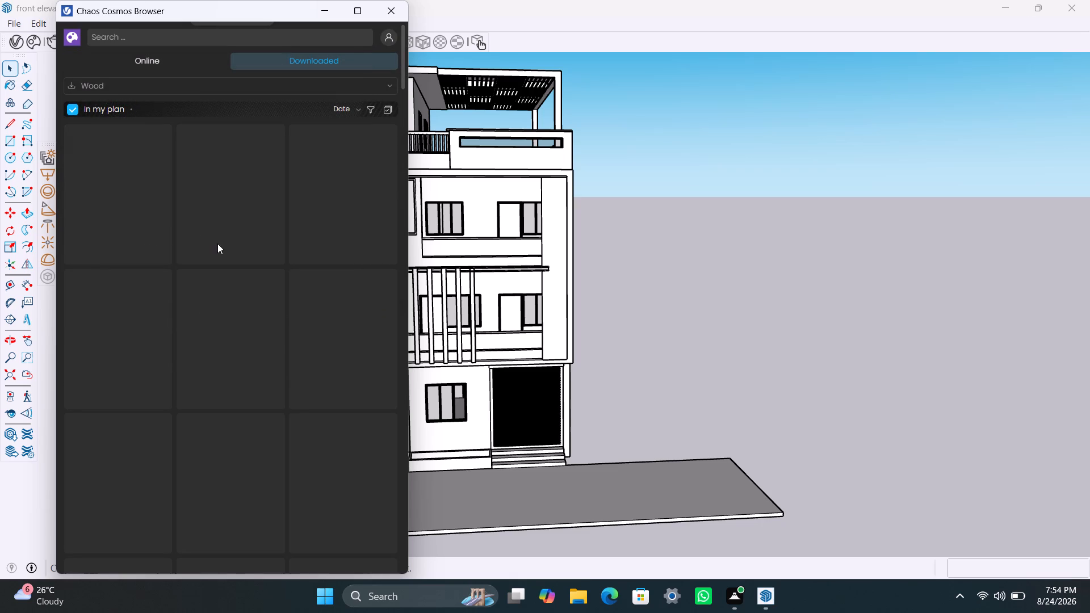
# Switch to the online asset library and browse the Wood category, the full Materials list and the HDRIs.
pyautogui.click(119, 70)
pyautogui.click(162, 64)
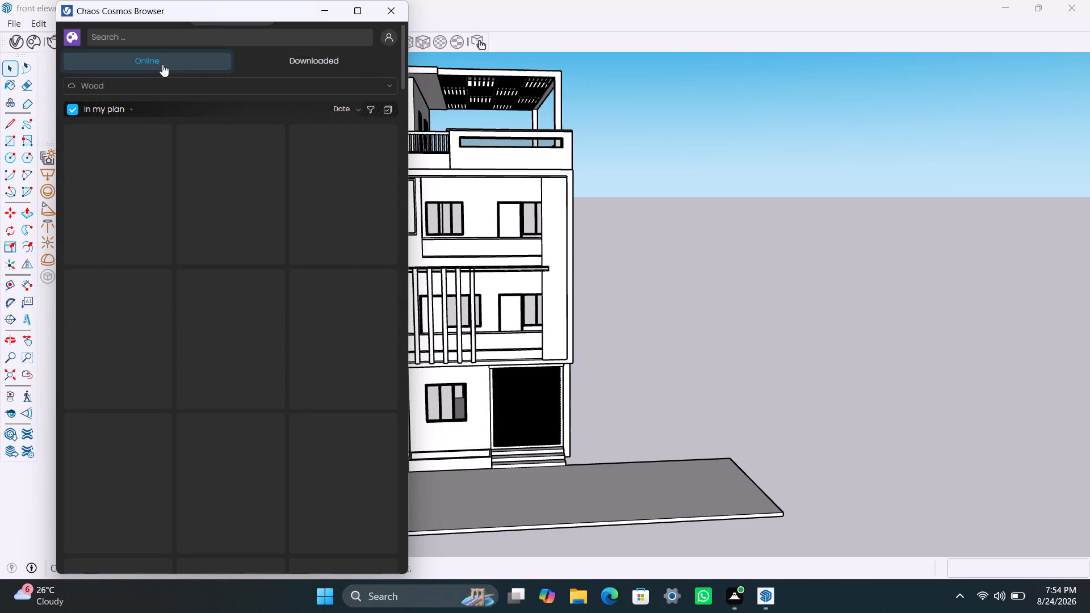
pyautogui.click(121, 93)
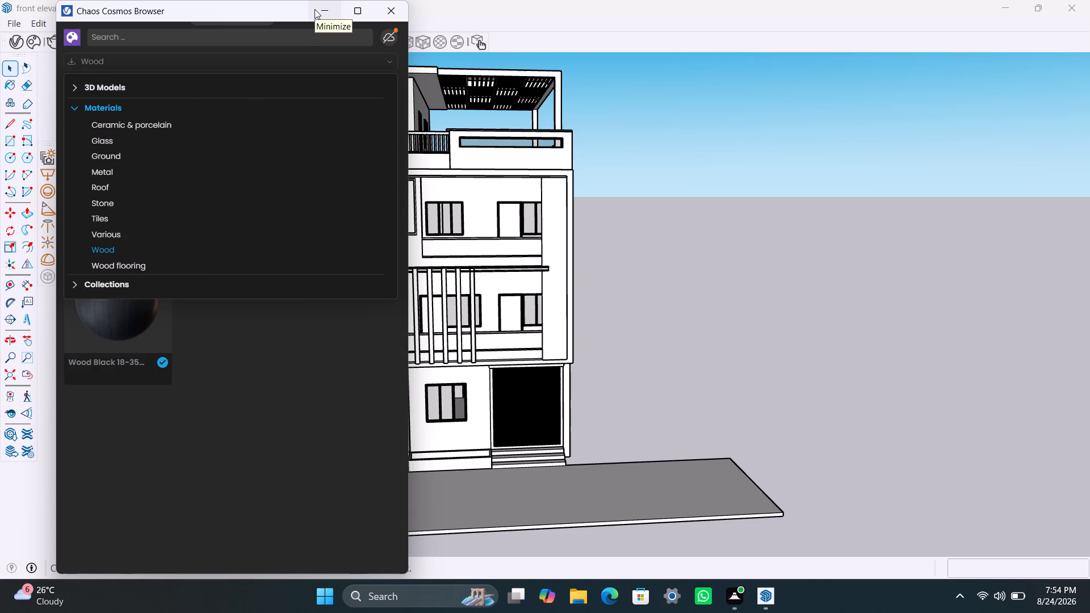
pyautogui.tripleClick(118, 114)
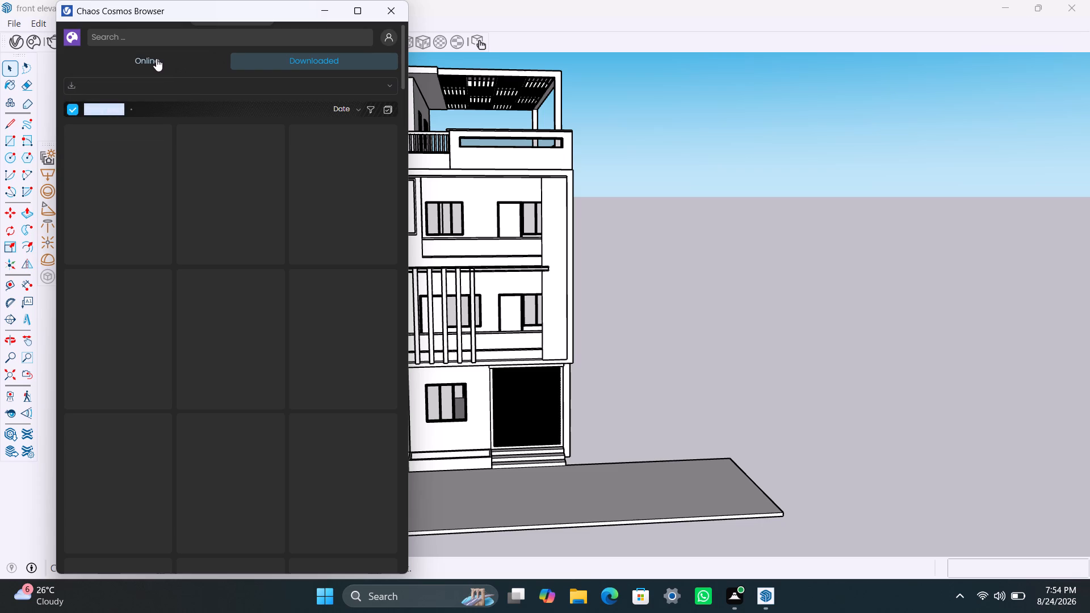
pyautogui.click(156, 58)
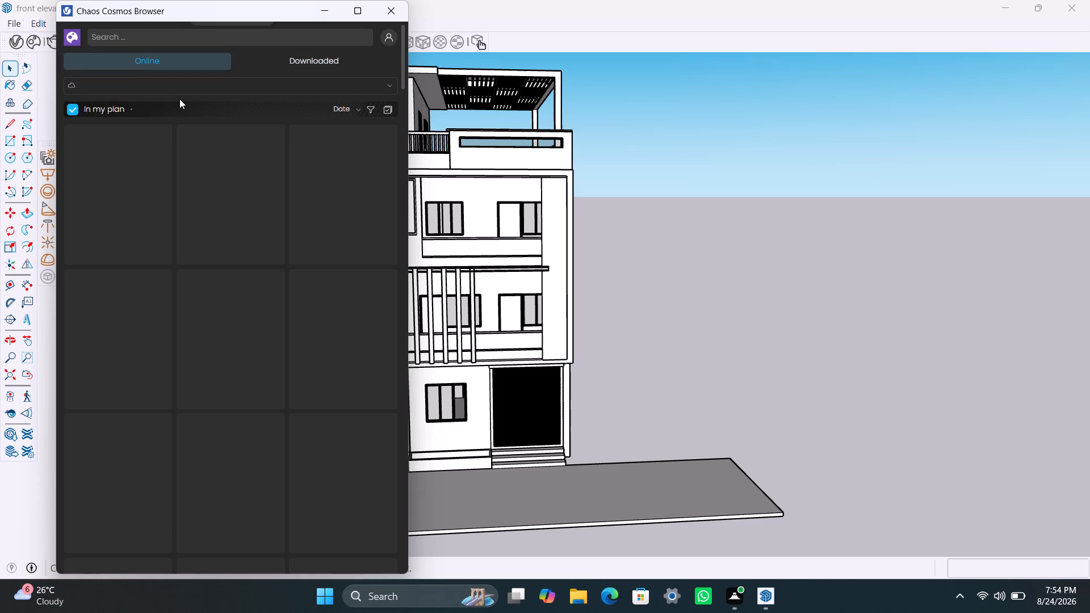
pyautogui.click(144, 64)
pyautogui.click(190, 87)
pyautogui.scroll(-3, 177, 410)
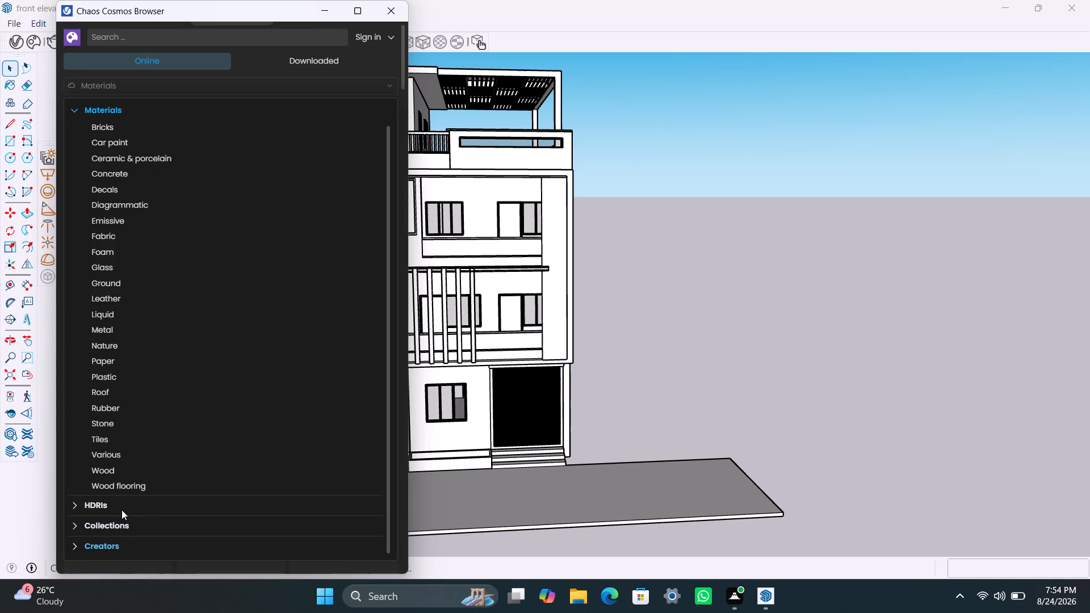
pyautogui.click(108, 502)
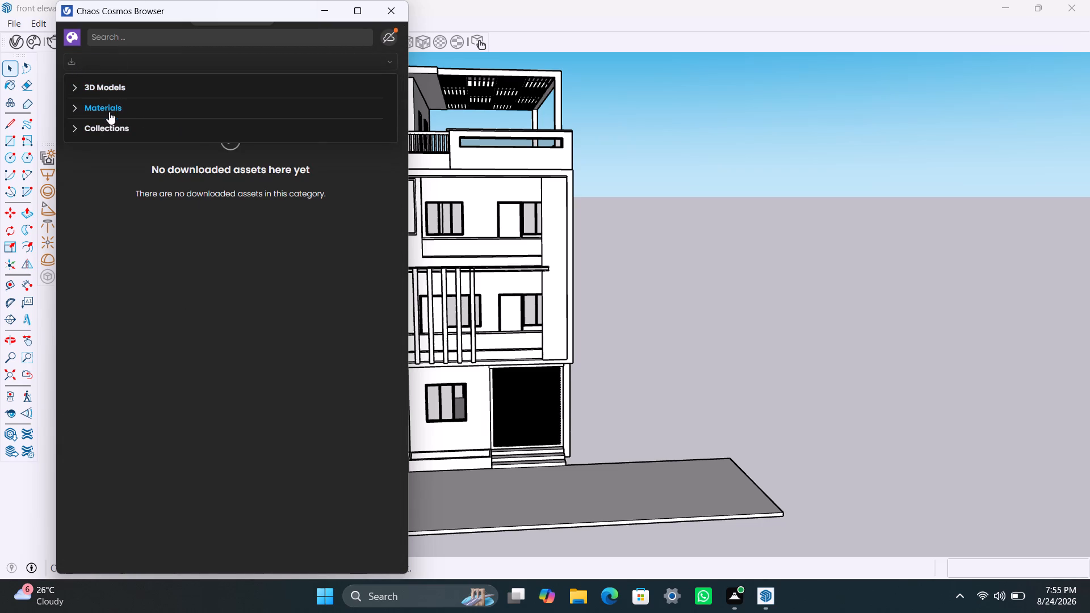
# Look through the Collections, then the online Creators, 3D Models and HDRIs categories in the asset library.
pyautogui.click(106, 126)
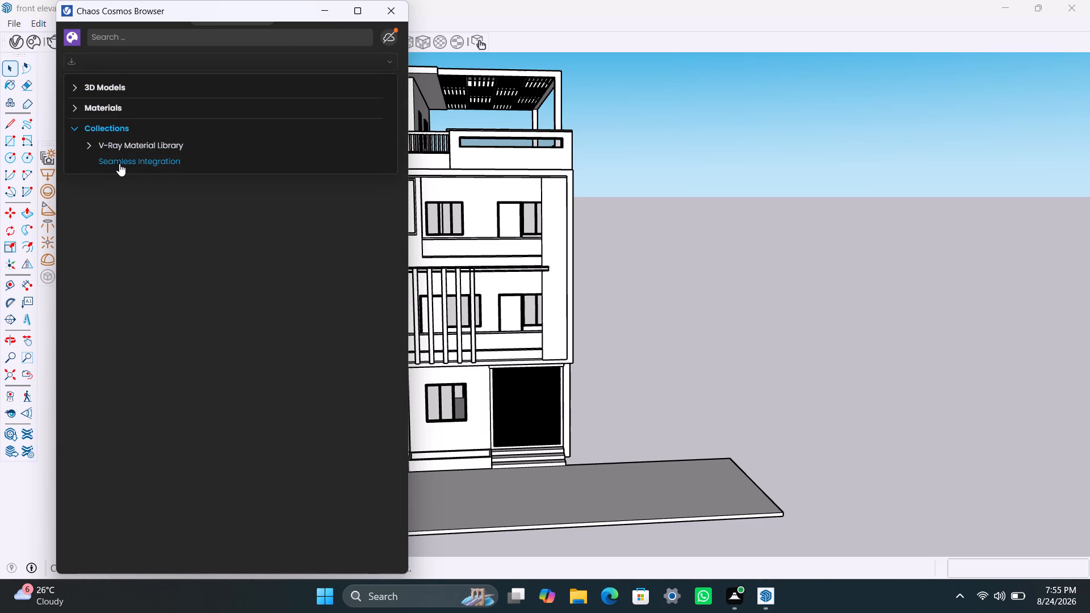
pyautogui.click(119, 39)
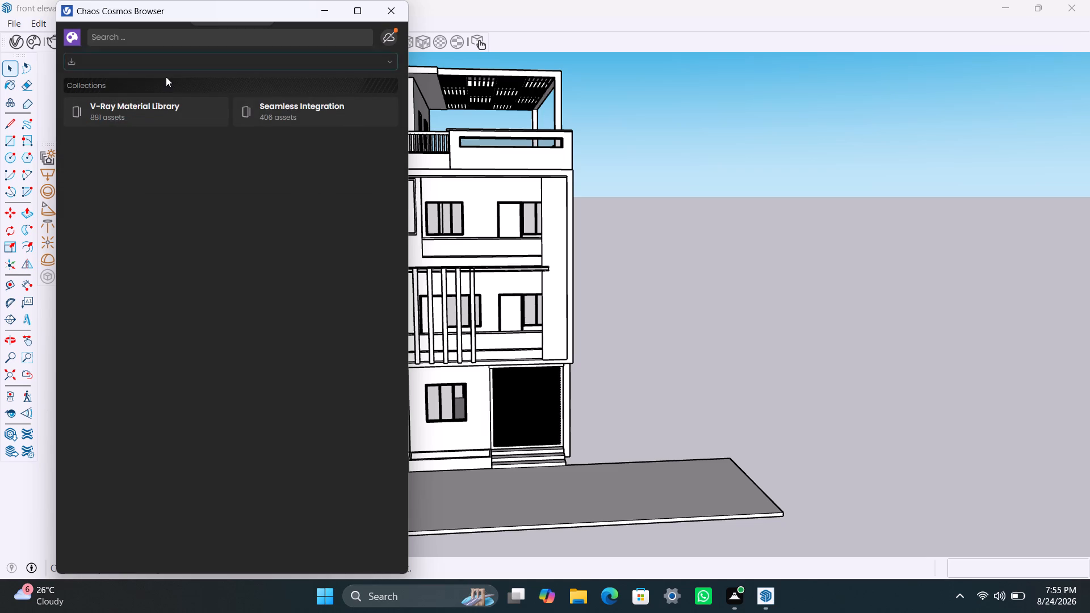
pyautogui.click(146, 66)
pyautogui.click(132, 61)
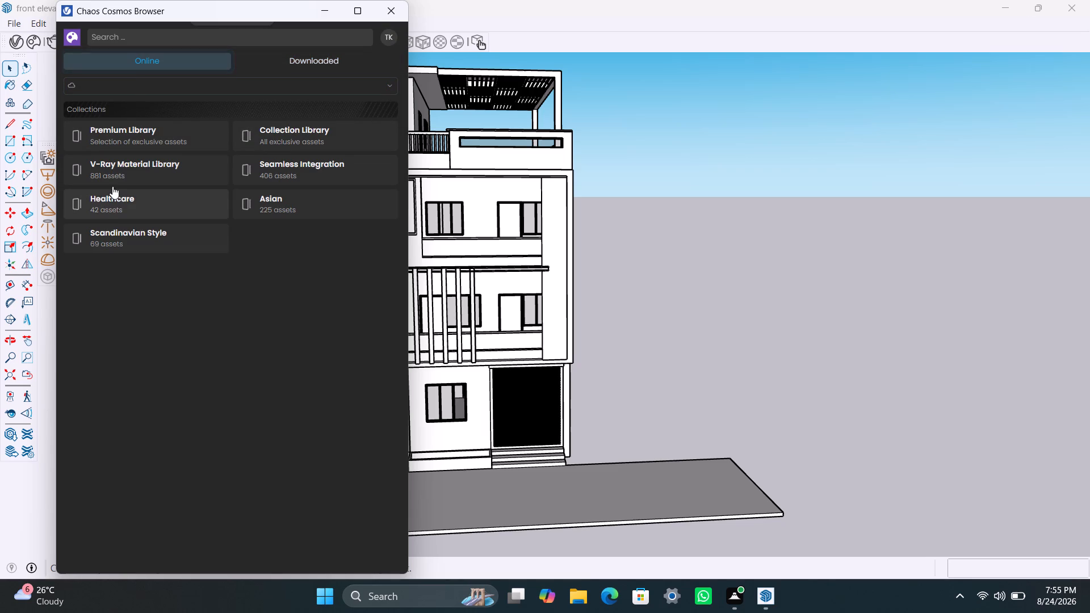
pyautogui.click(133, 65)
pyautogui.click(87, 85)
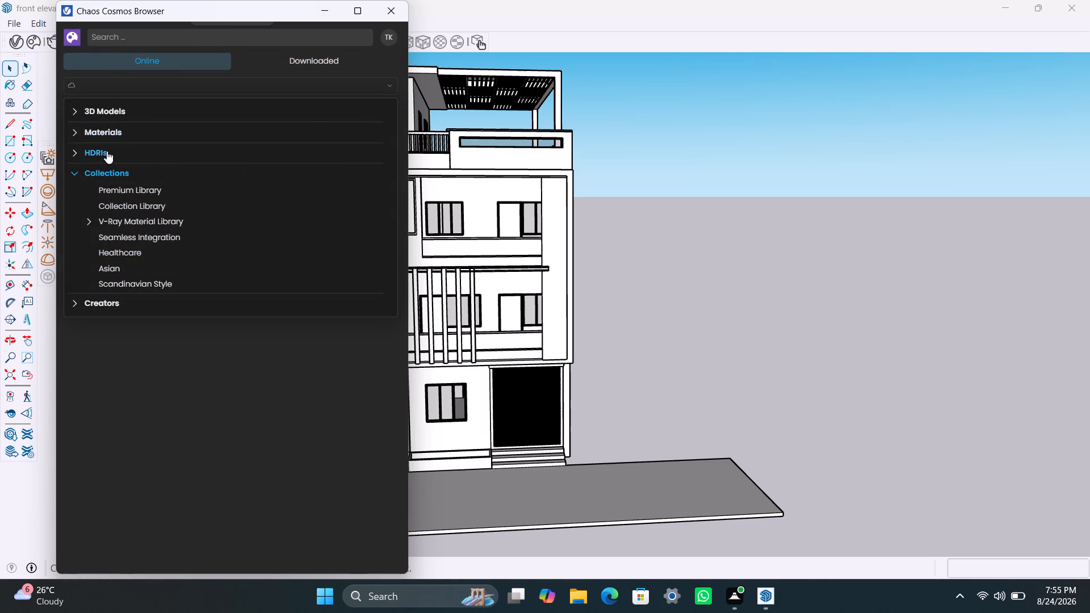
pyautogui.click(84, 301)
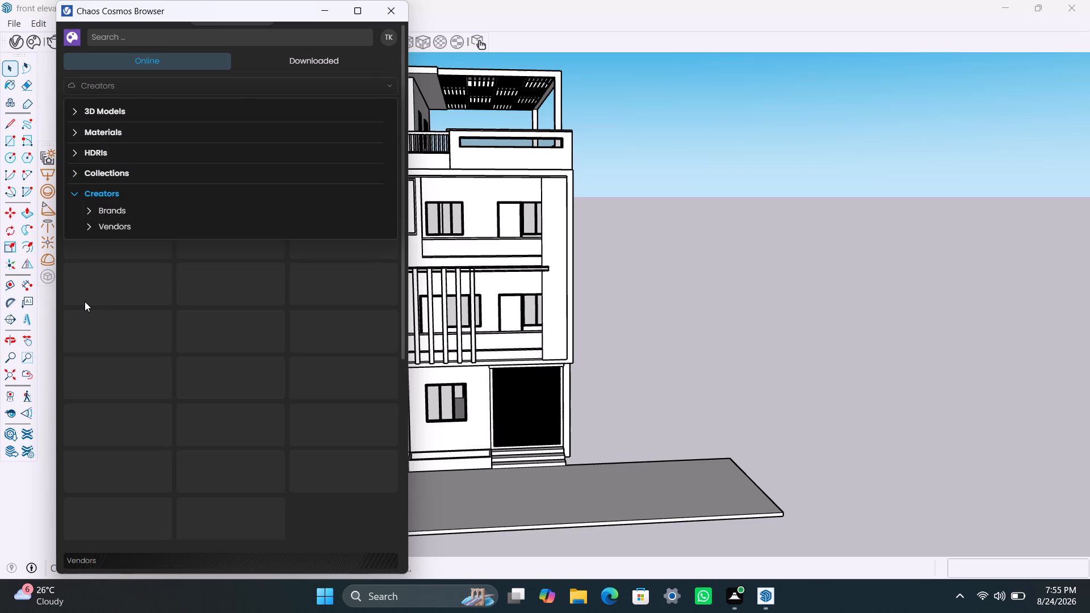
pyautogui.click(105, 109)
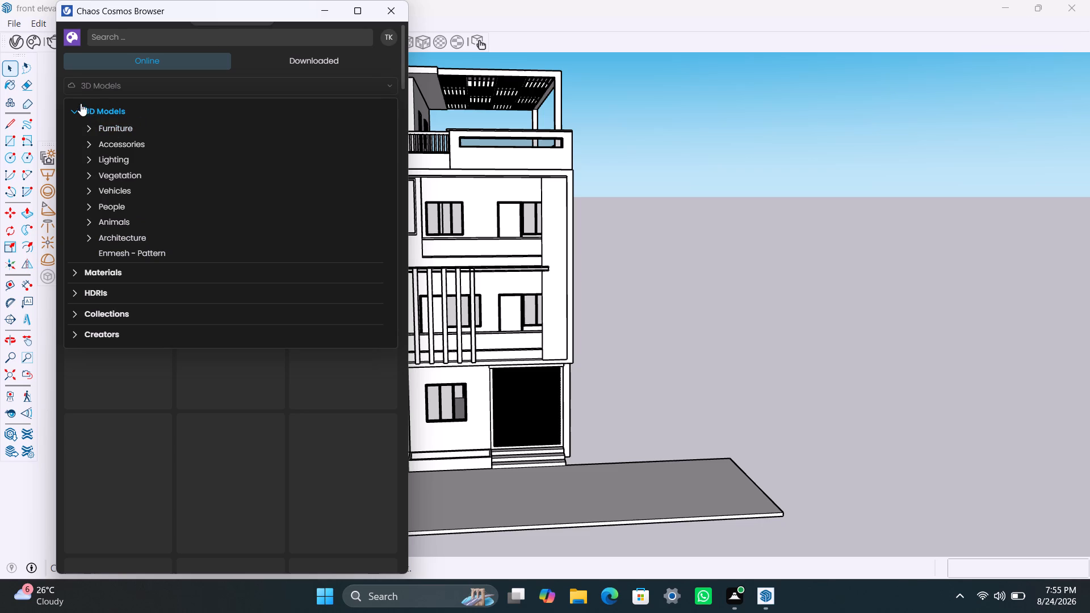
pyautogui.click(91, 292)
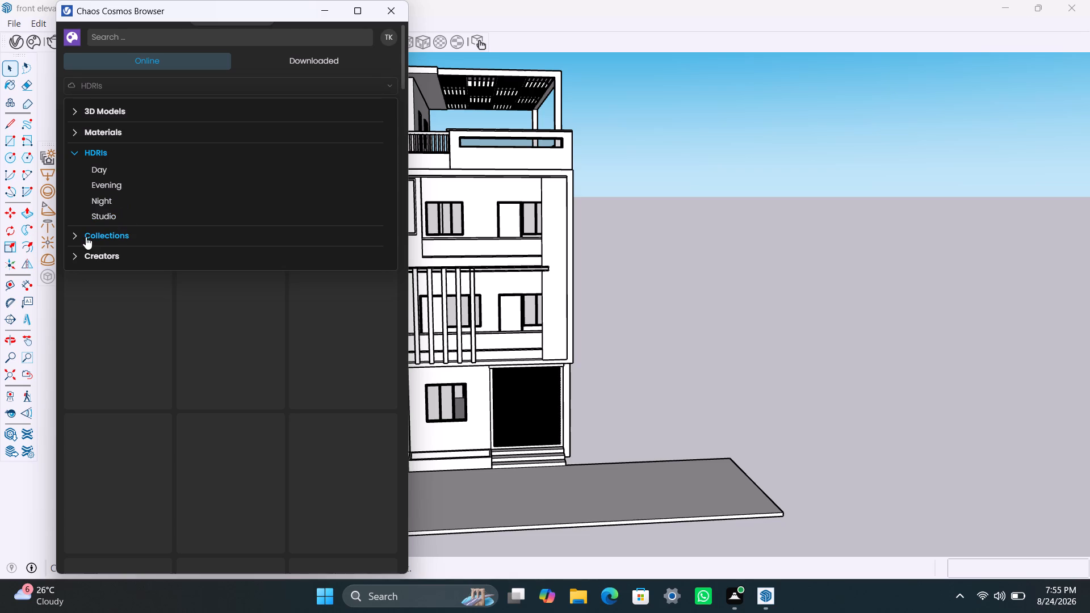
pyautogui.scroll(2, 138, 158)
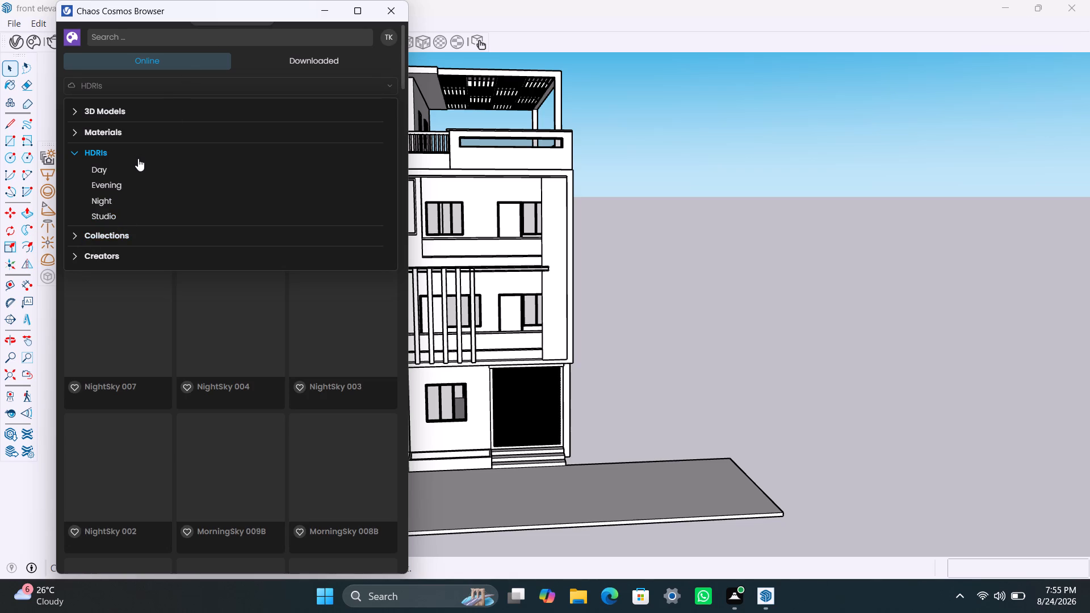
# Browse the online Bricks materials in the asset library from start to end and partway back.
pyautogui.click(113, 129)
pyautogui.click(117, 146)
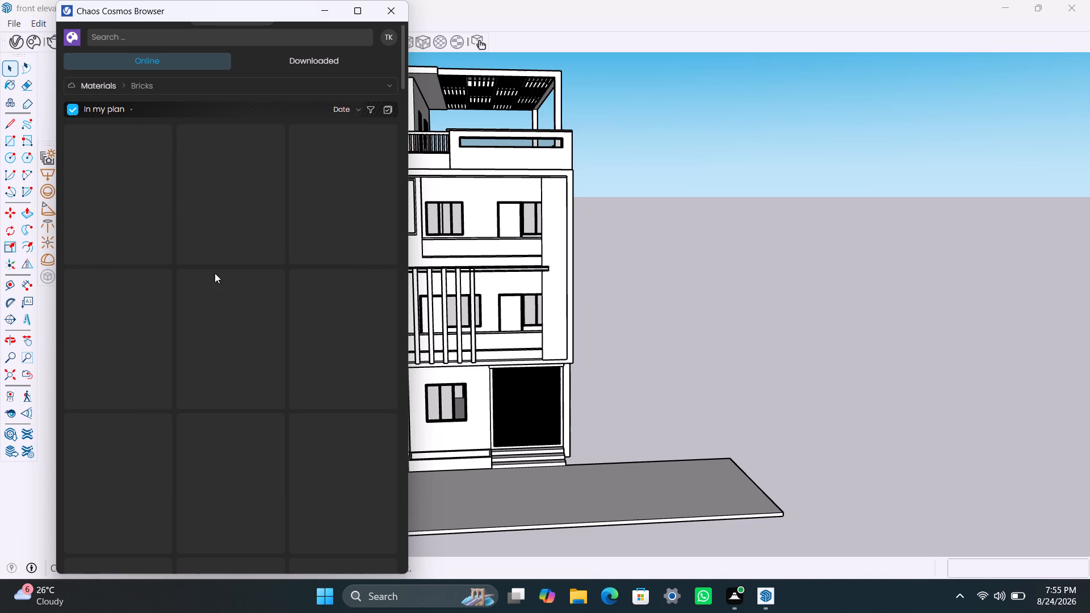
pyautogui.scroll(-2, 218, 289)
pyautogui.scroll(3, 218, 296)
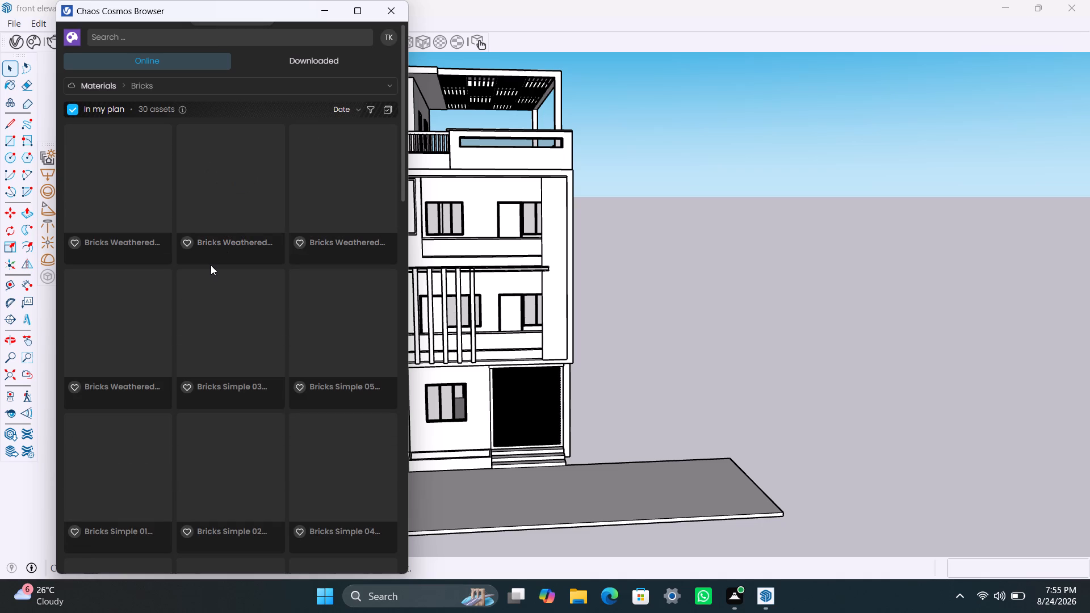
pyautogui.scroll(-3, 216, 351)
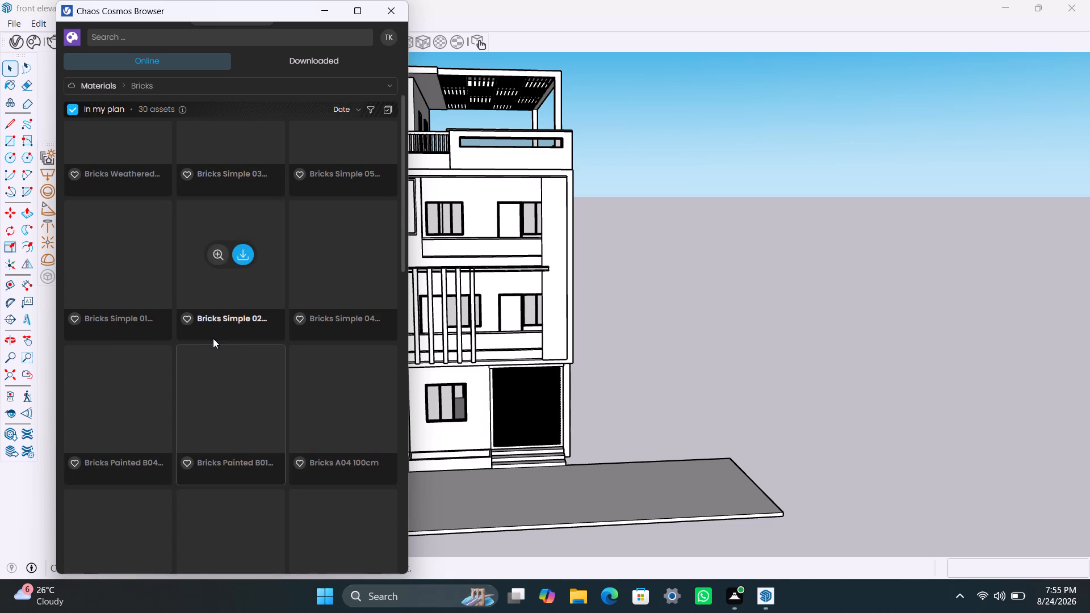
pyautogui.scroll(4, 226, 344)
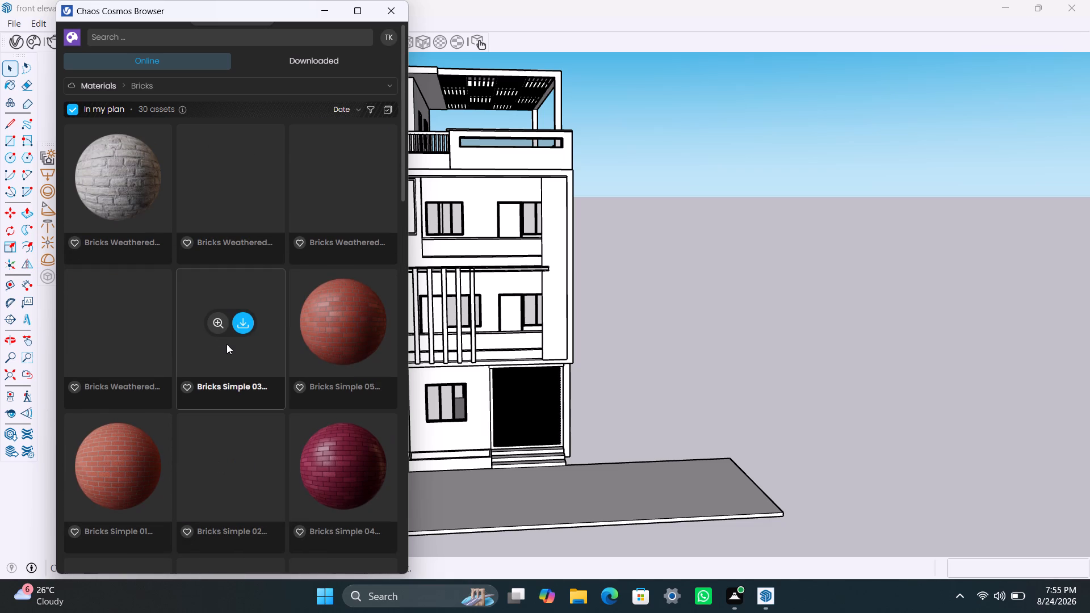
pyautogui.scroll(1, 228, 344)
pyautogui.scroll(-2, 228, 344)
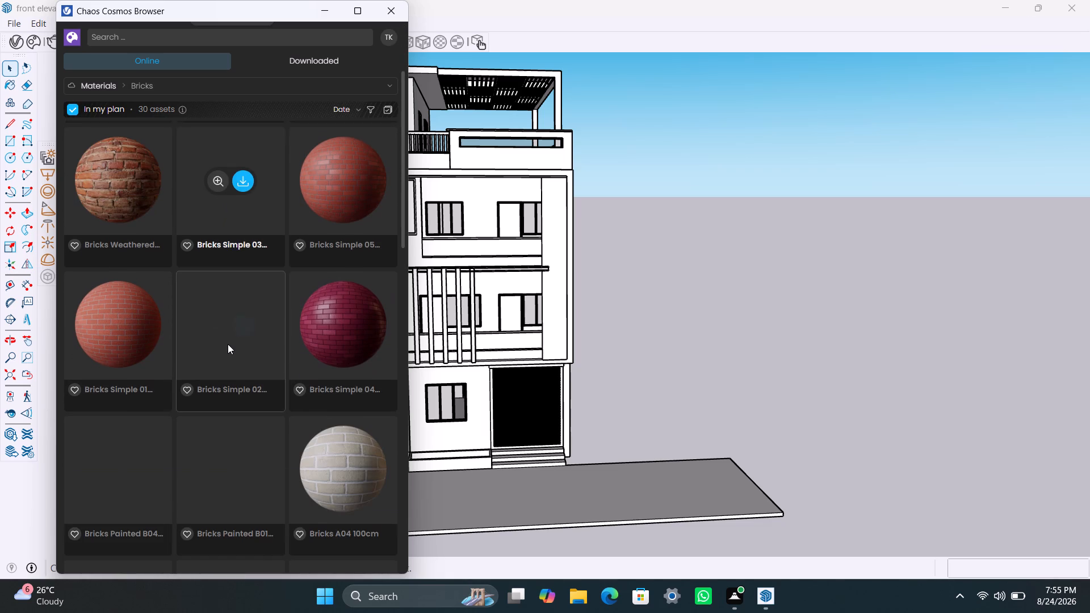
pyautogui.scroll(-3, 228, 344)
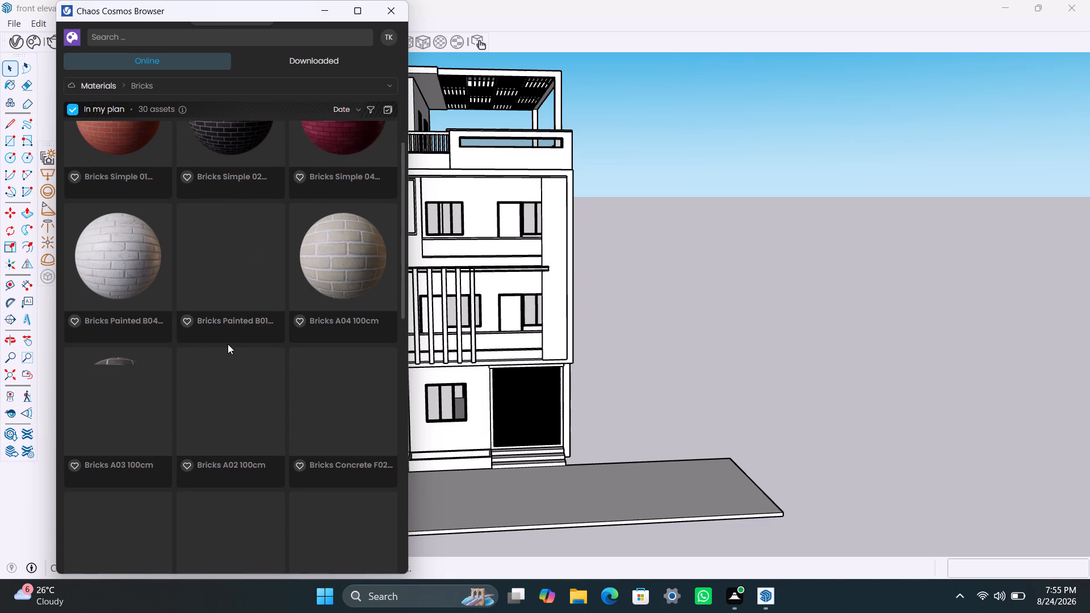
pyautogui.scroll(-2, 228, 344)
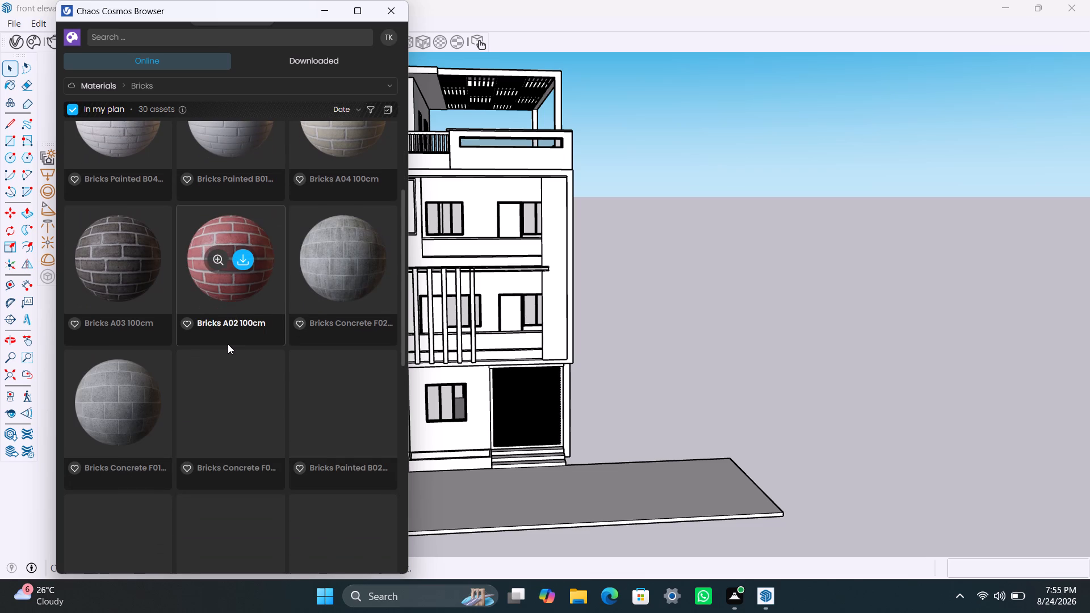
pyautogui.scroll(-3, 228, 344)
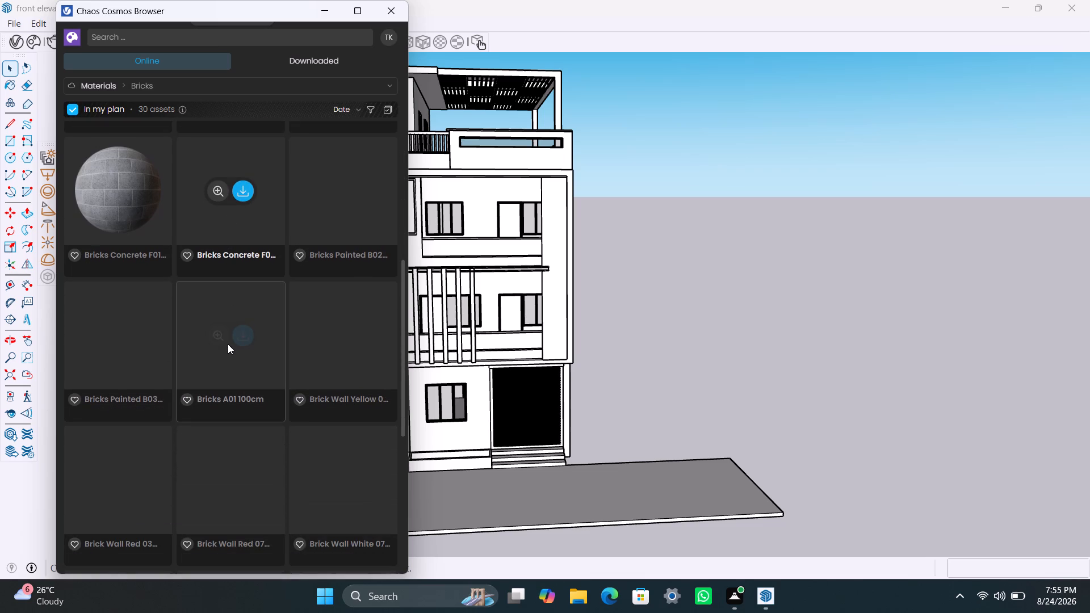
pyautogui.scroll(-5, 228, 344)
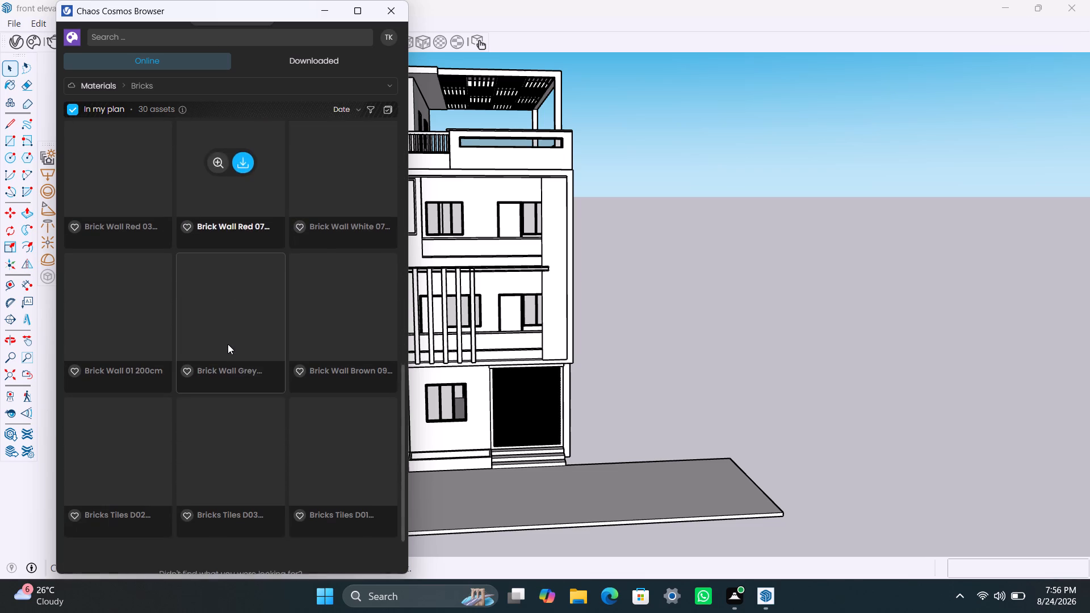
pyautogui.scroll(-1, 228, 344)
pyautogui.scroll(4, 228, 344)
pyautogui.scroll(3, 187, 317)
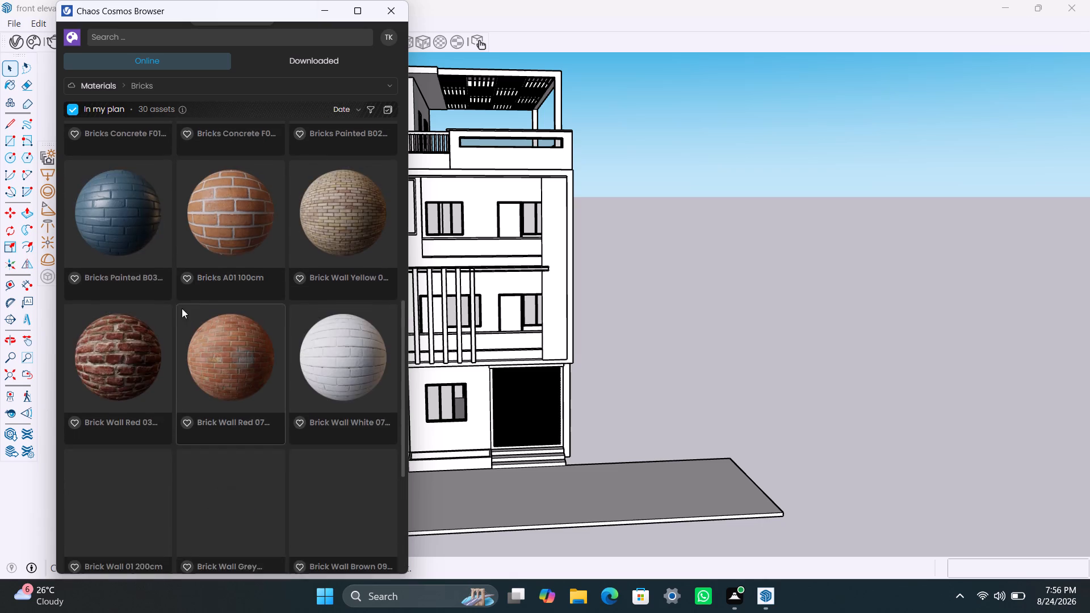
pyautogui.scroll(1, 182, 308)
# Switch to the online Concrete materials and look through the whole category and back to its start.
pyautogui.click(181, 89)
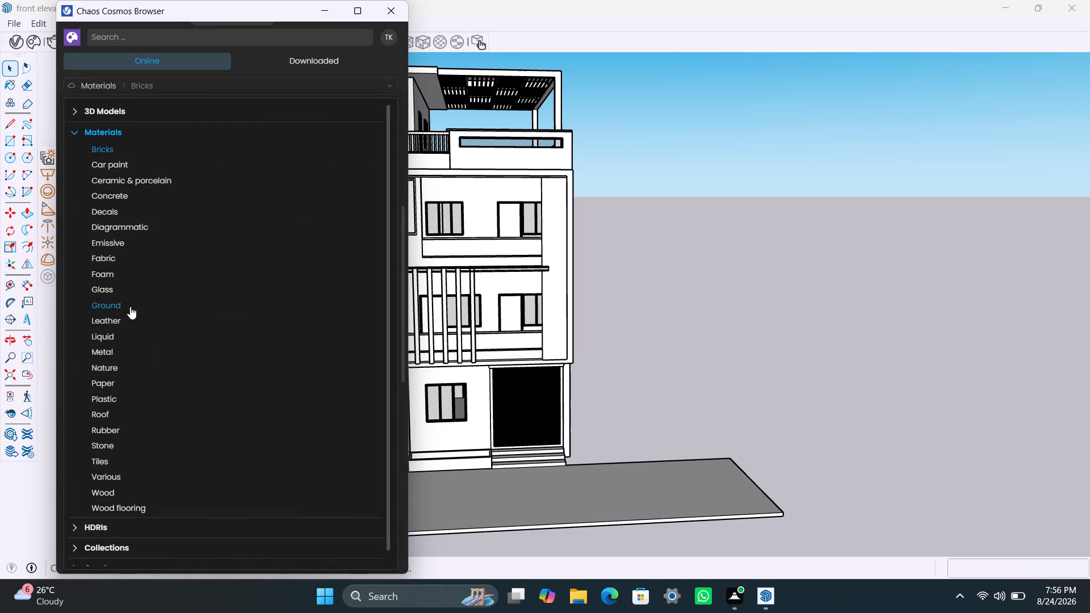
pyautogui.click(128, 194)
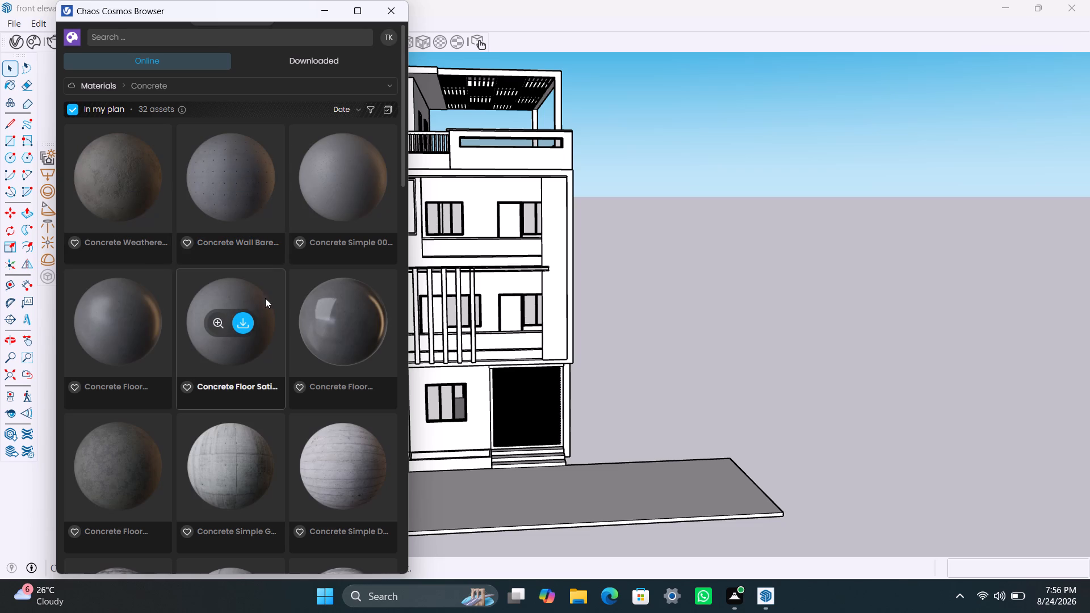
pyautogui.scroll(-9, 265, 327)
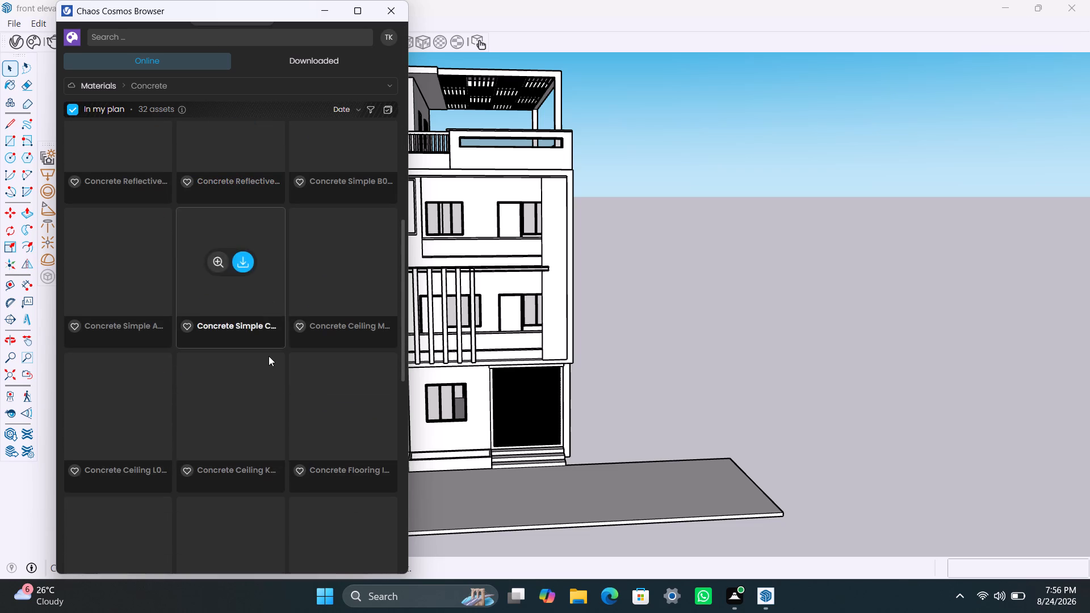
pyautogui.scroll(-1, 269, 356)
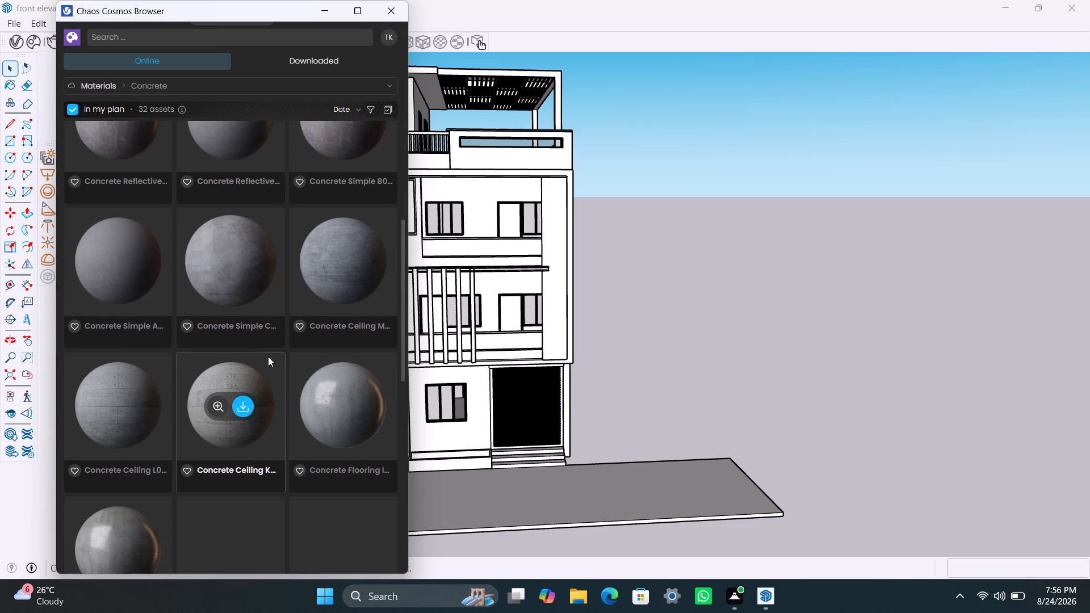
pyautogui.scroll(-1, 268, 356)
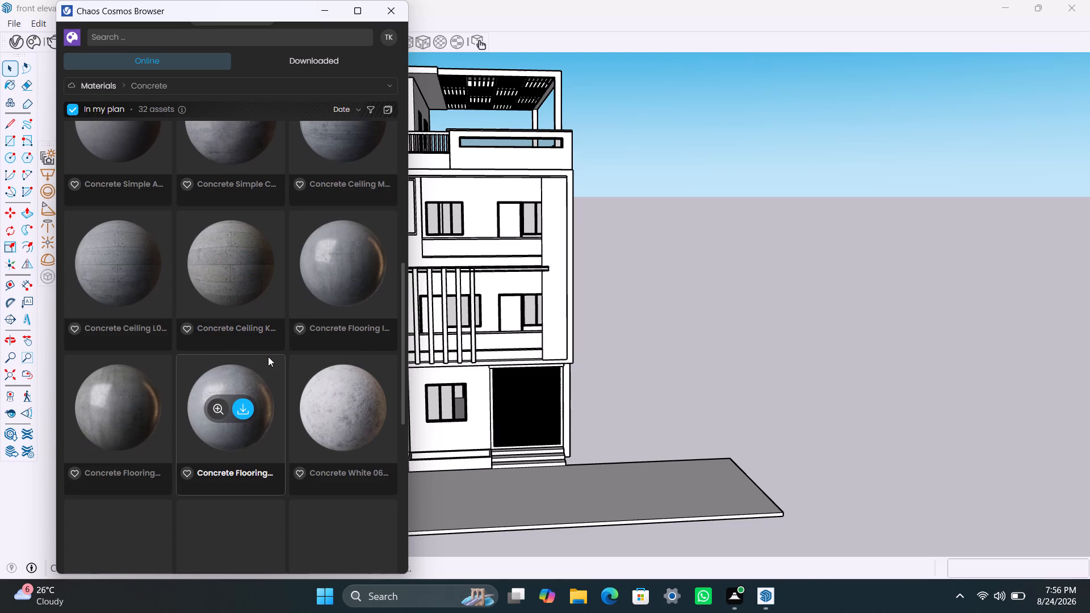
pyautogui.scroll(1, 268, 356)
pyautogui.scroll(-4, 268, 356)
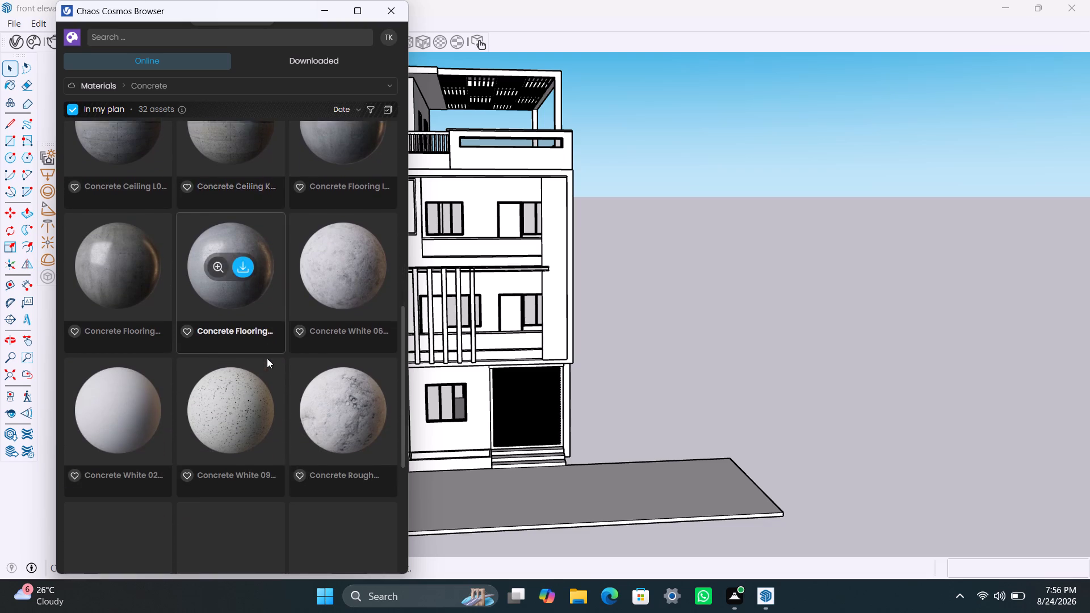
pyautogui.scroll(-1, 267, 358)
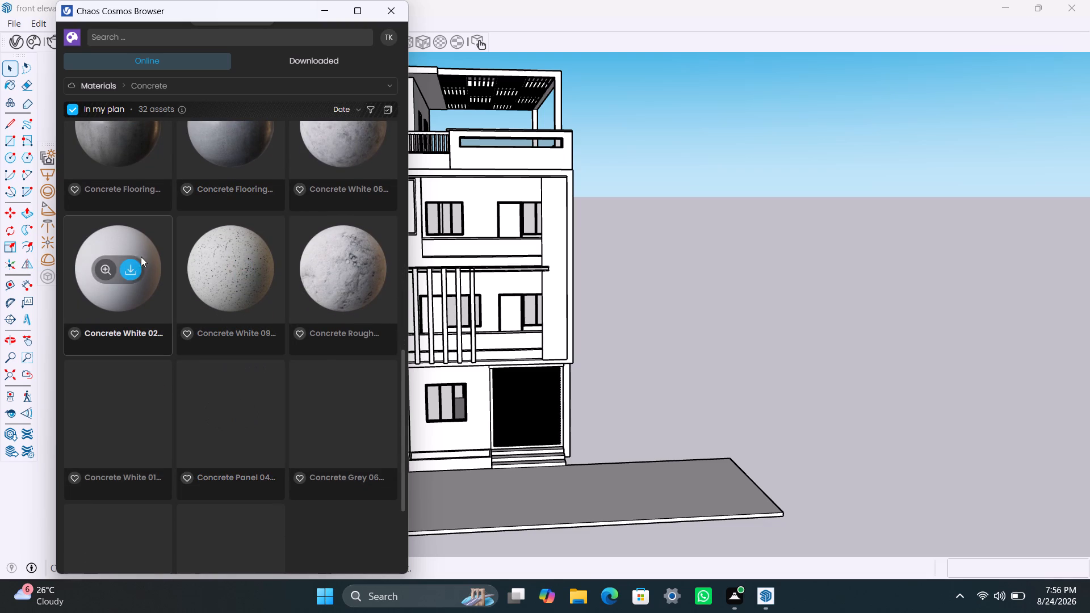
pyautogui.scroll(-2, 197, 397)
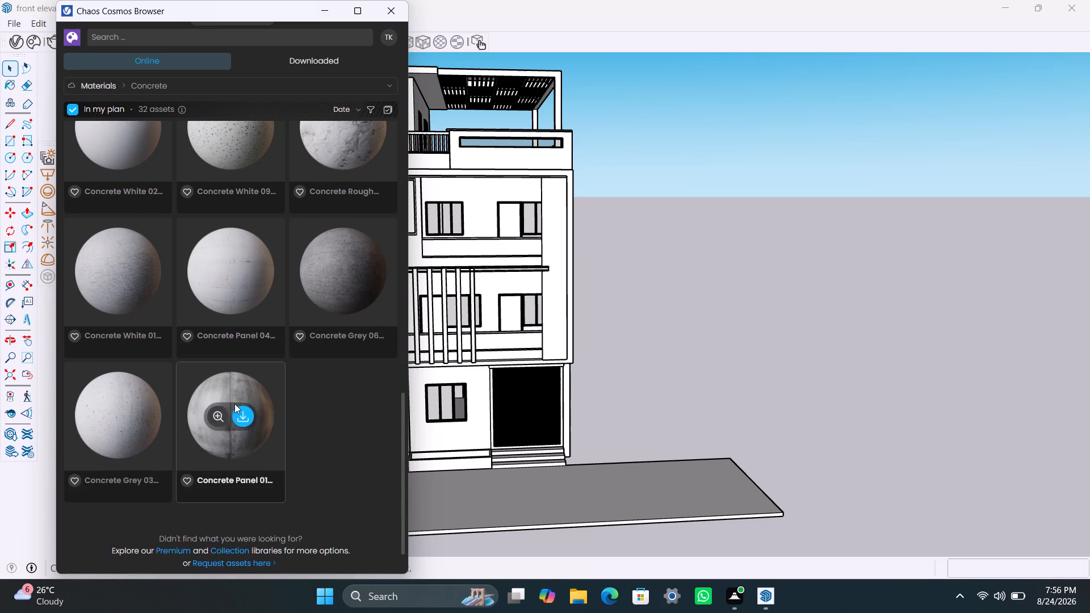
pyautogui.scroll(3, 187, 404)
pyautogui.scroll(7, 138, 391)
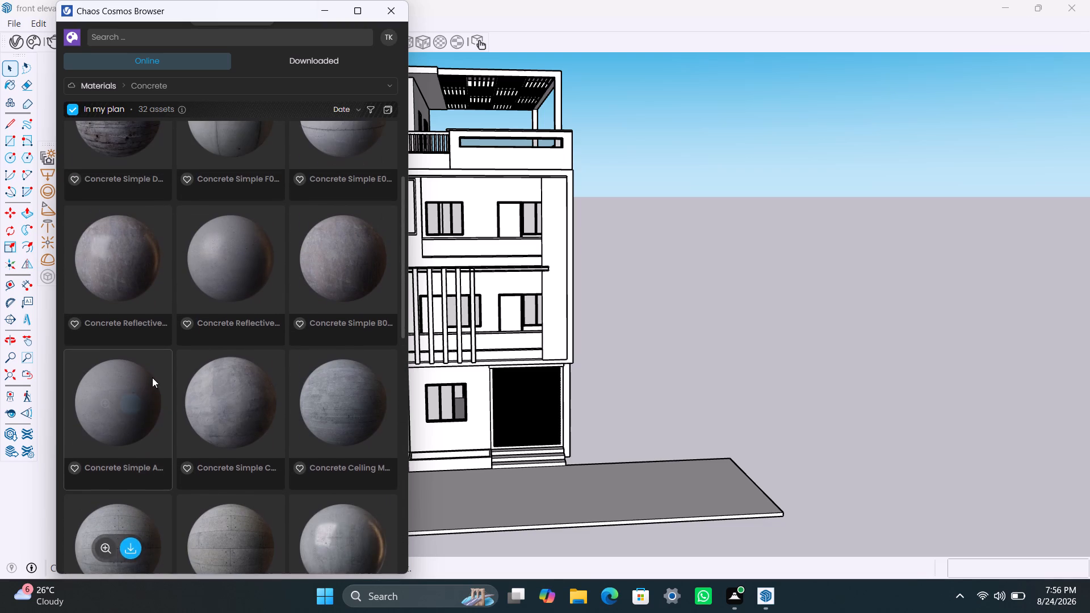
pyautogui.scroll(6, 152, 377)
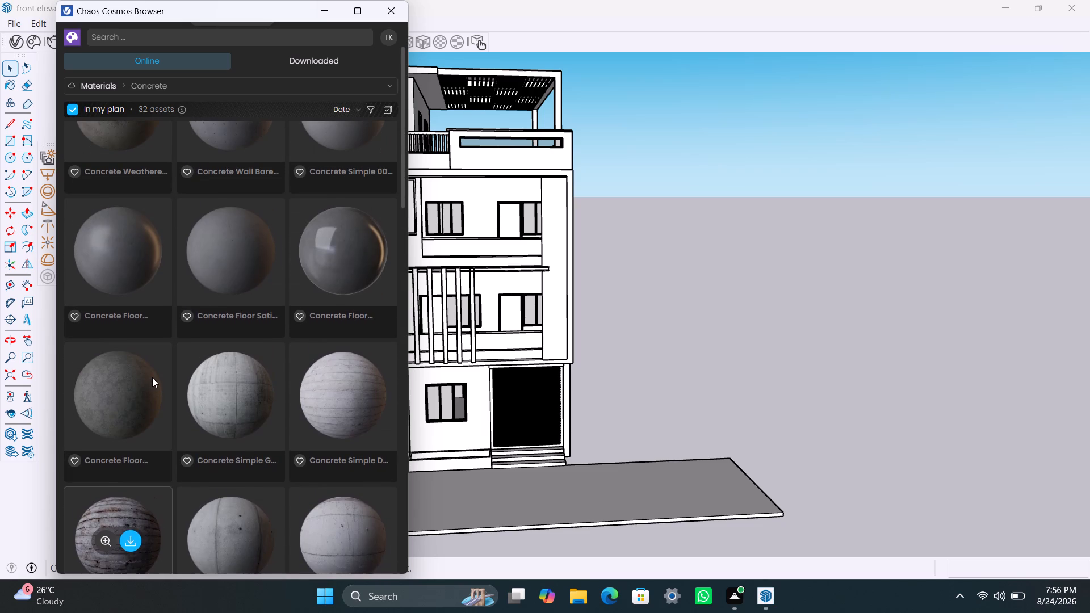
pyautogui.scroll(5, 152, 377)
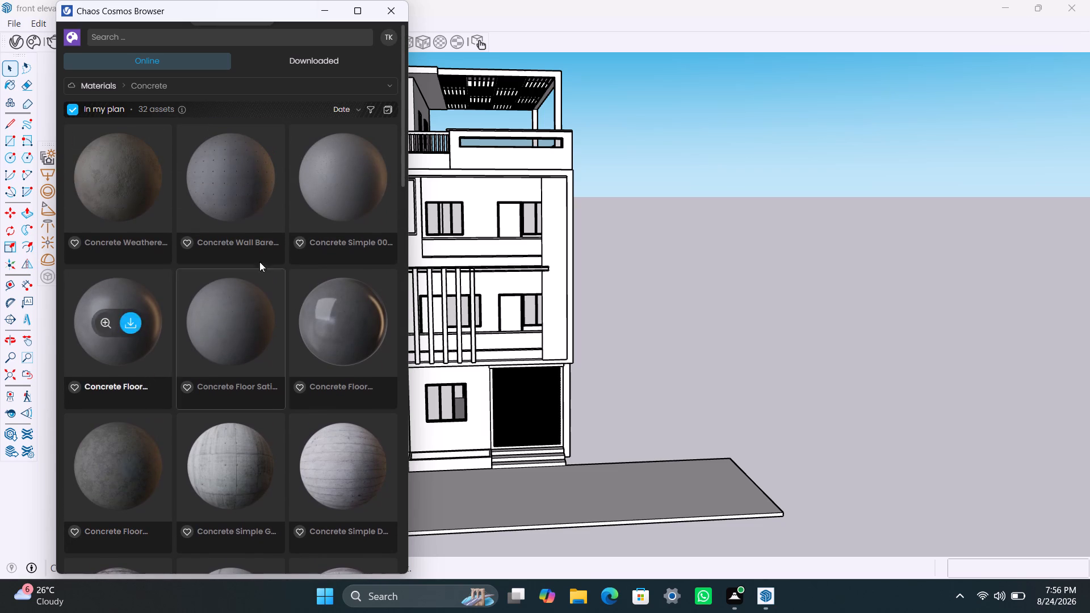
# Check the downloaded assets for Concrete materials and for Metal materials.
pyautogui.click(303, 52)
pyautogui.click(303, 54)
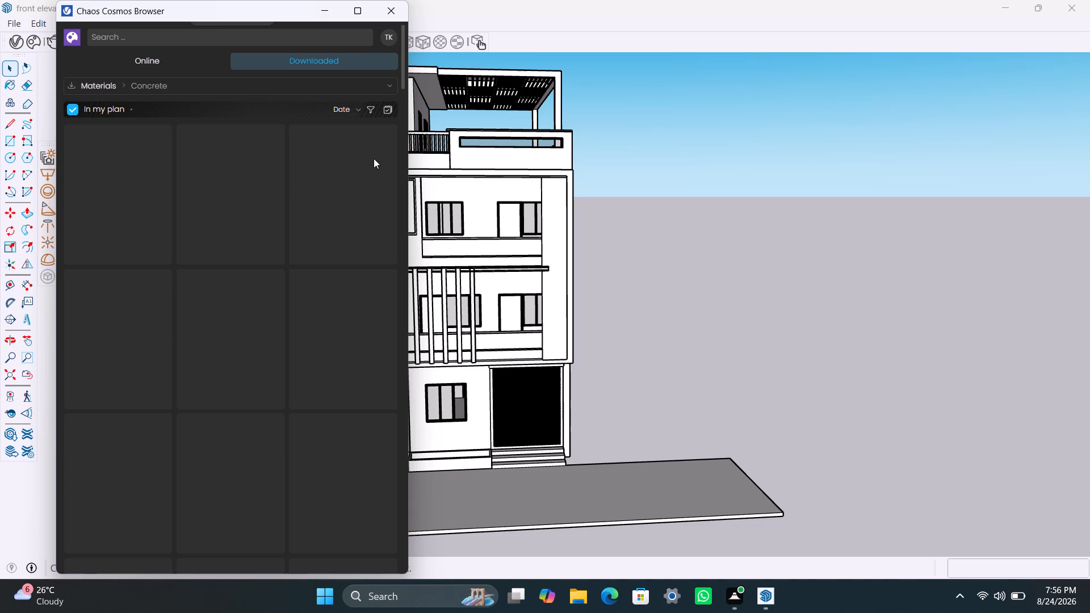
pyautogui.scroll(2, 215, 276)
pyautogui.scroll(-5, 215, 277)
pyautogui.scroll(-5, 324, 214)
pyautogui.scroll(-13, 284, 256)
pyautogui.scroll(10, 284, 272)
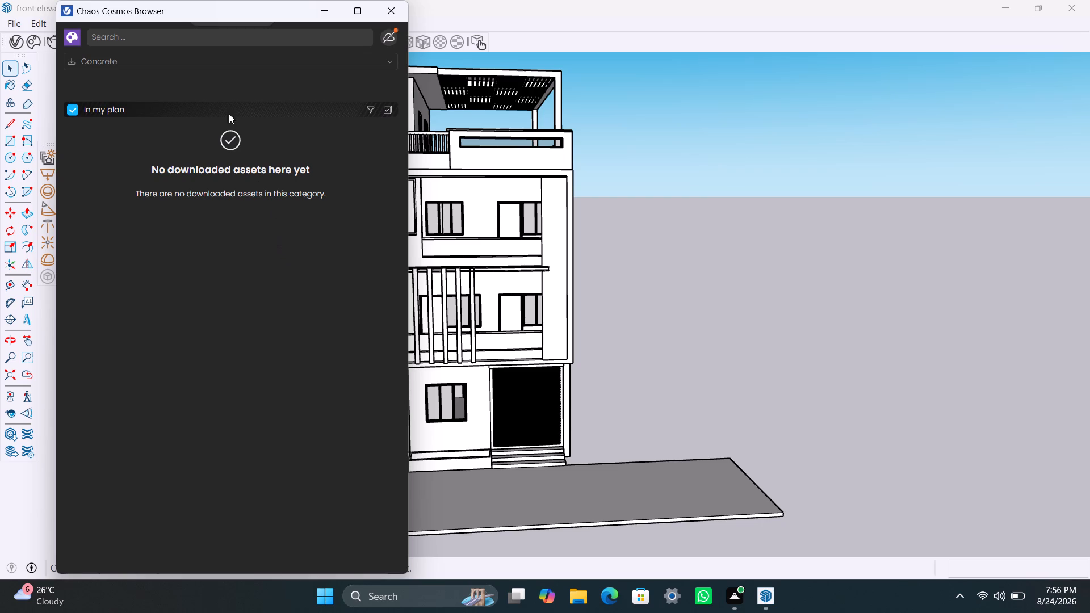
pyautogui.click(320, 57)
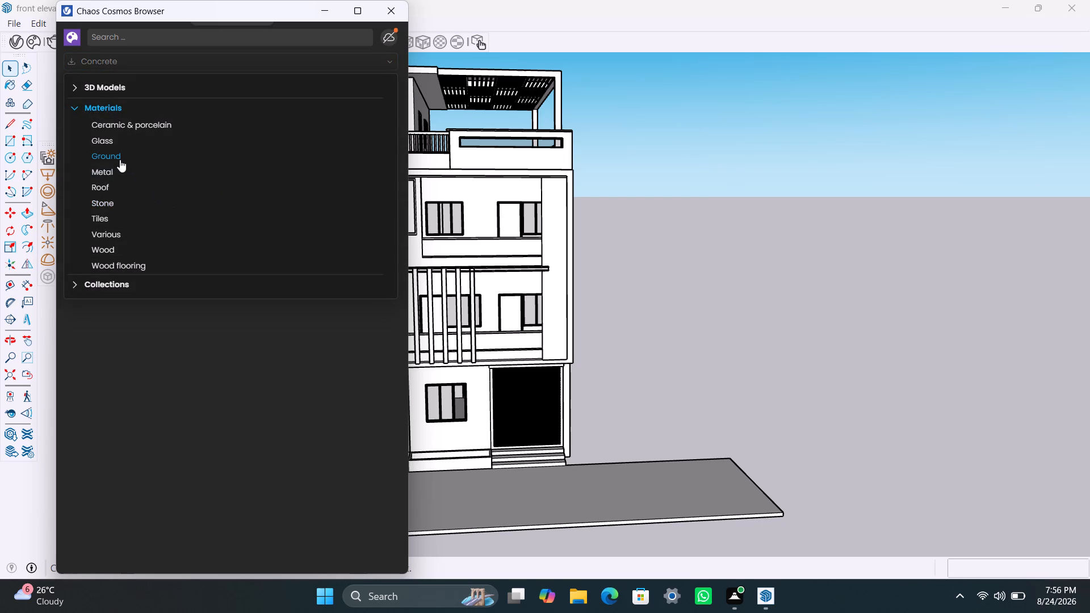
pyautogui.click(119, 169)
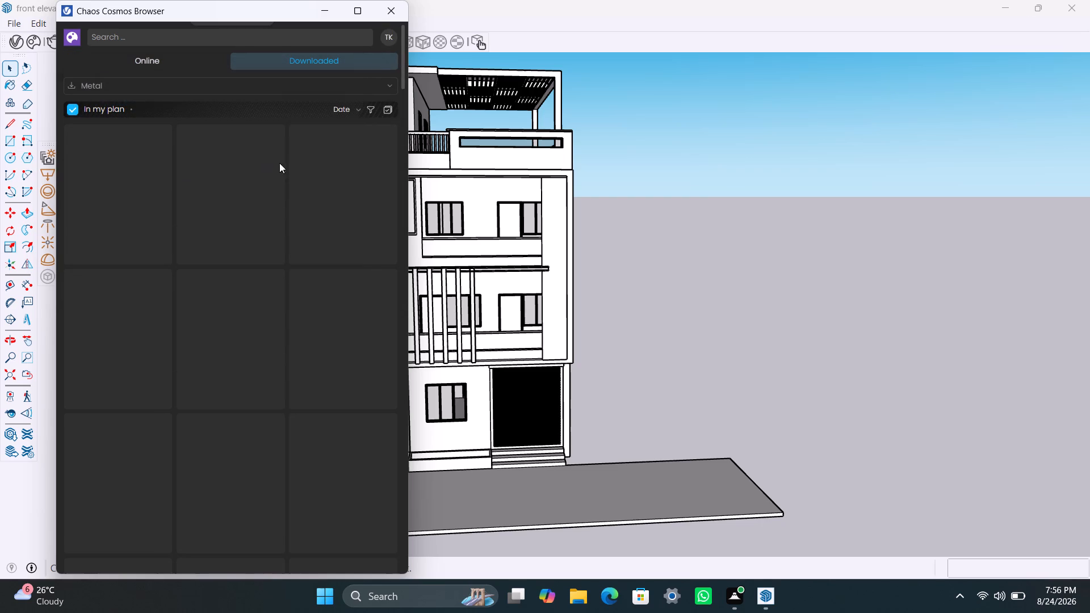
pyautogui.scroll(2, 255, 250)
# Switch back to the online Metal materials and look through the category as far as the metallic paints and foils.
pyautogui.click(154, 70)
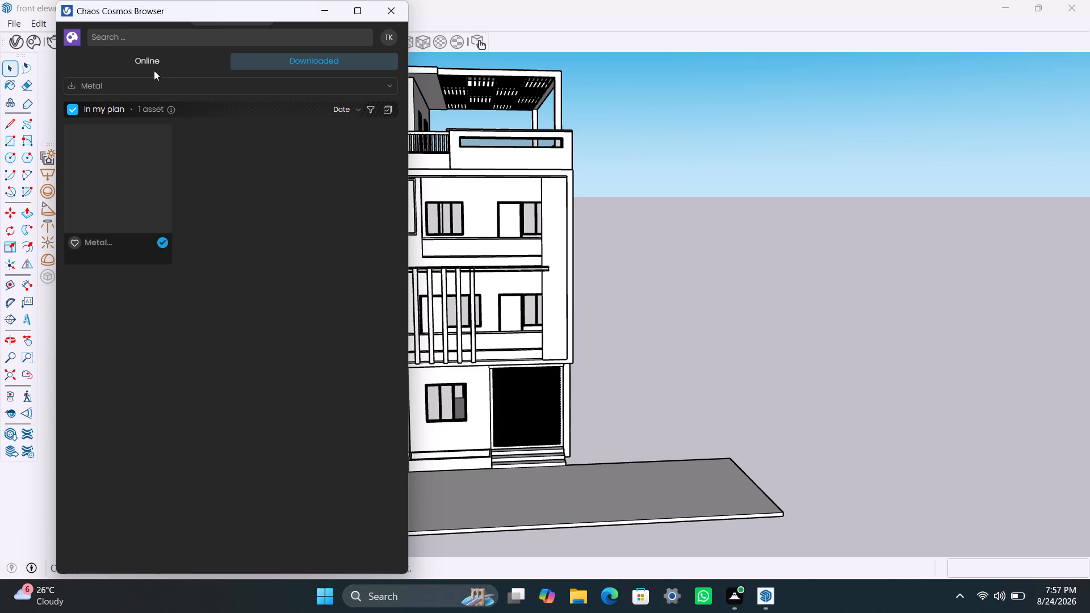
pyautogui.click(160, 62)
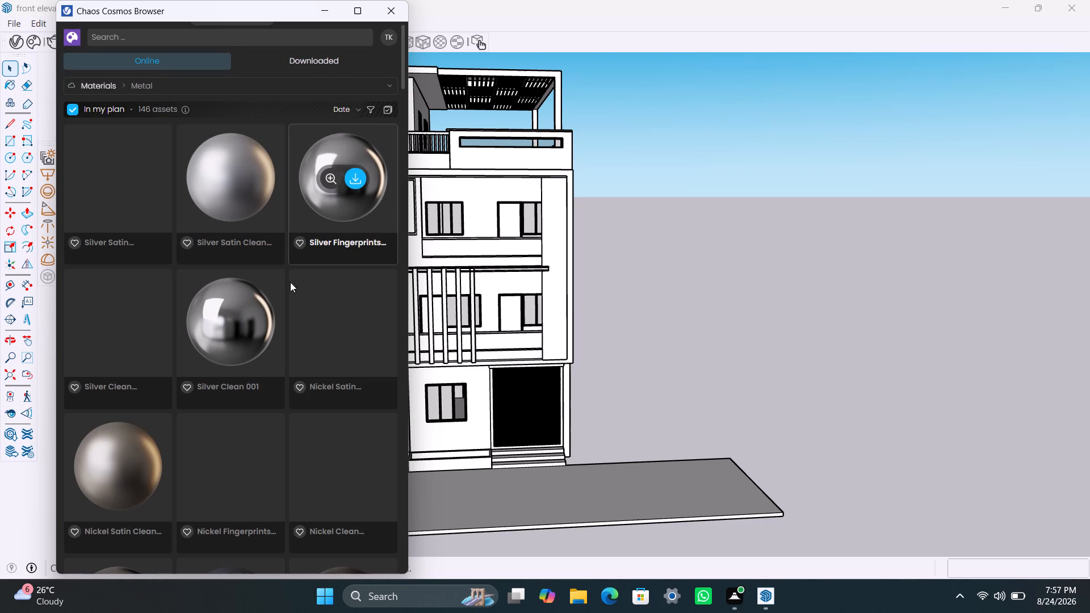
pyautogui.scroll(-4, 271, 330)
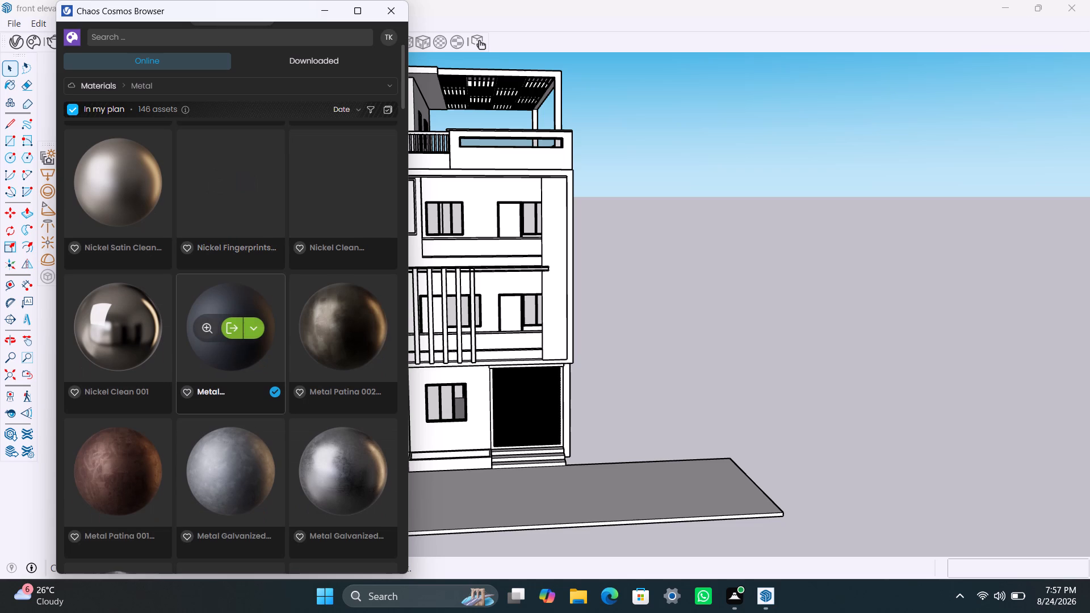
pyautogui.scroll(-2, 271, 330)
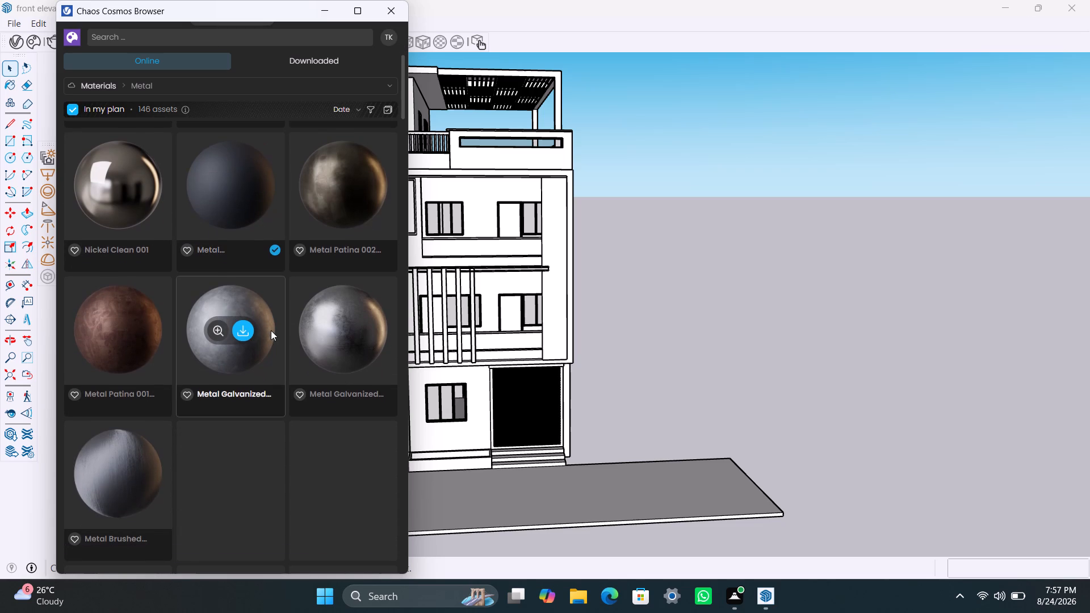
pyautogui.scroll(-8, 271, 330)
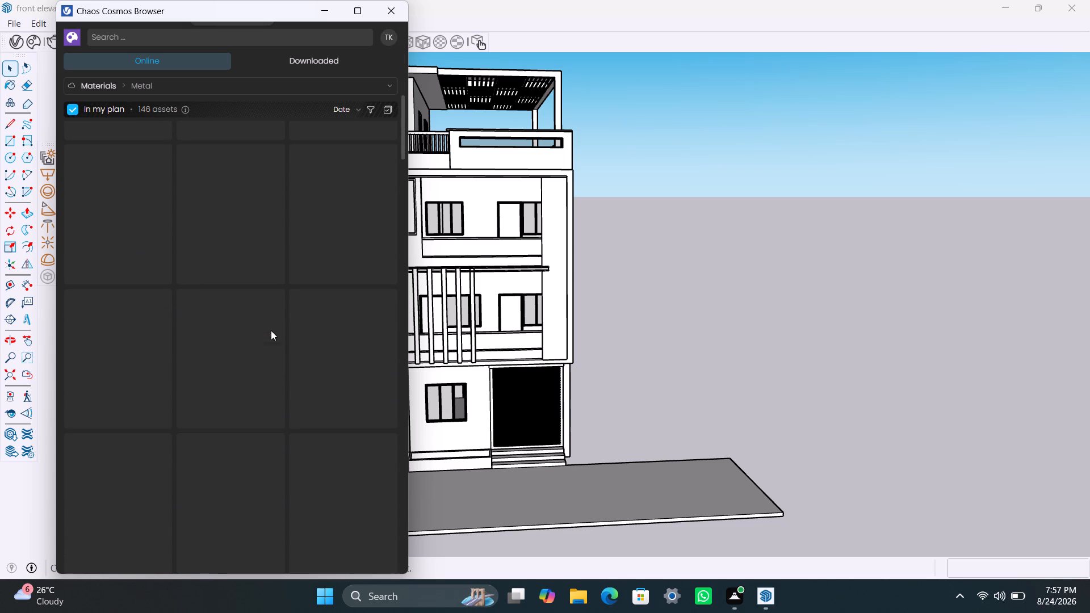
pyautogui.scroll(-11, 271, 330)
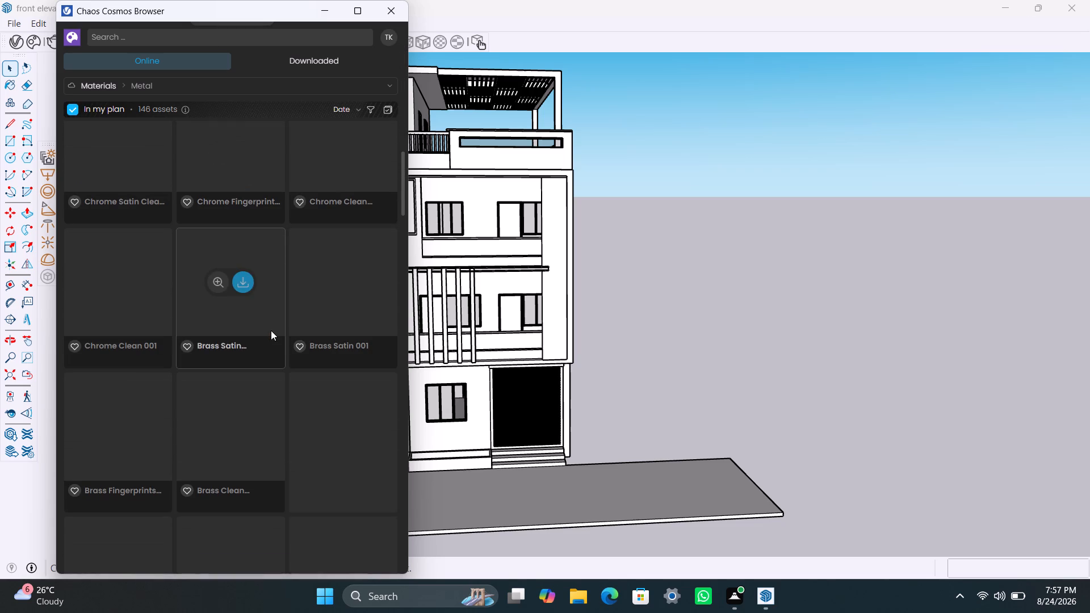
pyautogui.scroll(-3, 271, 330)
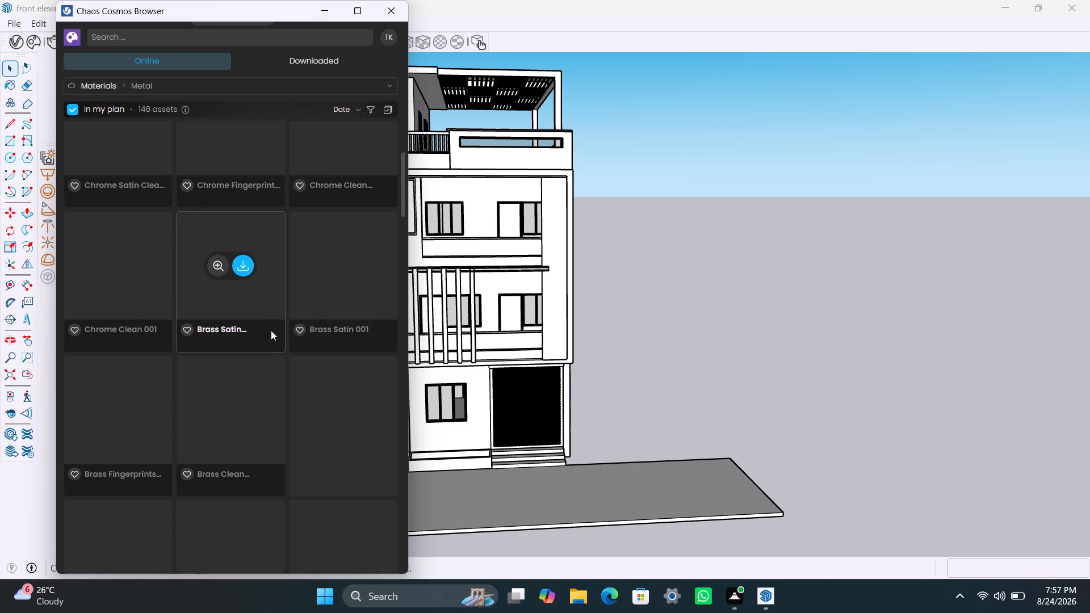
pyautogui.scroll(-7, 271, 330)
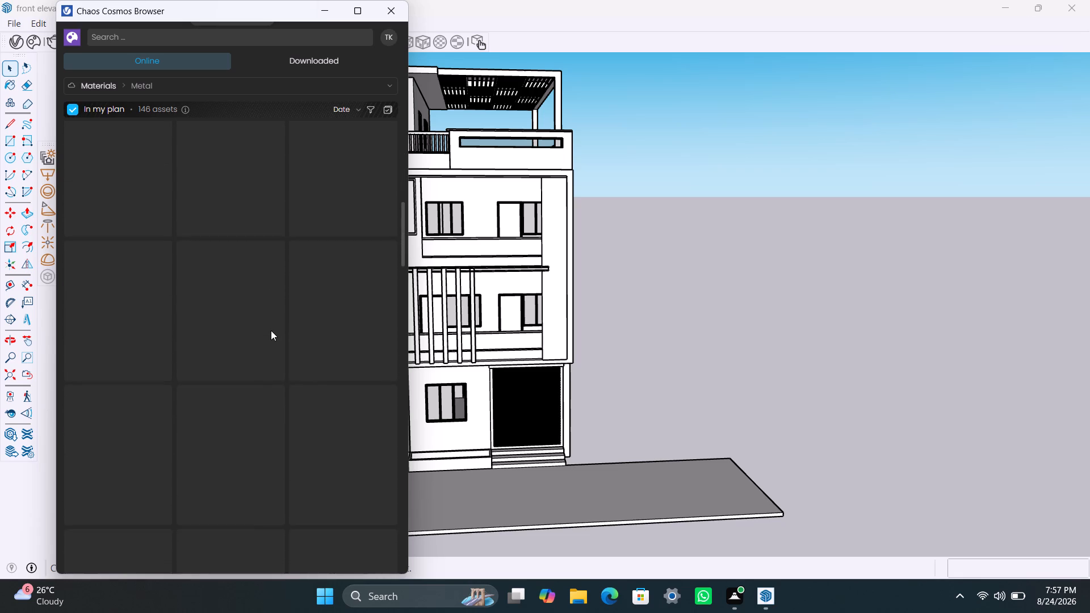
pyautogui.scroll(-7, 271, 330)
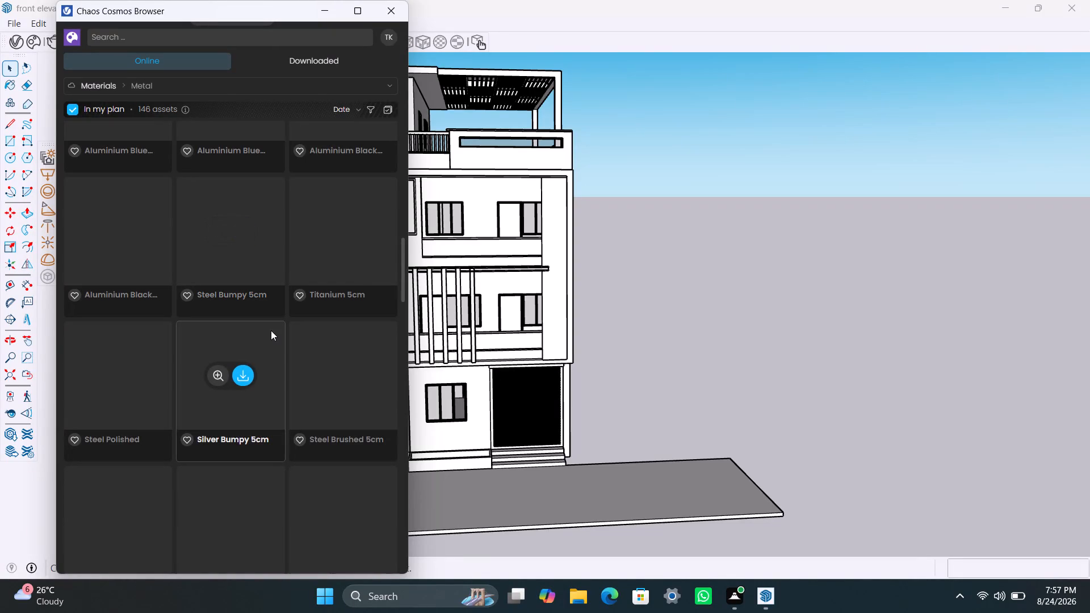
pyautogui.scroll(-9, 271, 330)
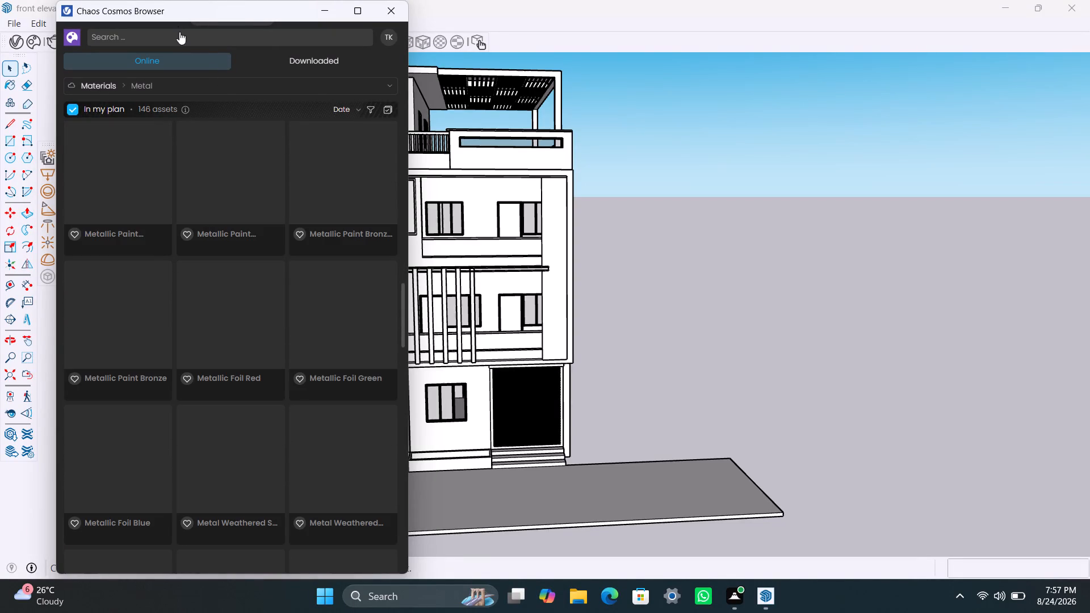
# Search the online asset library for "wall paints" and download the blue Wall Paint Simple Reflective material.
pyautogui.click(181, 35)
pyautogui.press('w')
pyautogui.press('a')
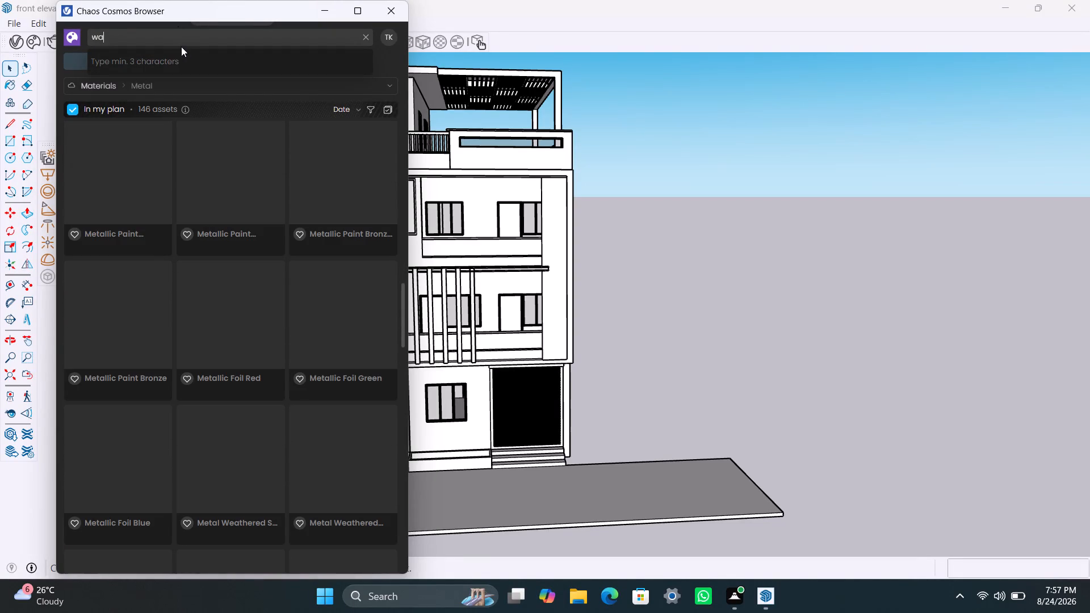
pyautogui.write('ll')
pyautogui.press('space')
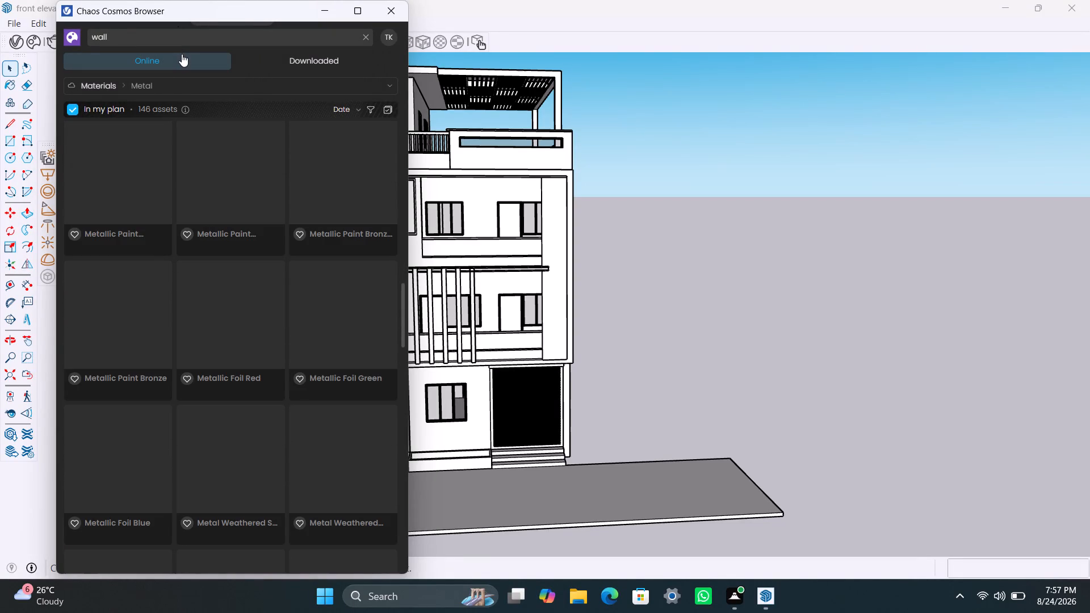
pyautogui.press('p')
pyautogui.press('a')
pyautogui.press('i')
pyautogui.press('n')
pyautogui.press('t')
pyautogui.press('a')
pyautogui.press('BackSpace')
pyautogui.press('s')
pyautogui.press('Return')
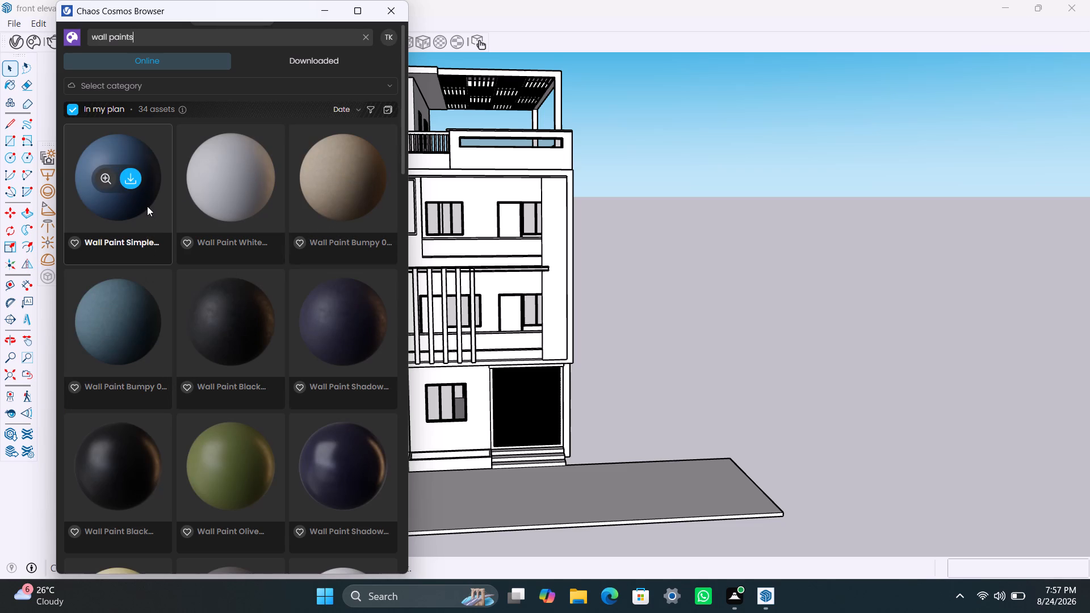
pyautogui.click(132, 179)
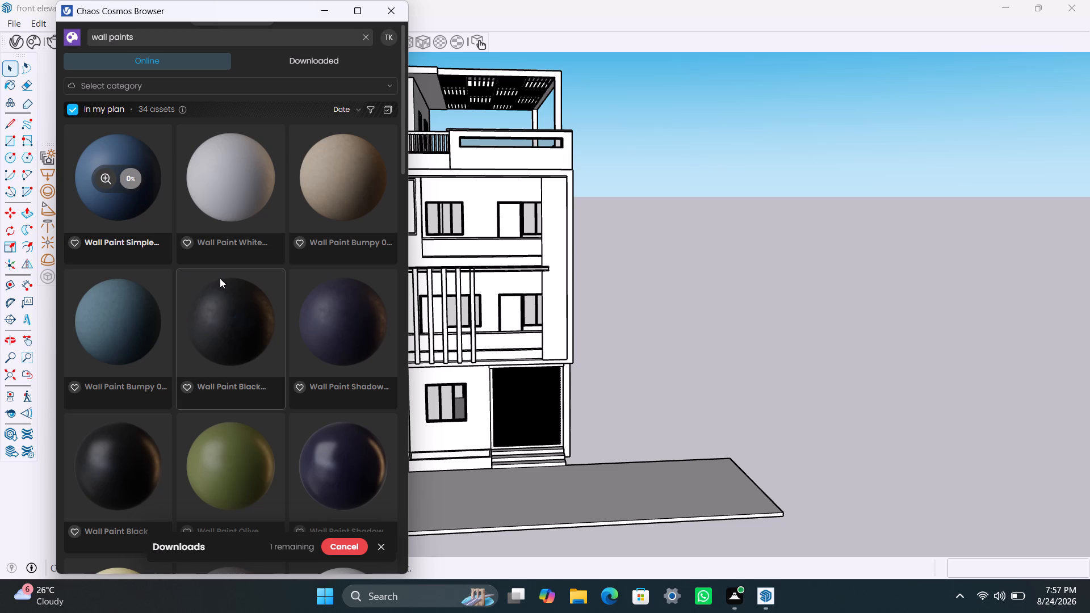
# Download the Wall Paint Fine Grain 01 Yellow 100cm material from the search results.
pyautogui.scroll(-1, 221, 276)
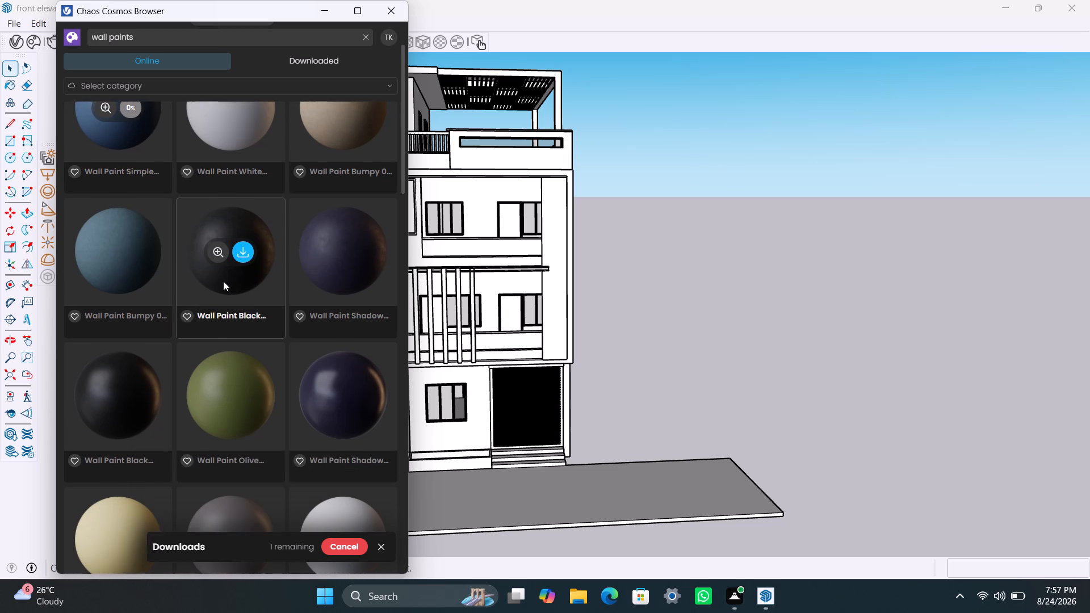
pyautogui.scroll(-2, 223, 281)
pyautogui.scroll(1, 224, 283)
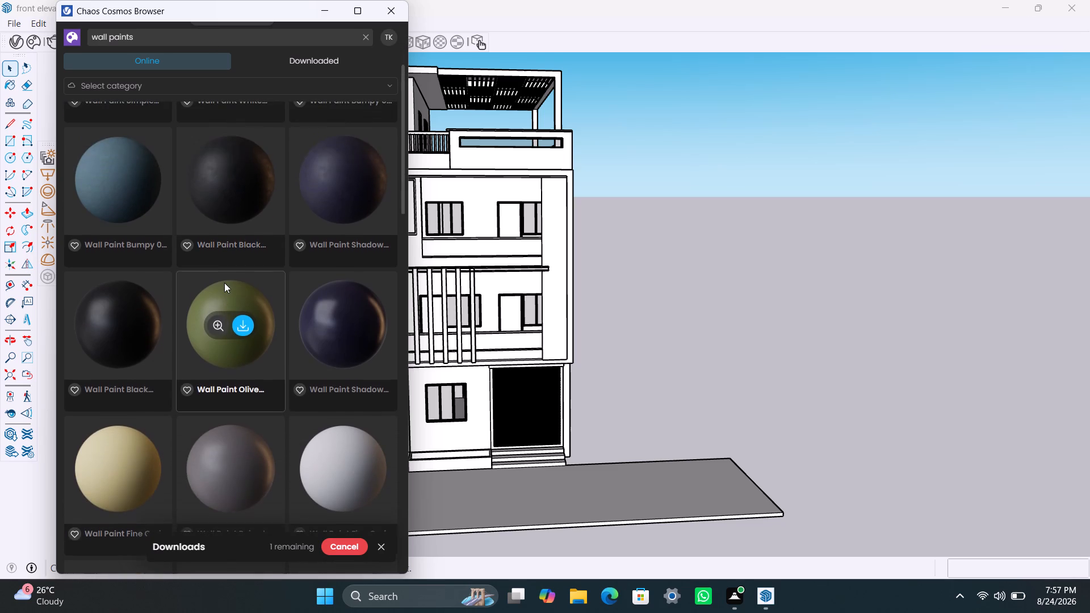
pyautogui.scroll(3, 224, 283)
pyautogui.scroll(-2, 225, 283)
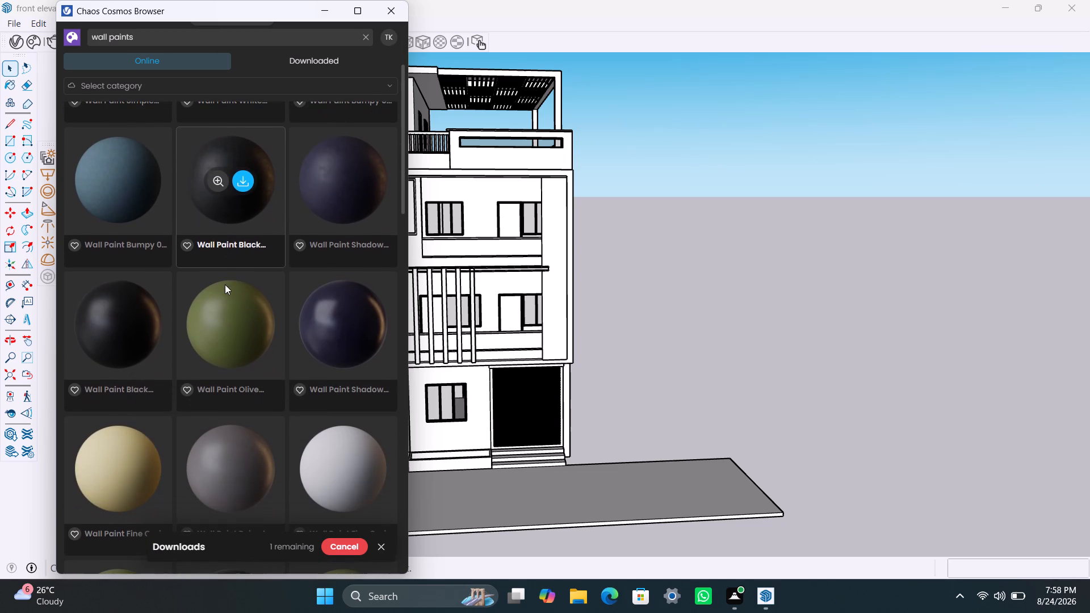
pyautogui.scroll(-2, 130, 451)
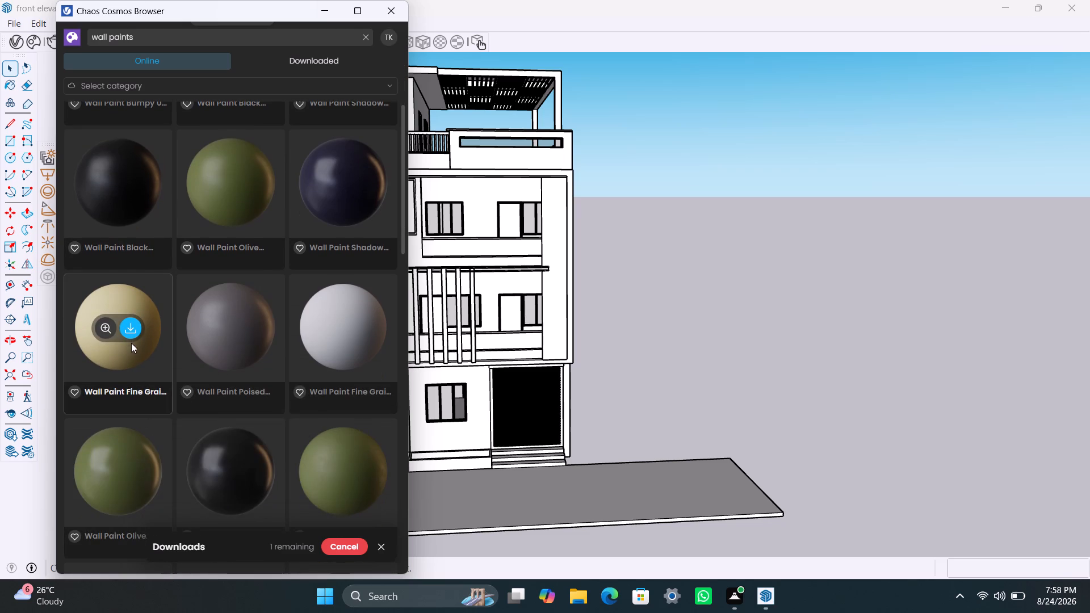
pyautogui.click(131, 326)
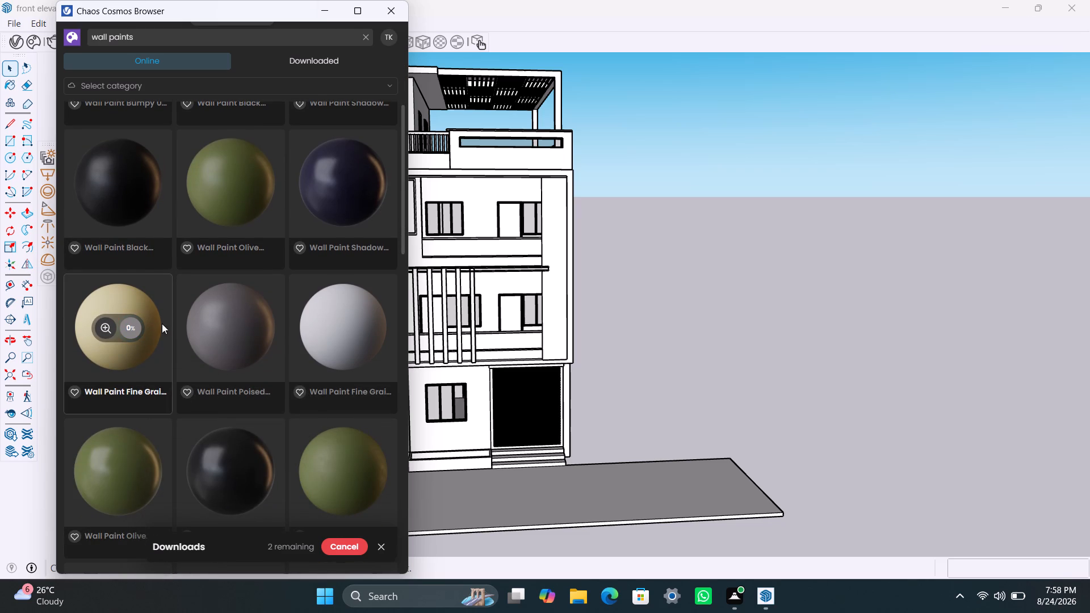
# Look through the remaining wall paint results to the end of the list and back to its start.
pyautogui.scroll(-2, 245, 365)
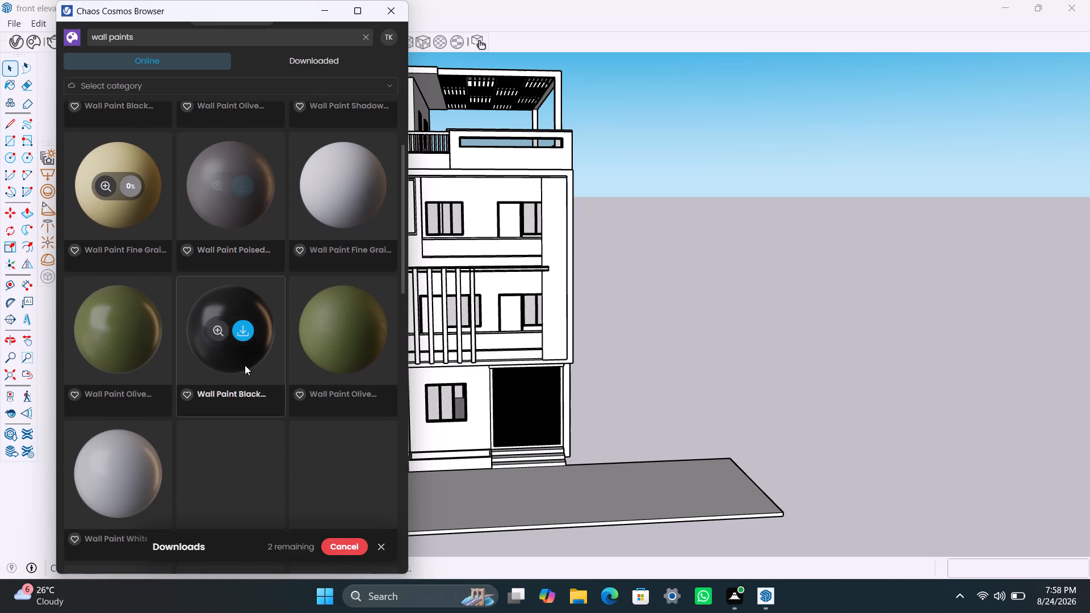
pyautogui.scroll(-1, 245, 365)
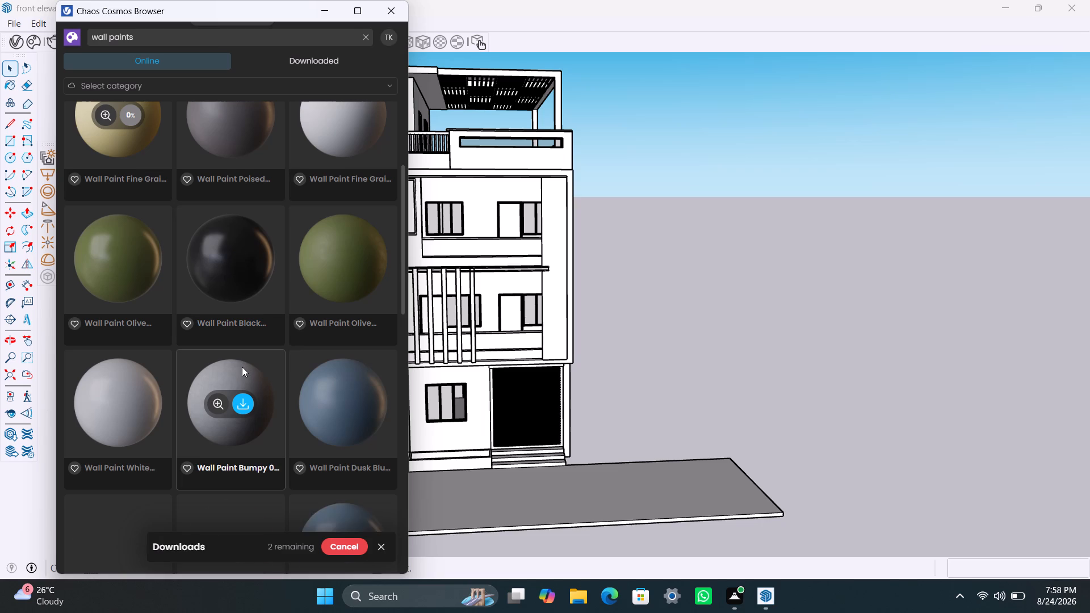
pyautogui.scroll(-3, 242, 367)
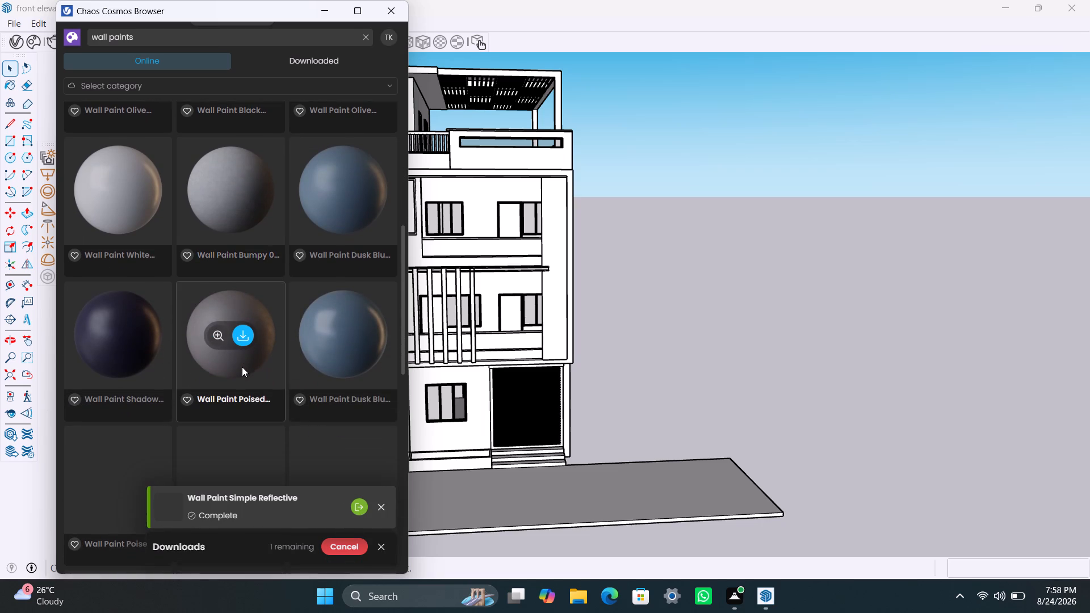
pyautogui.scroll(-1, 242, 367)
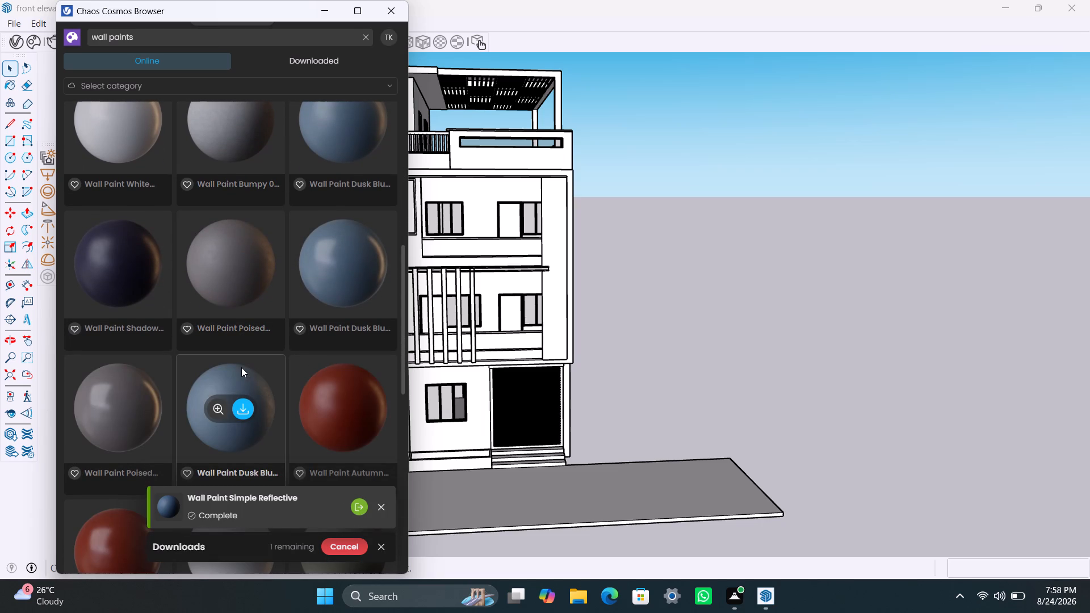
pyautogui.scroll(-3, 244, 356)
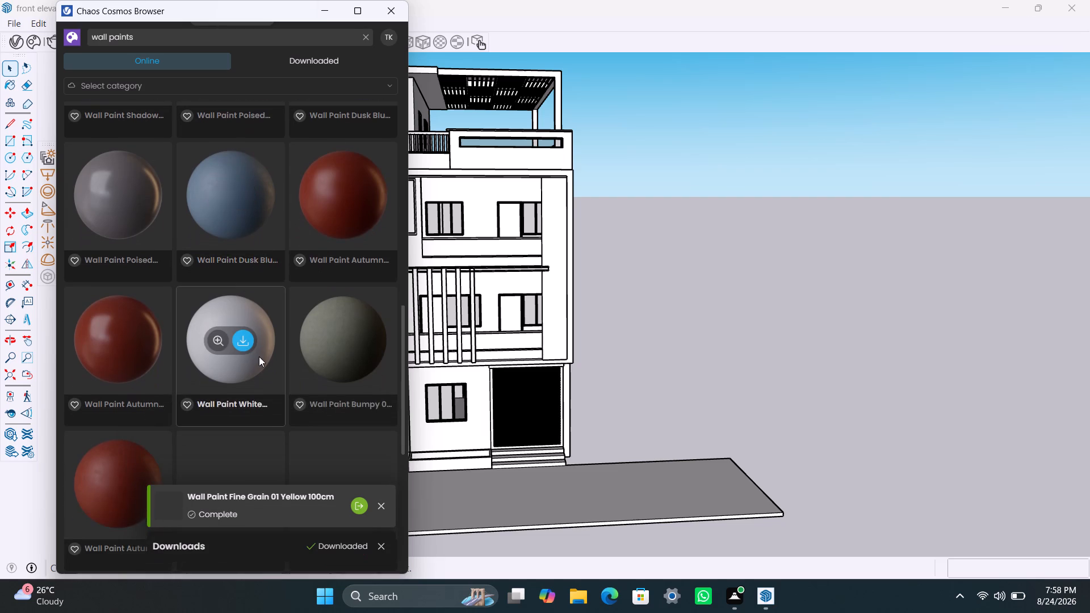
pyautogui.scroll(-2, 259, 356)
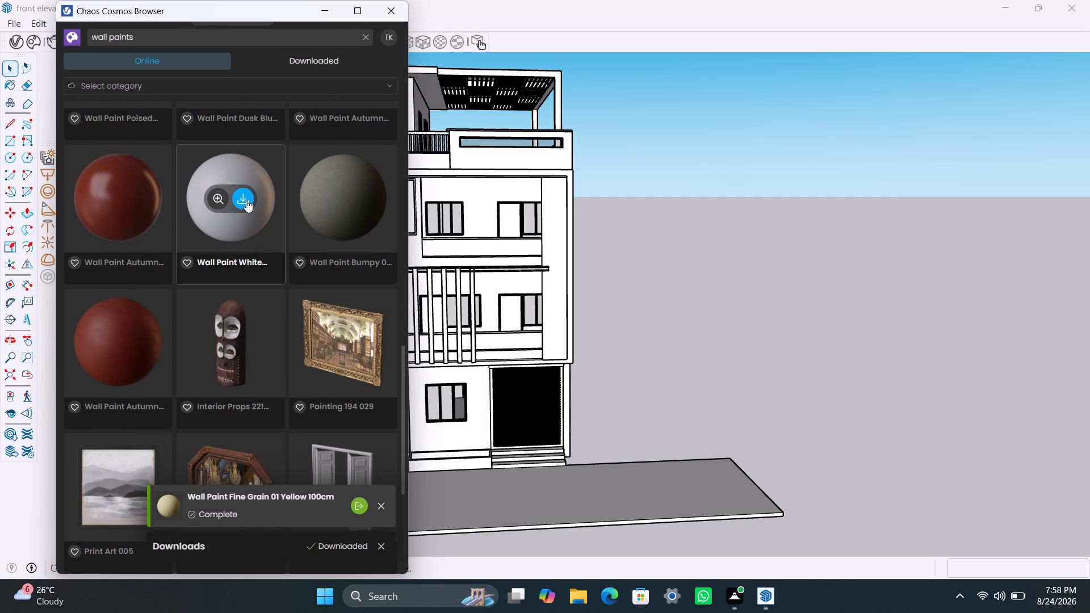
pyautogui.scroll(-4, 240, 330)
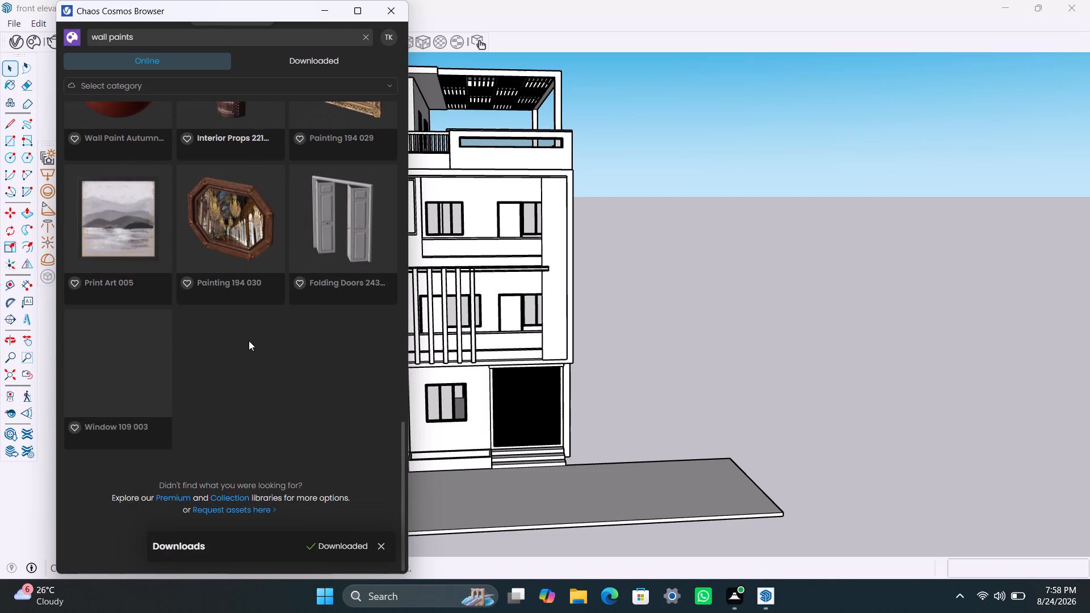
pyautogui.scroll(5, 229, 341)
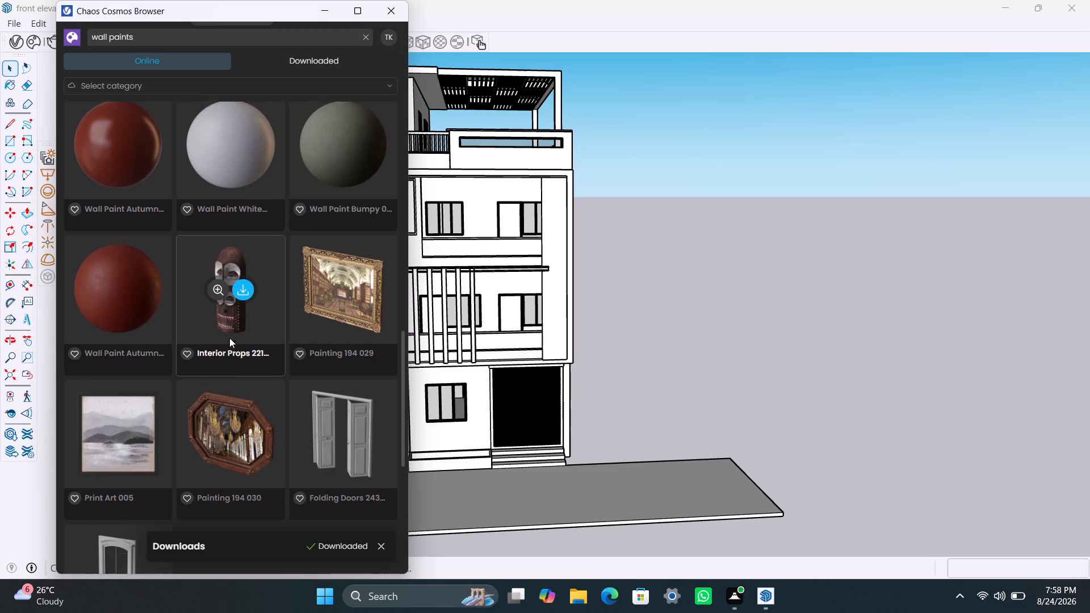
pyautogui.scroll(5, 230, 337)
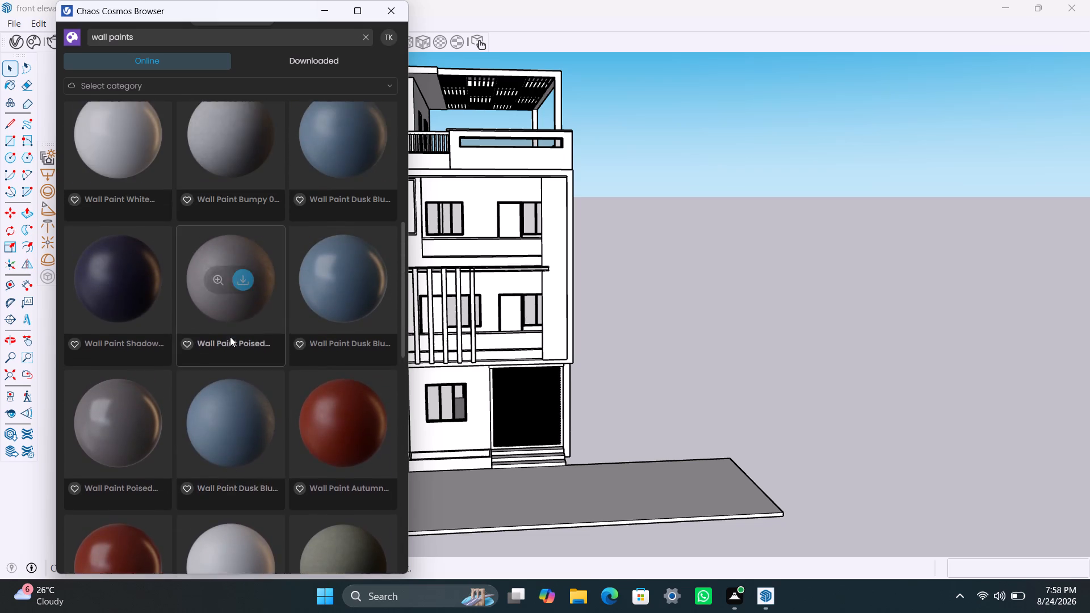
pyautogui.scroll(3, 230, 337)
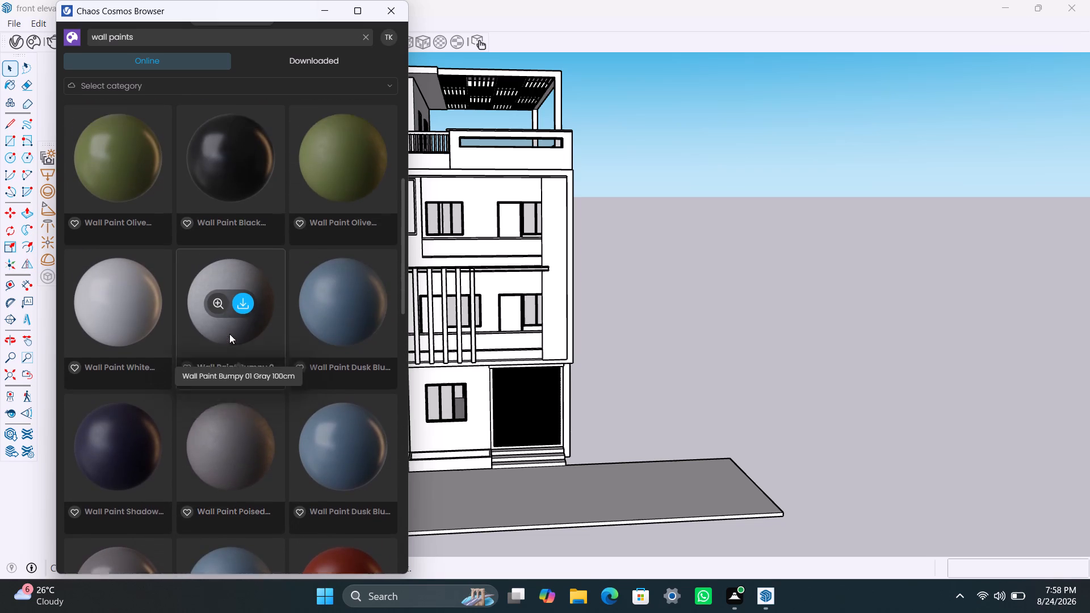
pyautogui.scroll(4, 224, 329)
pyautogui.scroll(4, 245, 389)
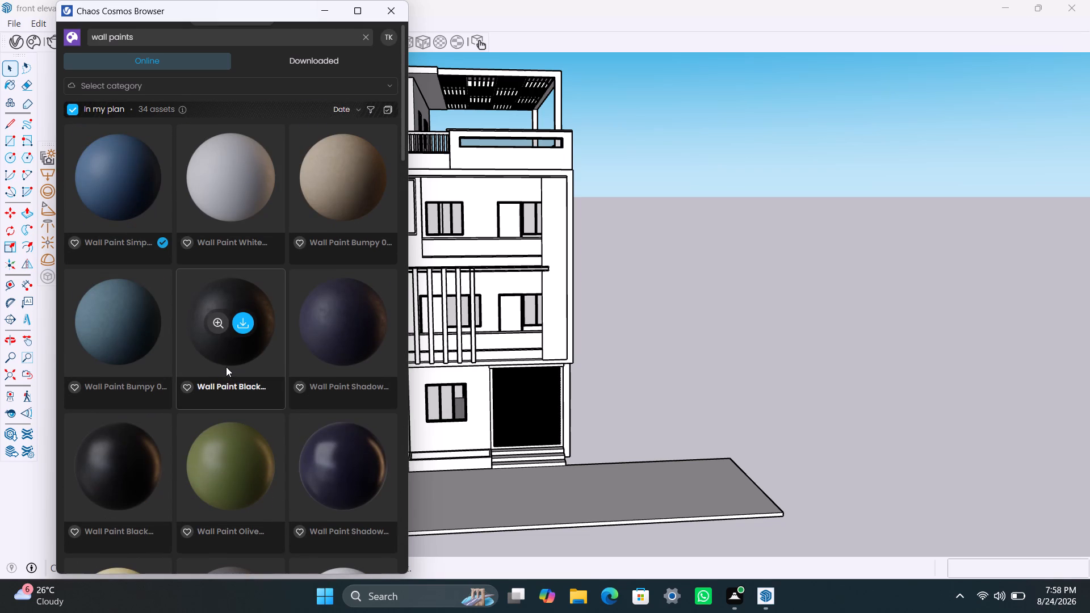
# Download the beige Wall Paint Bumpy material from the first row of the search results.
pyautogui.scroll(2, 247, 352)
pyautogui.scroll(-1, 248, 351)
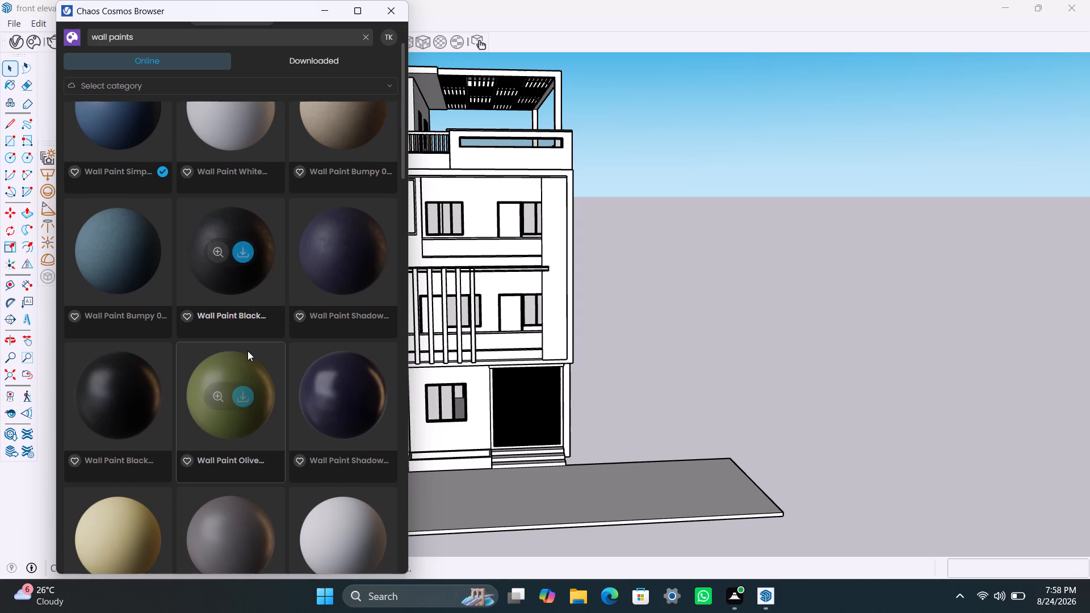
pyautogui.scroll(2, 251, 347)
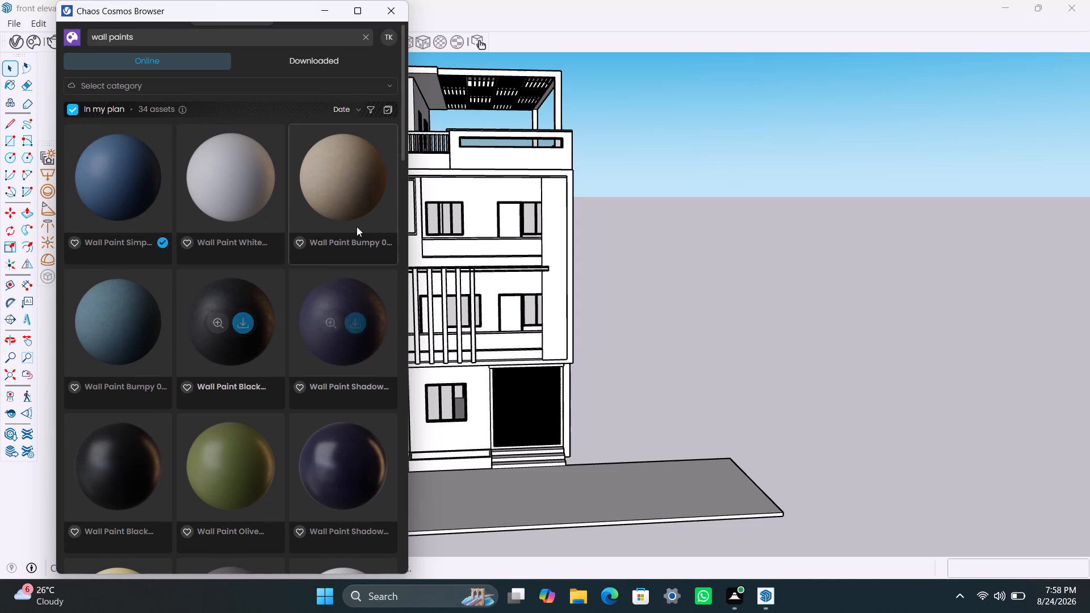
pyautogui.click(354, 174)
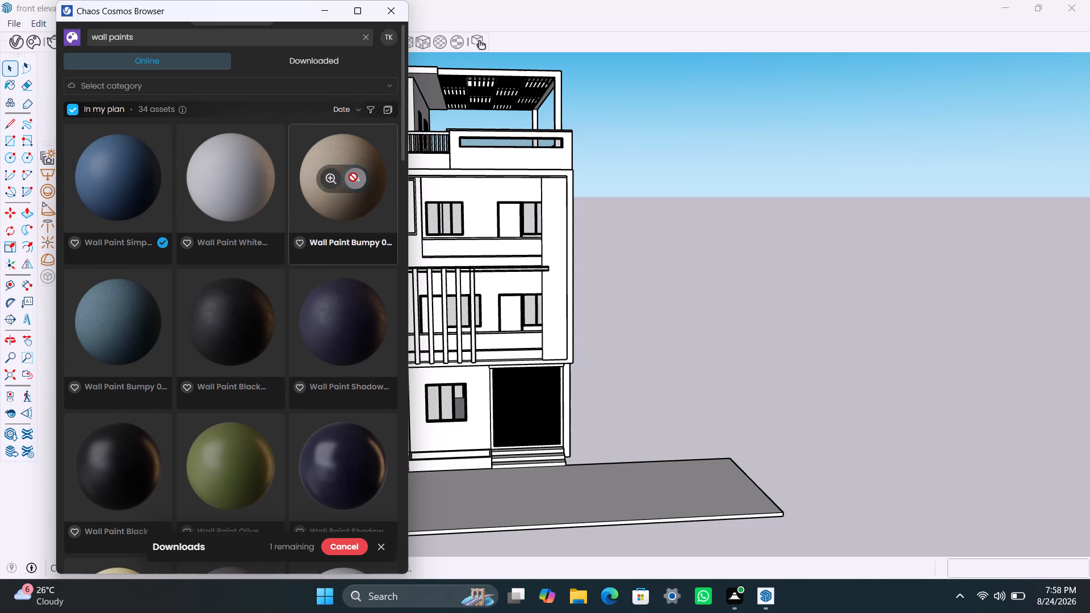
# Import the downloaded Wall Paint Bumpy 01 Ochre 100cm material into the scene.
pyautogui.scroll(-2, 304, 284)
pyautogui.scroll(3, 300, 297)
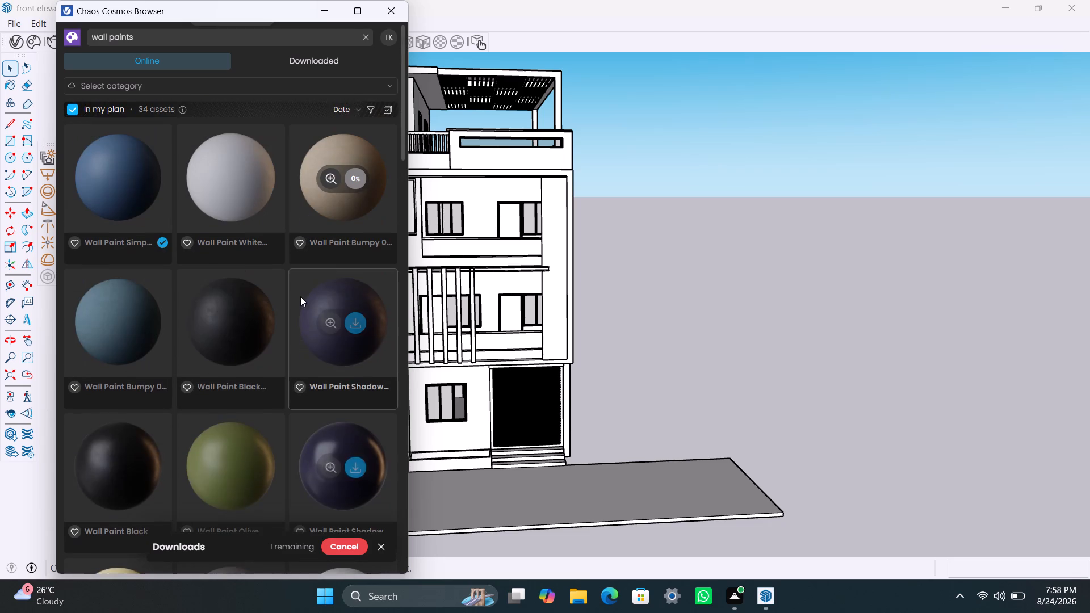
pyautogui.scroll(1, 300, 296)
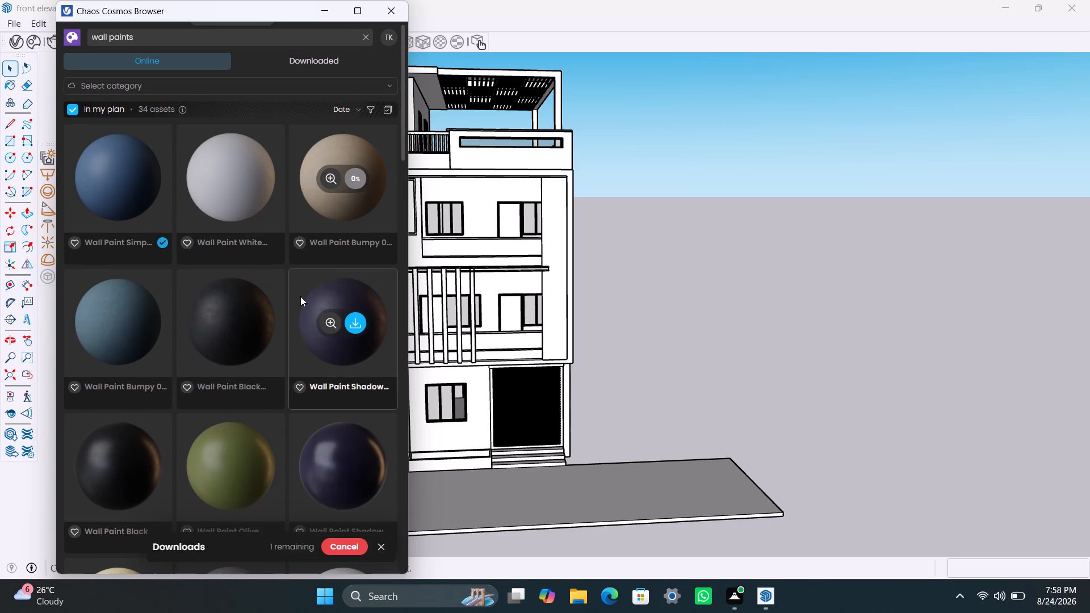
pyautogui.scroll(-1, 300, 296)
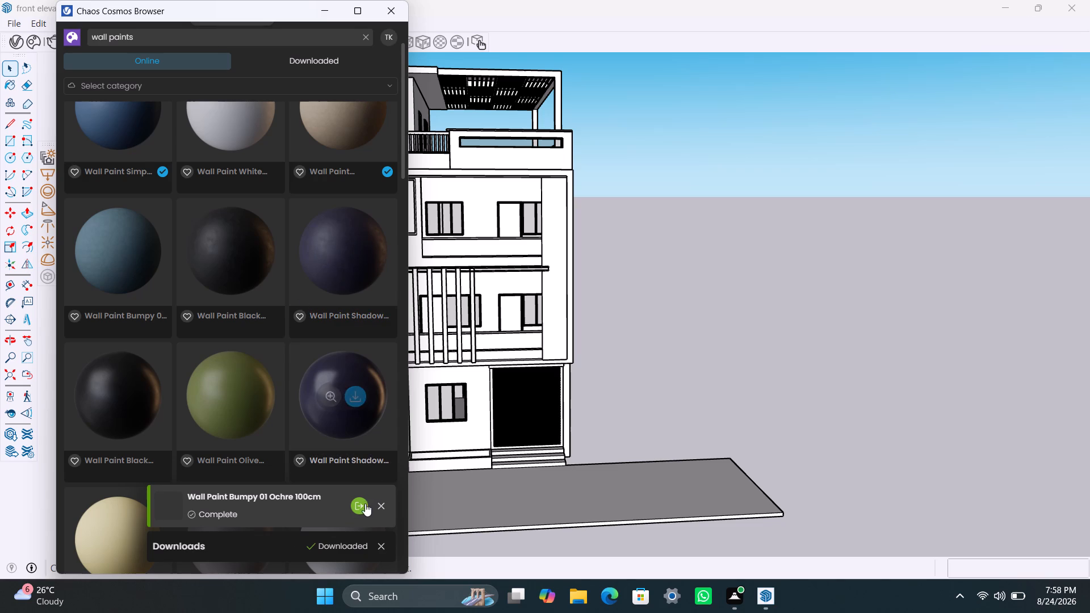
pyautogui.click(357, 507)
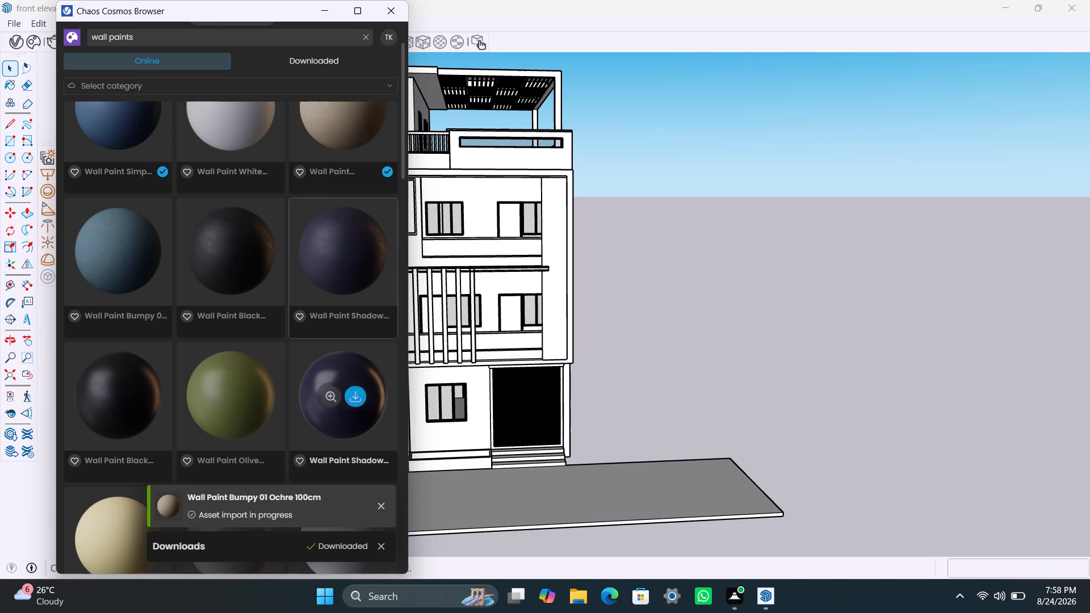
# Filter the downloaded assets to Materials and import Chocolate White 001 and Wall Paint Simple Reflective into the scene.
pyautogui.click(303, 64)
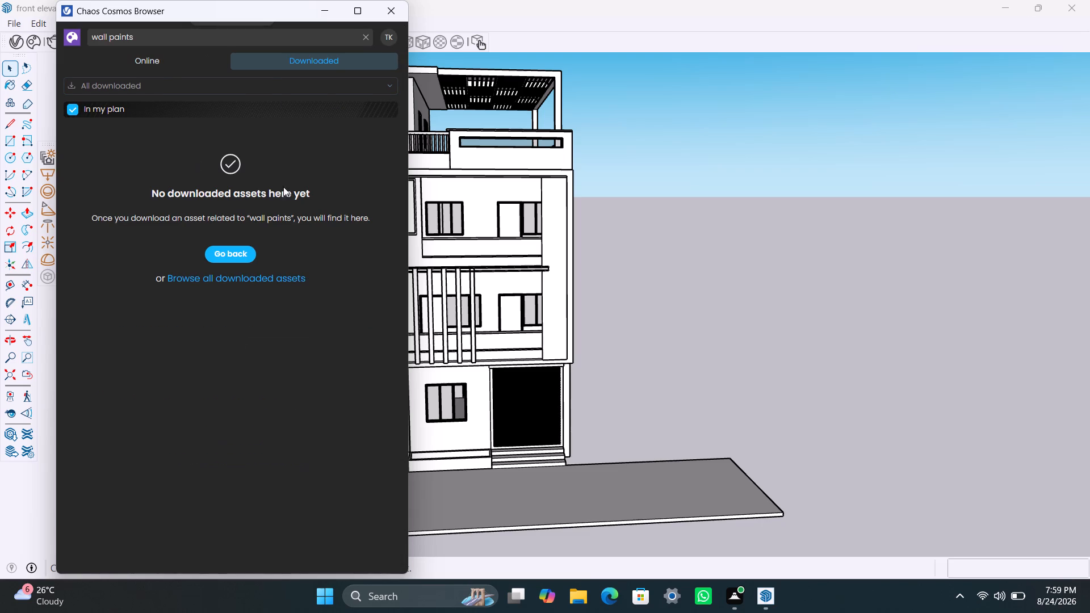
pyautogui.click(165, 82)
pyautogui.click(147, 132)
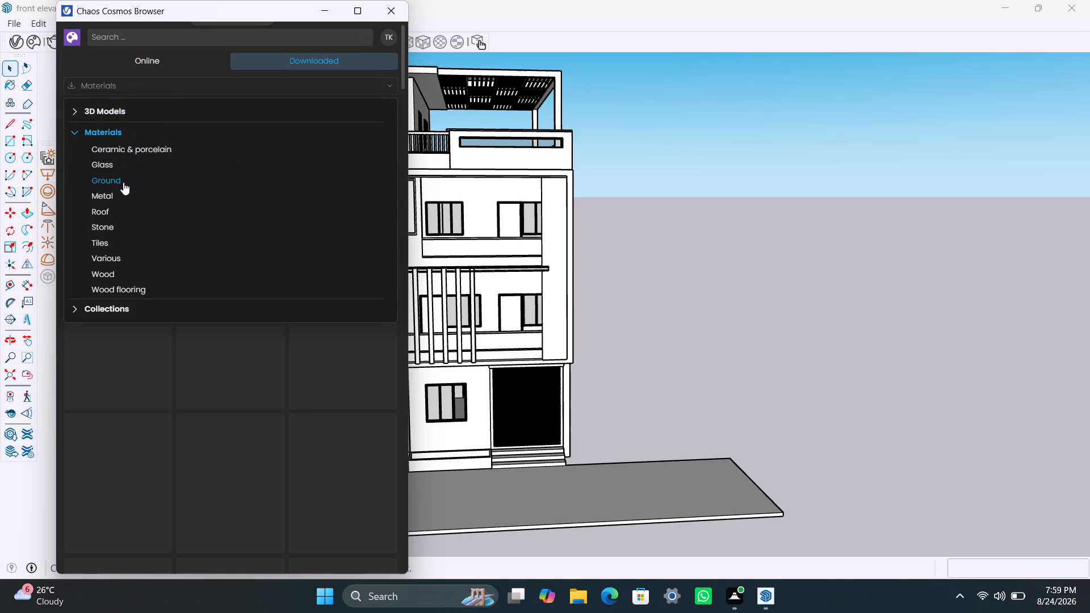
pyautogui.click(136, 85)
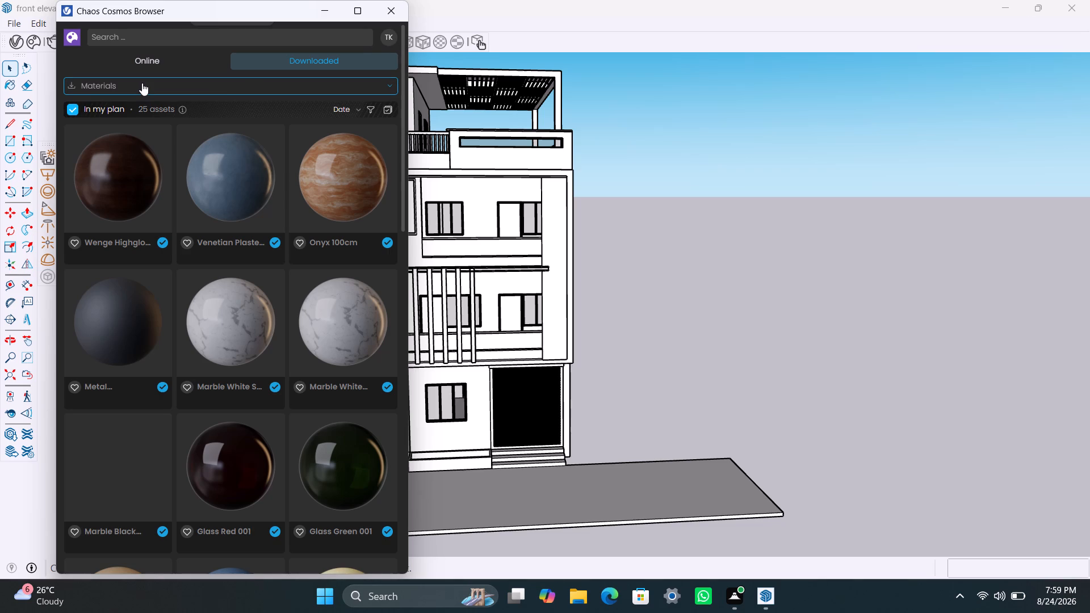
pyautogui.scroll(-3, 241, 339)
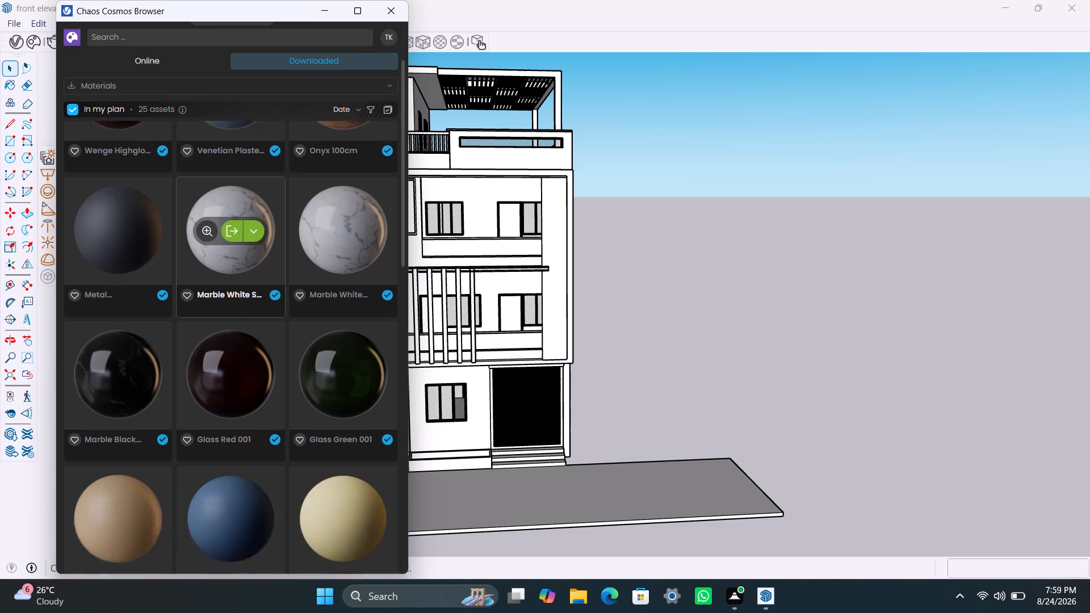
pyautogui.scroll(-1, 144, 412)
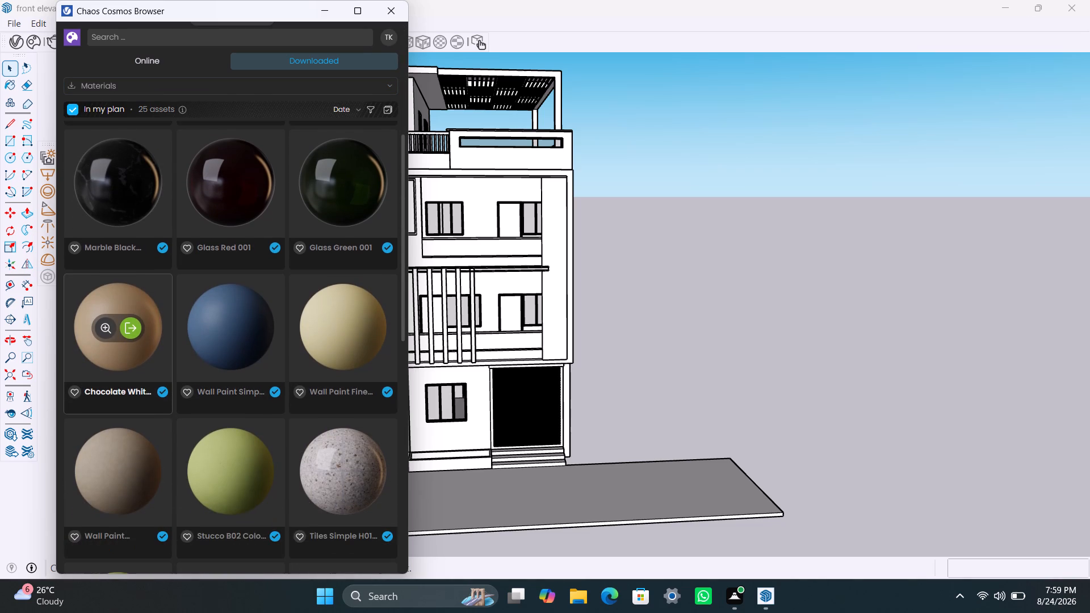
pyautogui.click(136, 330)
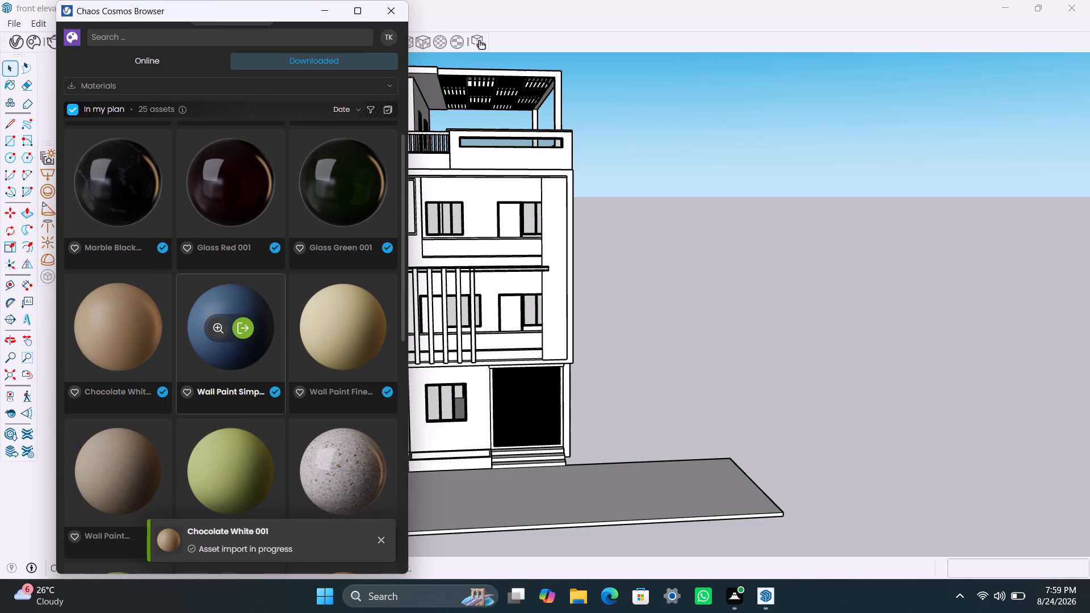
pyautogui.click(246, 329)
# Import the downloaded Wall Paint Fine Grain 01 Yellow 100cm material into the scene.
pyautogui.scroll(-2, 242, 338)
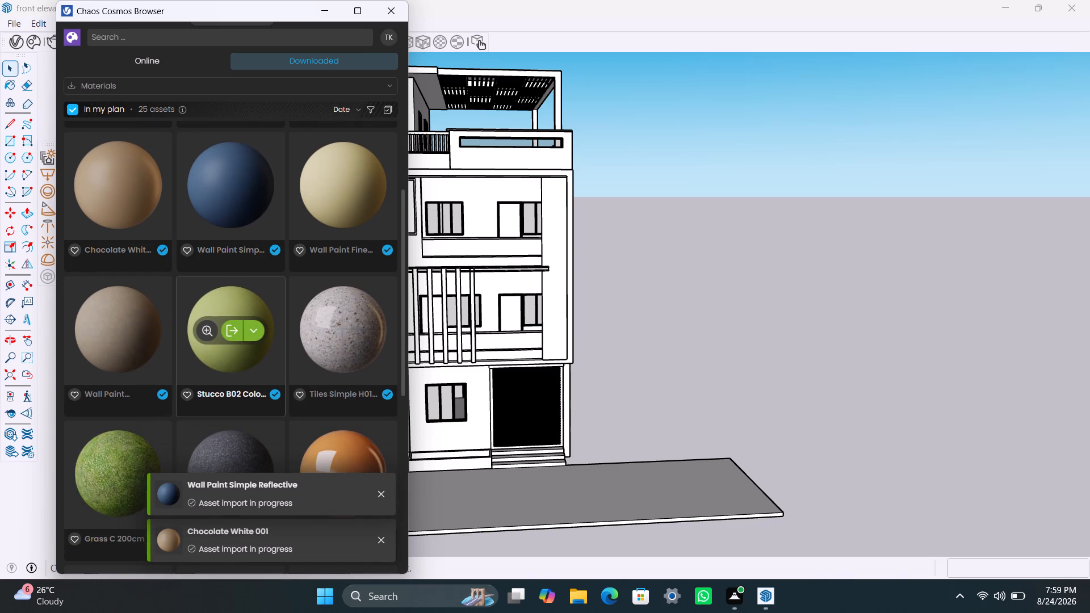
pyautogui.scroll(-1, 267, 354)
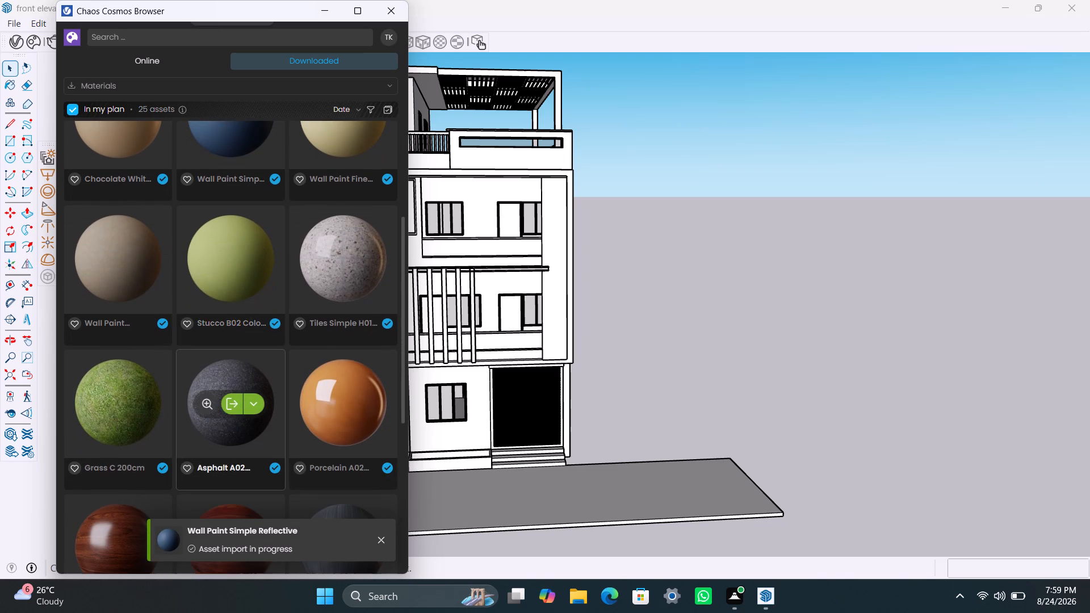
pyautogui.scroll(2, 267, 354)
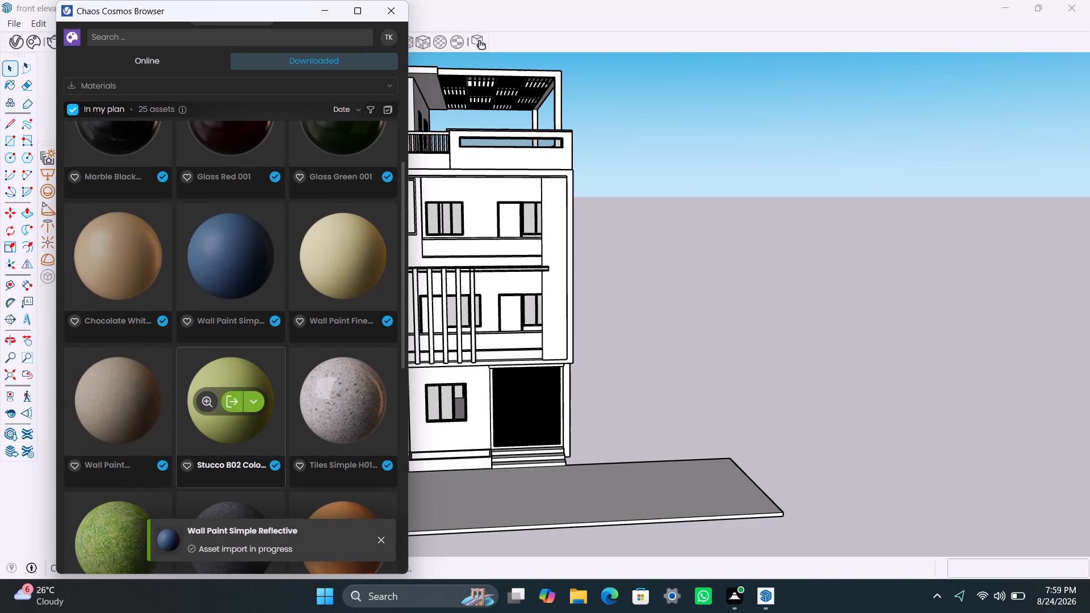
pyautogui.click(362, 269)
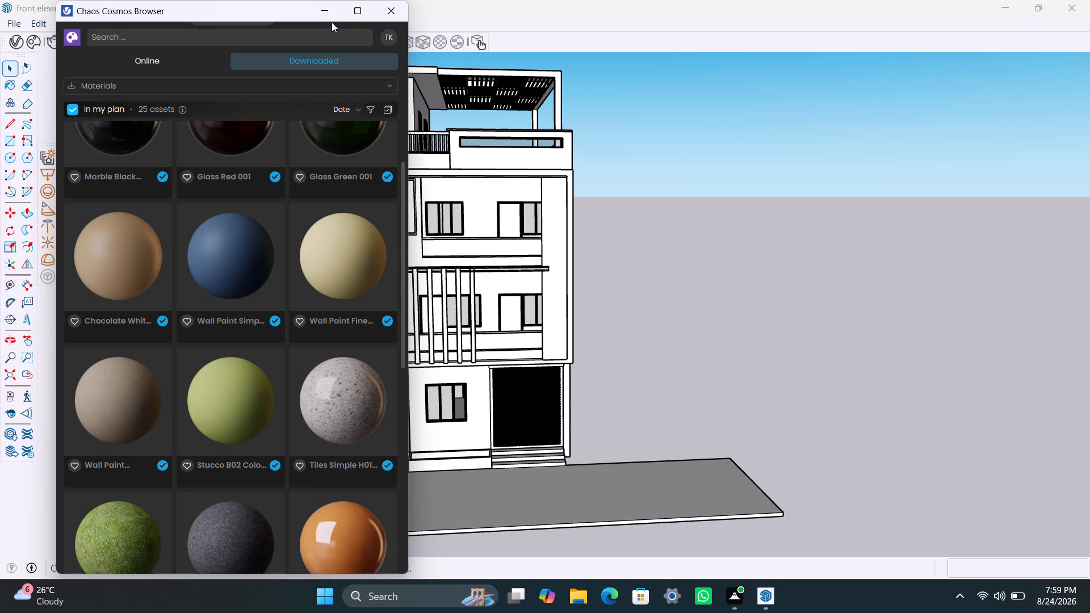
pyautogui.click(360, 264)
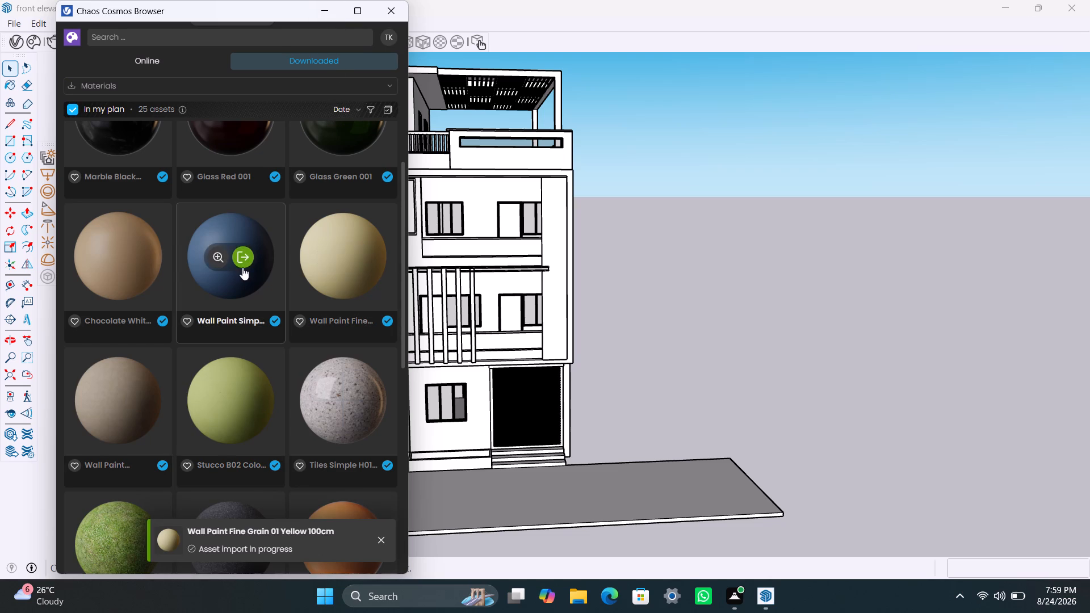
# Minimize the Cosmos browser and select the Wall Paint Bumpy 01 Ochre 100cm material in the V-Ray Asset Editor.
pyautogui.click(322, 3)
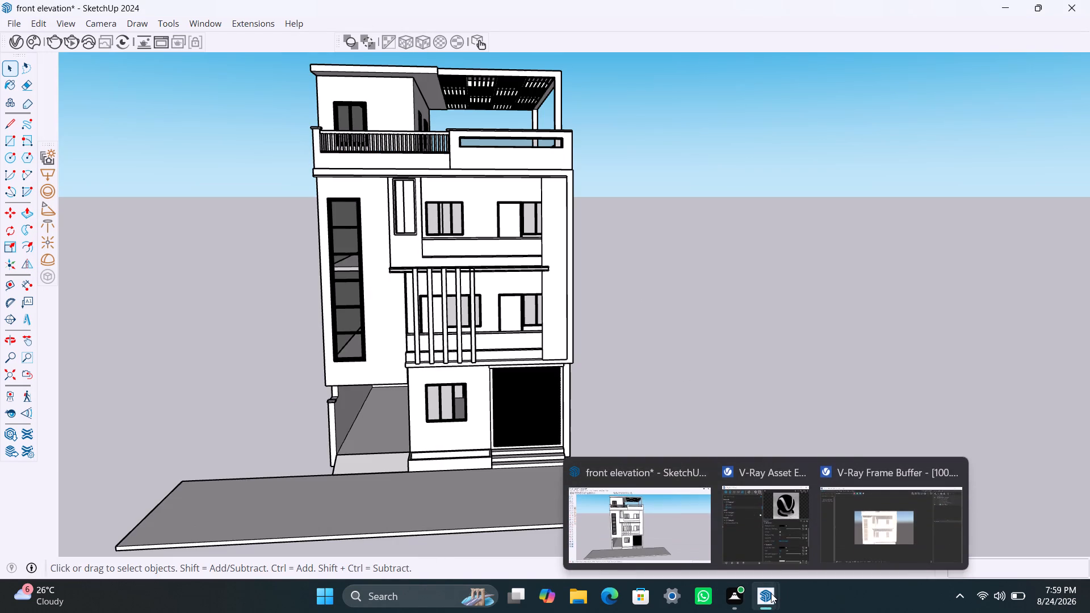
pyautogui.click(787, 535)
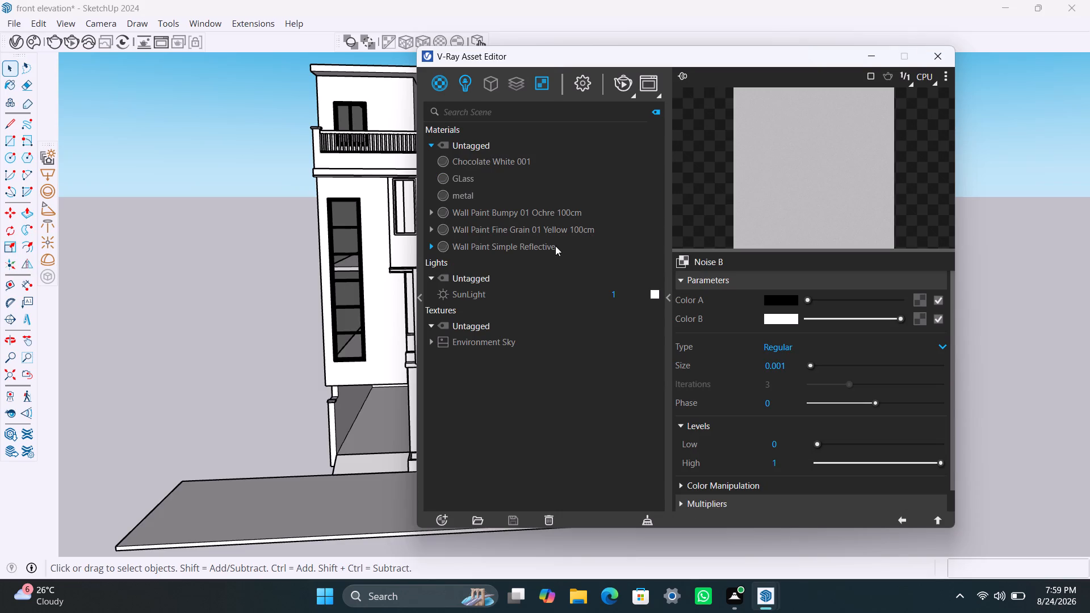
pyautogui.click(503, 219)
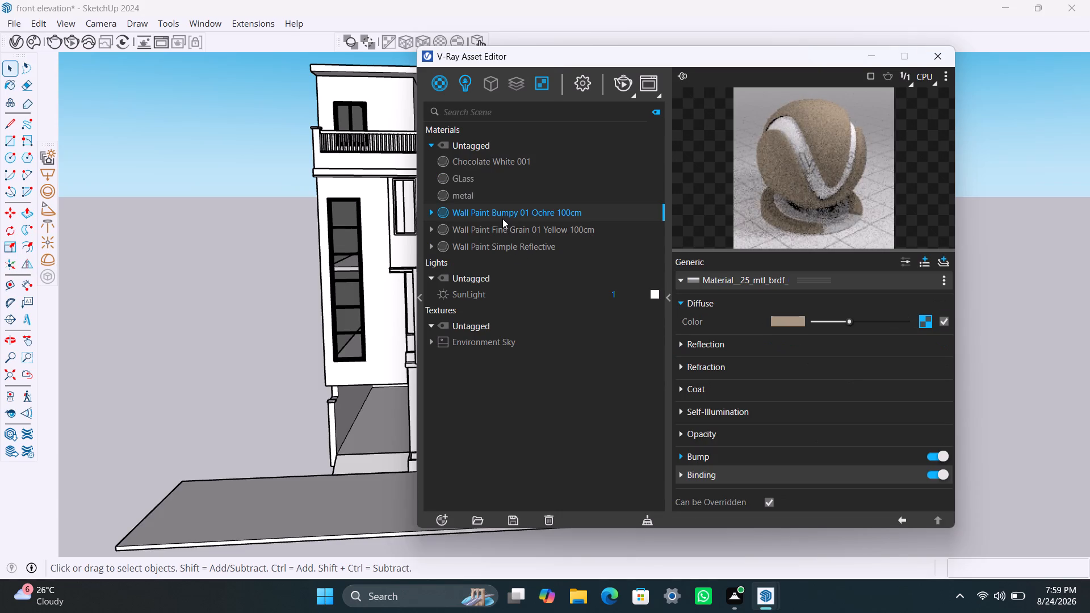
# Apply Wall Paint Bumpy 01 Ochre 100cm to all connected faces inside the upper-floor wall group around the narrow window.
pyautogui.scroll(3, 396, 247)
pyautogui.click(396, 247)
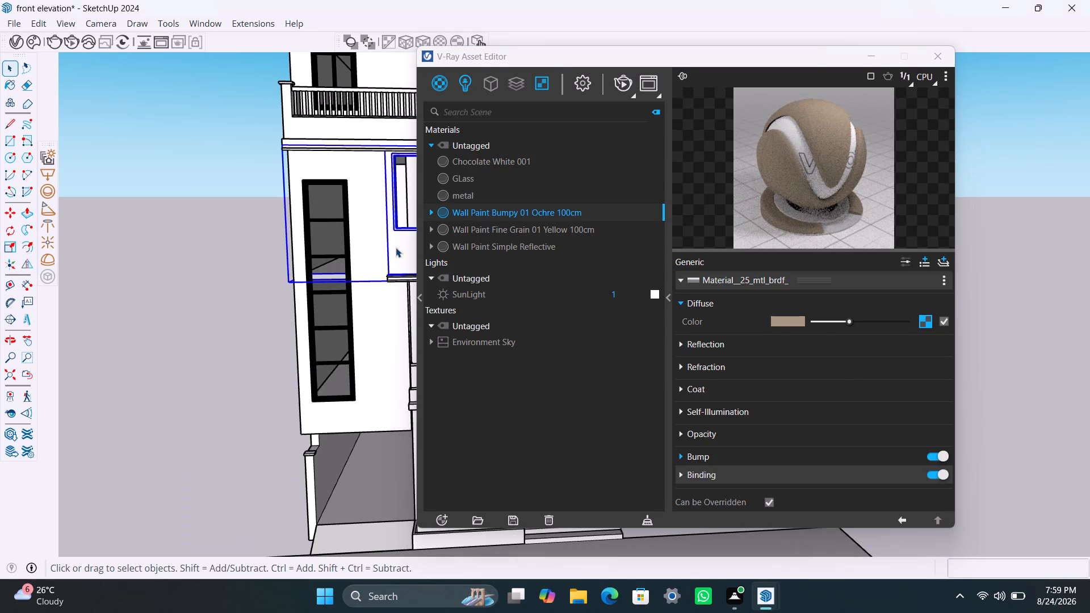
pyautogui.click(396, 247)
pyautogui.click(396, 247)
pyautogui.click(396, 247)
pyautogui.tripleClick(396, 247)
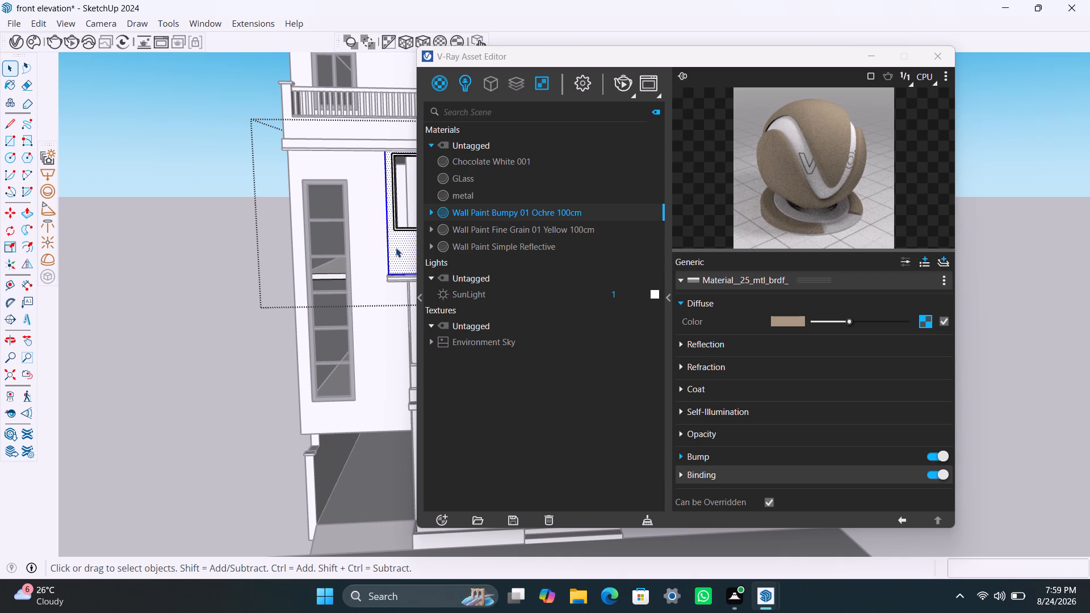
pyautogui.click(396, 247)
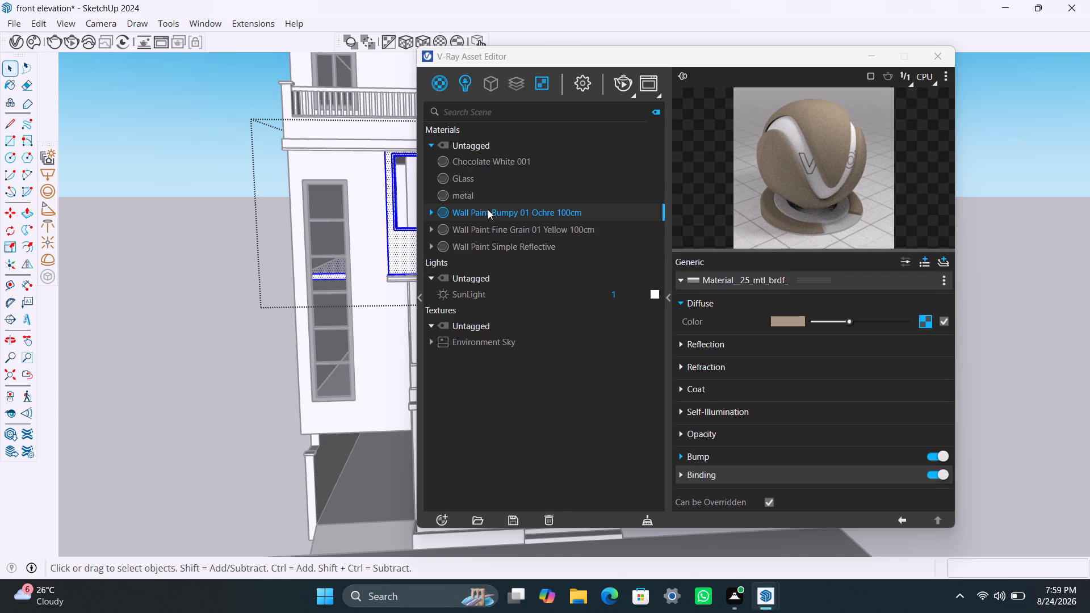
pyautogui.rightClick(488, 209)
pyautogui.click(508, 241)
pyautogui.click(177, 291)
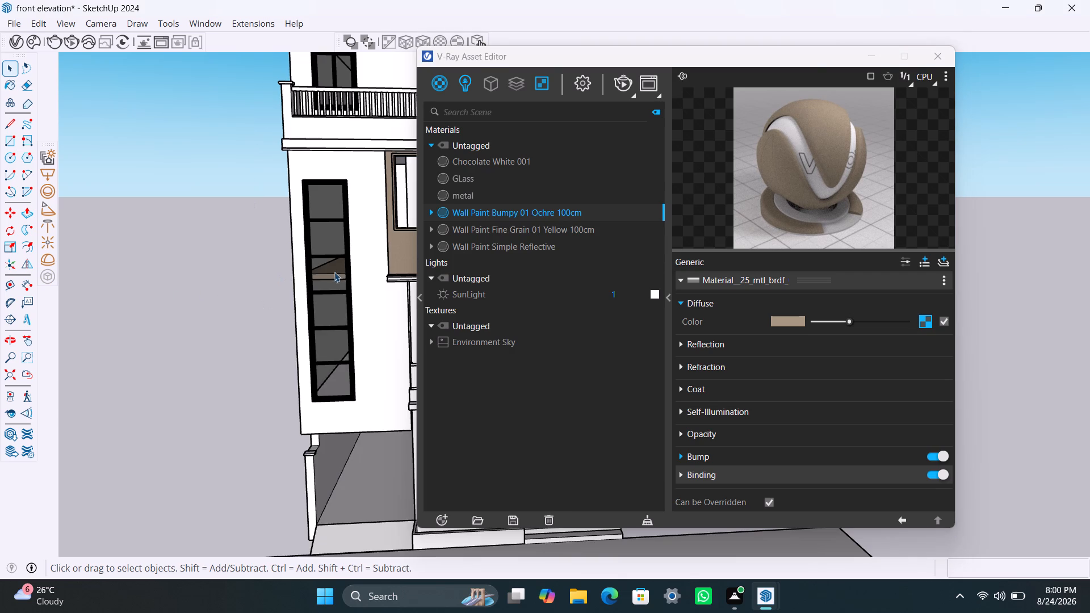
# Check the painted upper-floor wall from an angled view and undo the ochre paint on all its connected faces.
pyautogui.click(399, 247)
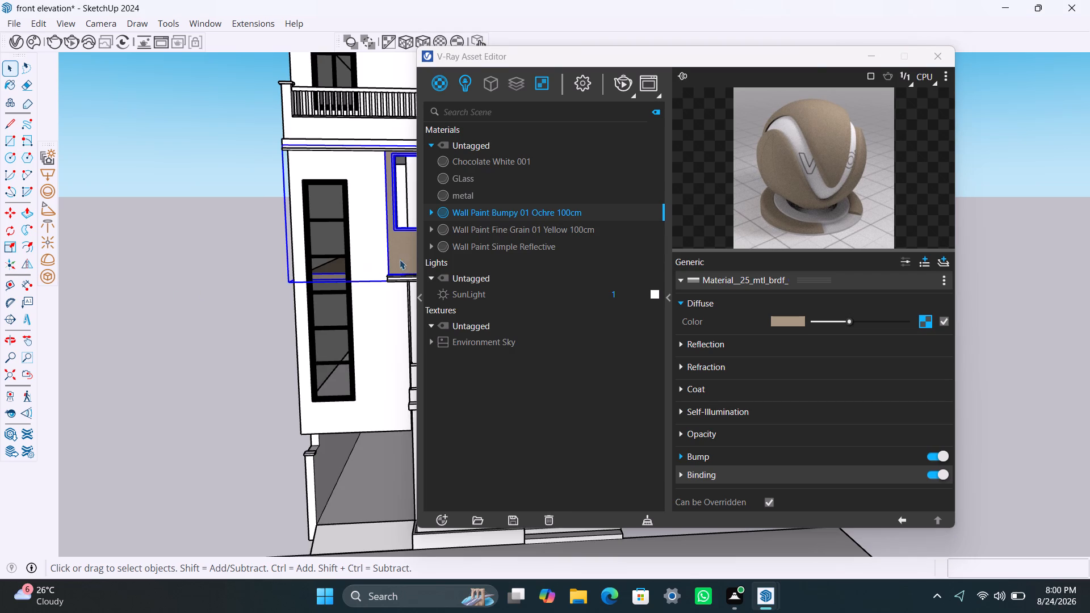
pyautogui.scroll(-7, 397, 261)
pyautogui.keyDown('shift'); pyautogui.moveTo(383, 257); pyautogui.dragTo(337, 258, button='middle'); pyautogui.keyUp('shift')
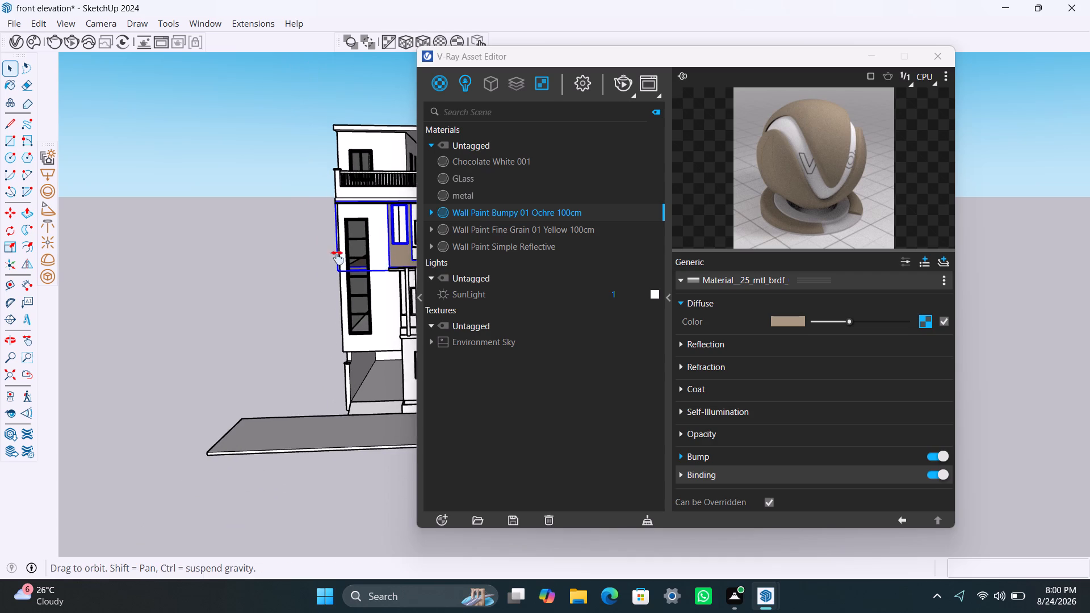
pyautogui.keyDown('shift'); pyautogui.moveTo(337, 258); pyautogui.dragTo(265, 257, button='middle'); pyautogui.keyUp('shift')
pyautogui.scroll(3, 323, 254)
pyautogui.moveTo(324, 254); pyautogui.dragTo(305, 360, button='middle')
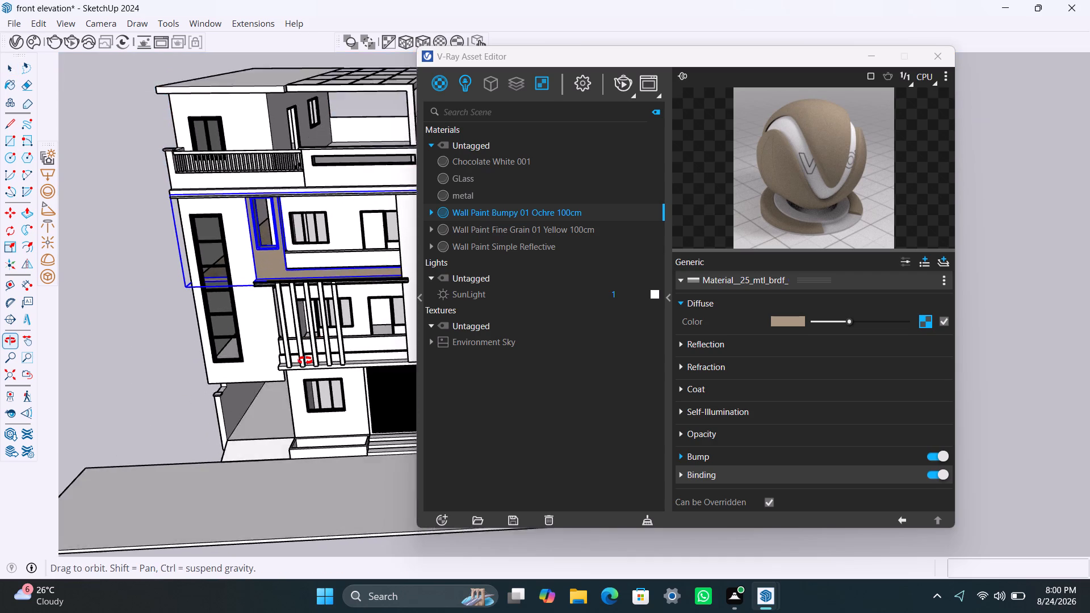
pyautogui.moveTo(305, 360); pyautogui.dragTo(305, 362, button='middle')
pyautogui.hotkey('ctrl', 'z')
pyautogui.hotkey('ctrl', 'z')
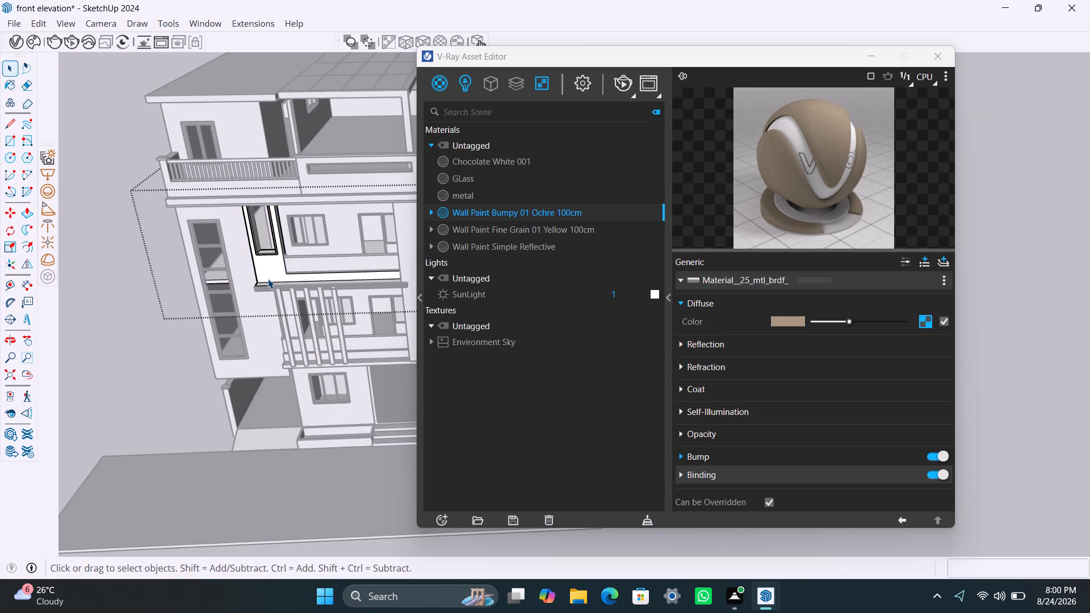
# Apply Wall Paint Bumpy 01 Ochre 100cm only to the front face of the upper-floor wall around the narrow window.
pyautogui.click(271, 270)
pyautogui.scroll(14, 271, 268)
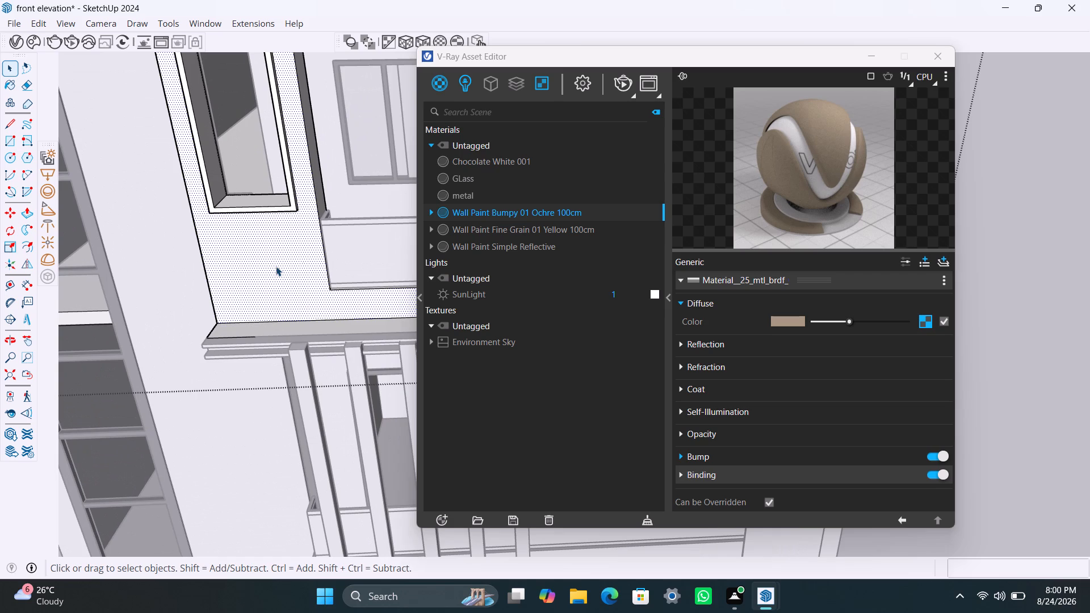
pyautogui.rightClick(480, 215)
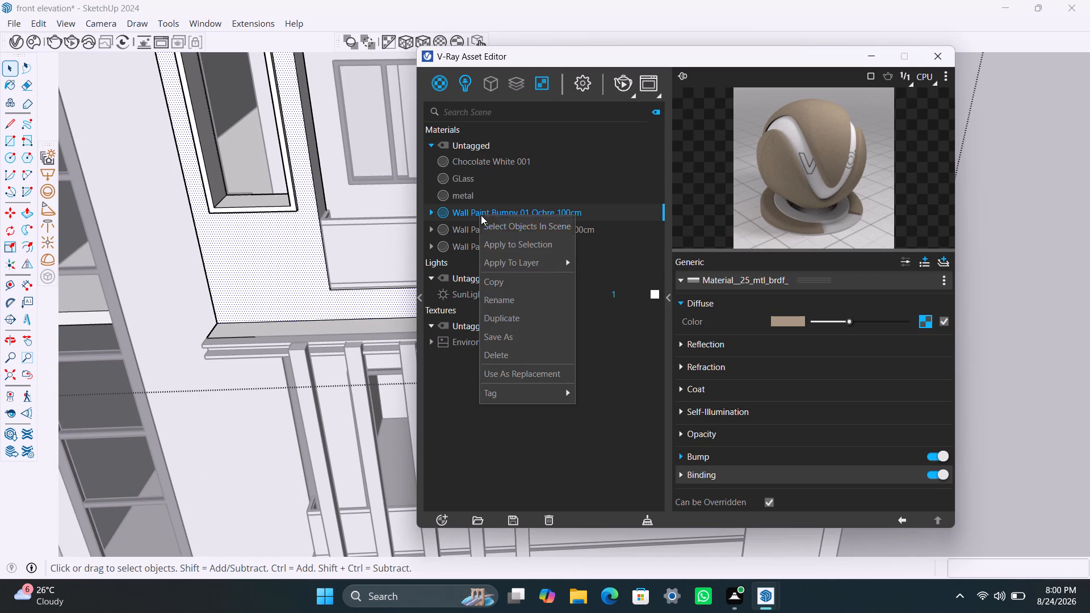
pyautogui.click(503, 242)
pyautogui.scroll(-8, 284, 248)
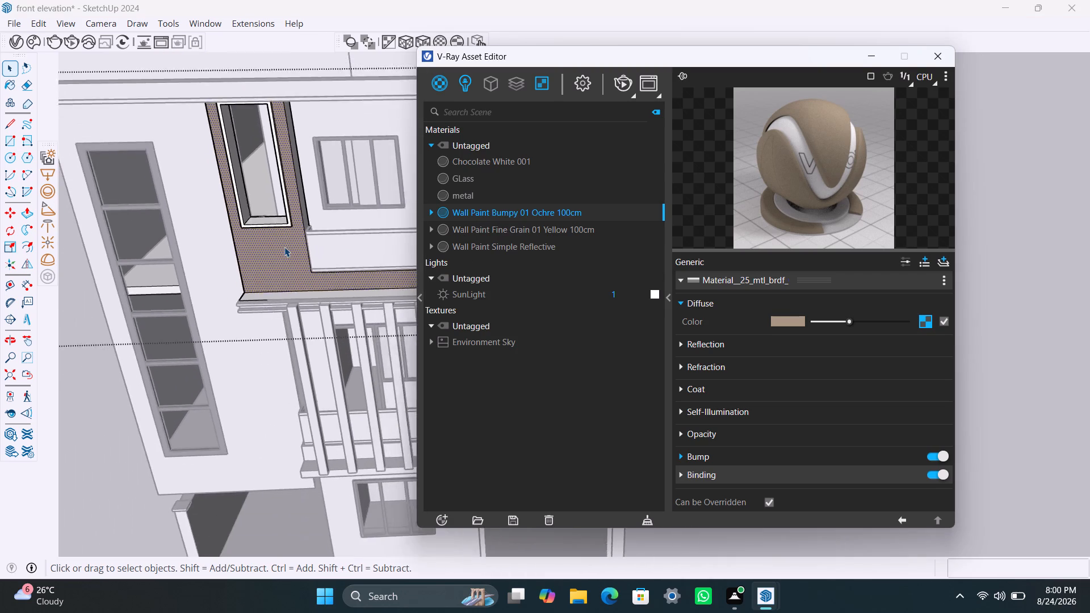
pyautogui.scroll(-8, 284, 247)
pyautogui.click(156, 333)
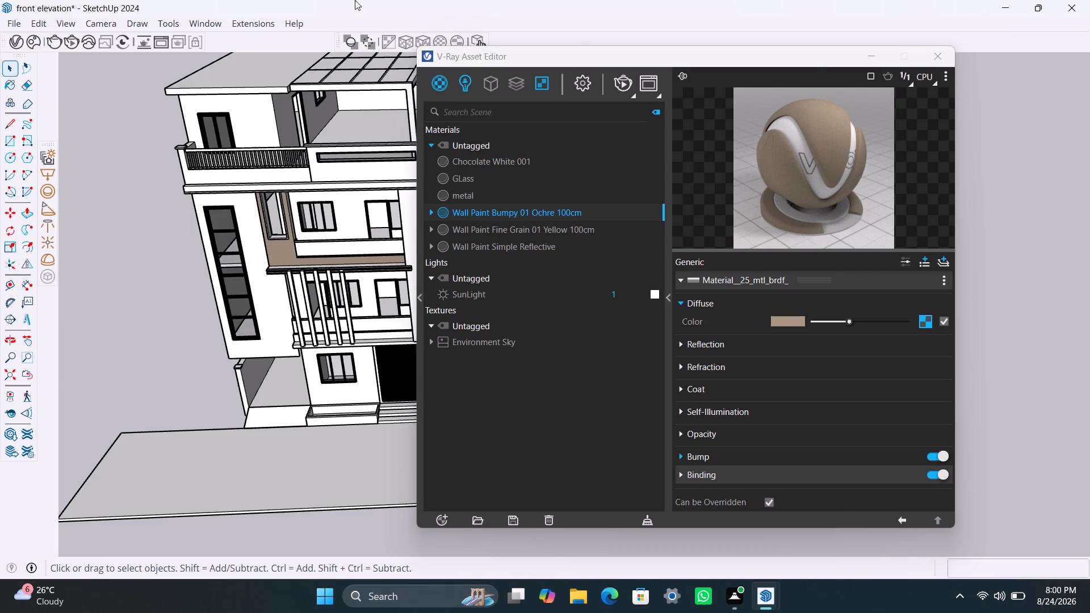
# Apply V-Ray's cubic texture projection, scaled to the bounding box, to the ochre-painted upper-floor wall group.
pyautogui.click(430, 37)
pyautogui.click(277, 244)
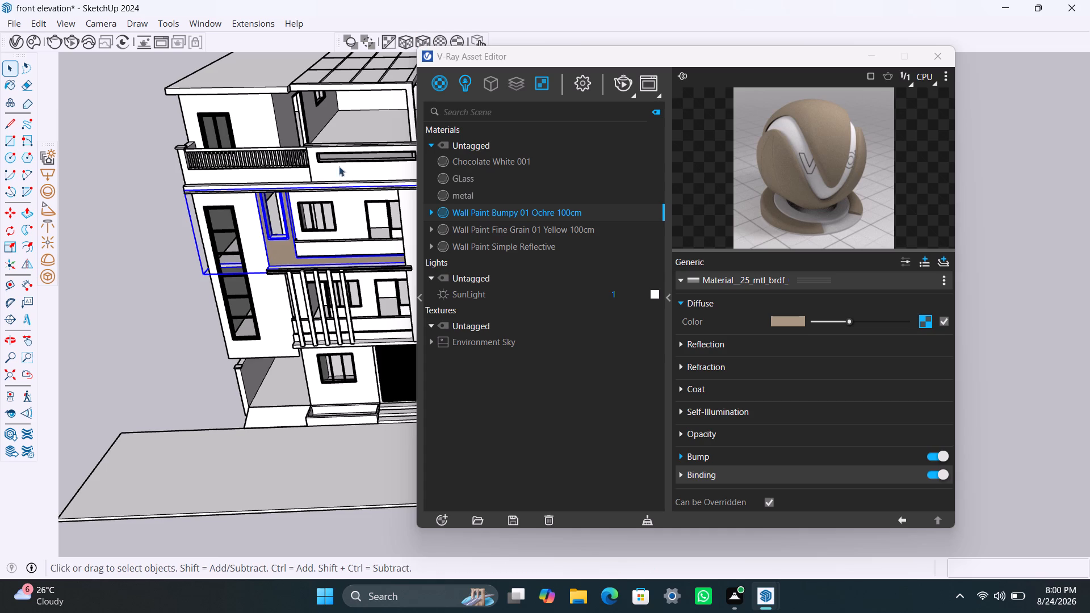
pyautogui.click(422, 43)
pyautogui.click(172, 299)
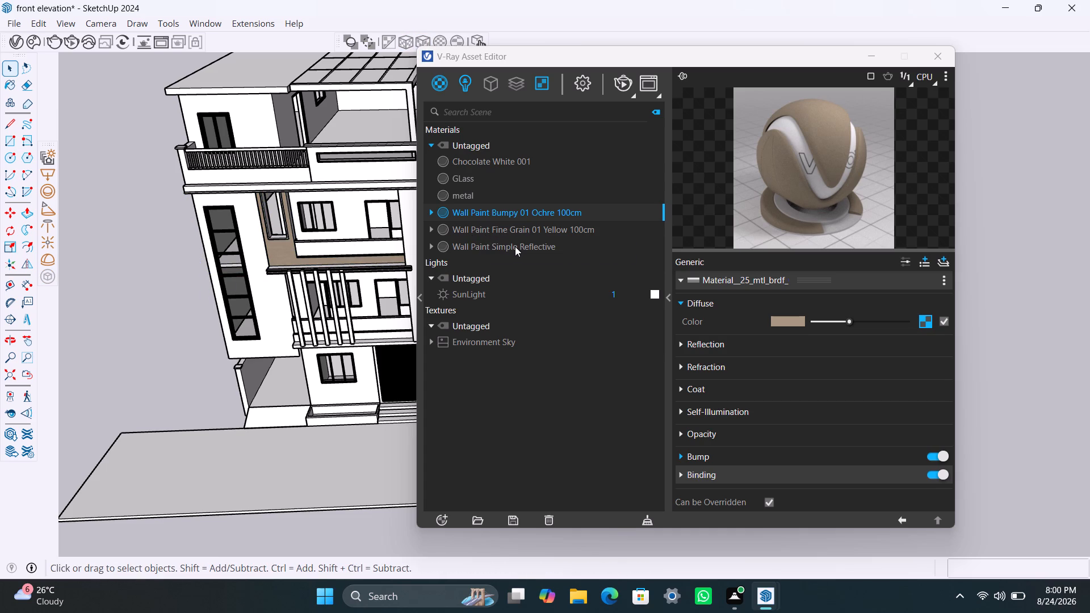
# Apply Wall Paint Simple Reflective to the front face of the wall around the tall window, with V-Ray's bounding-box-fitted cubic projection.
pyautogui.click(515, 246)
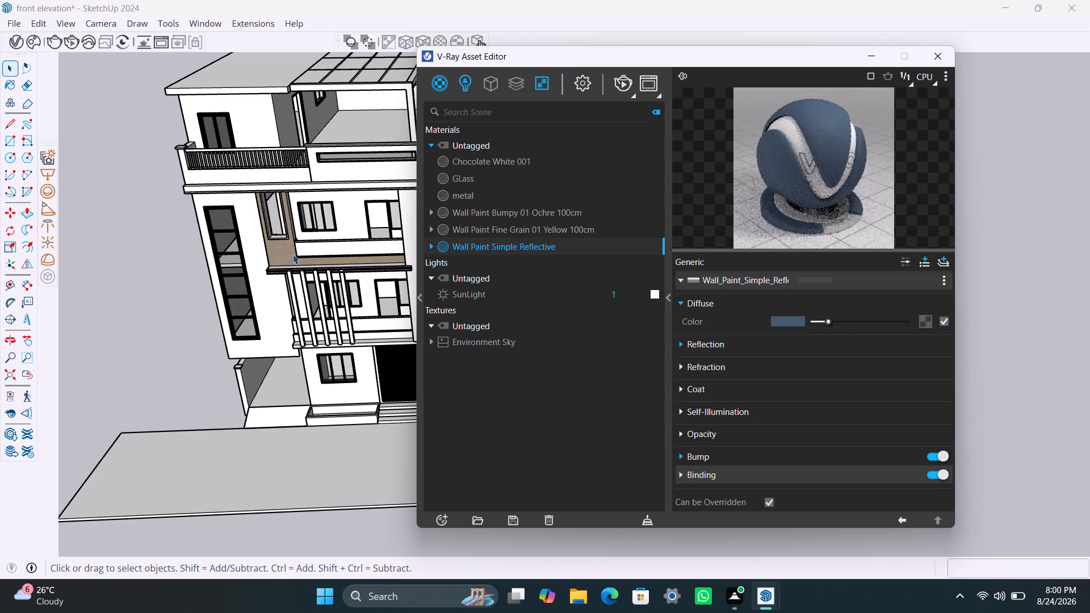
pyautogui.scroll(3, 239, 212)
pyautogui.click(244, 208)
pyautogui.doubleClick(244, 208)
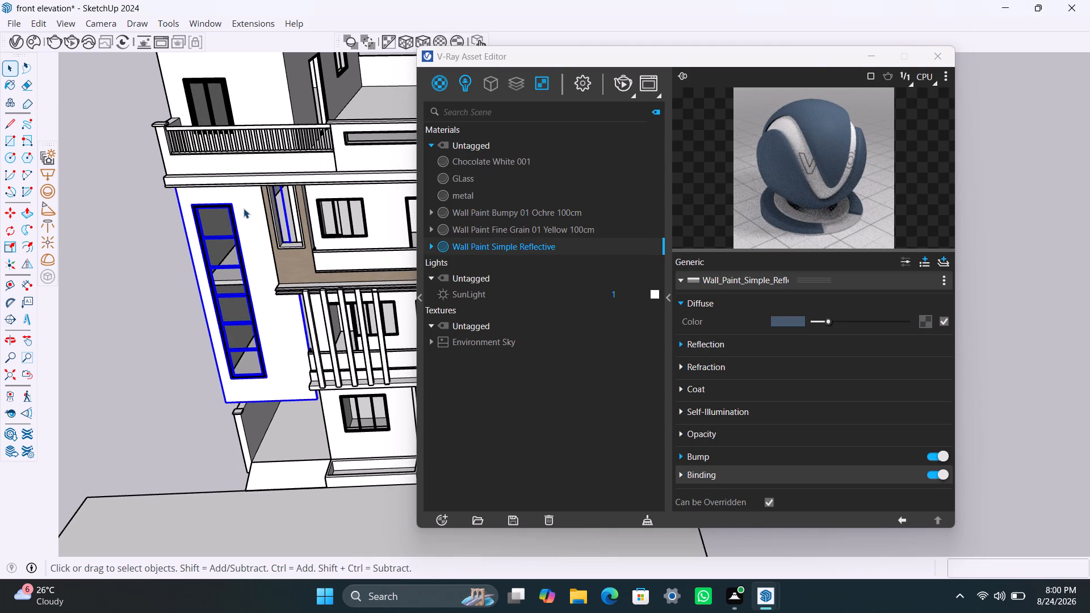
pyautogui.click(244, 208)
pyautogui.doubleClick(244, 208)
pyautogui.click(244, 208)
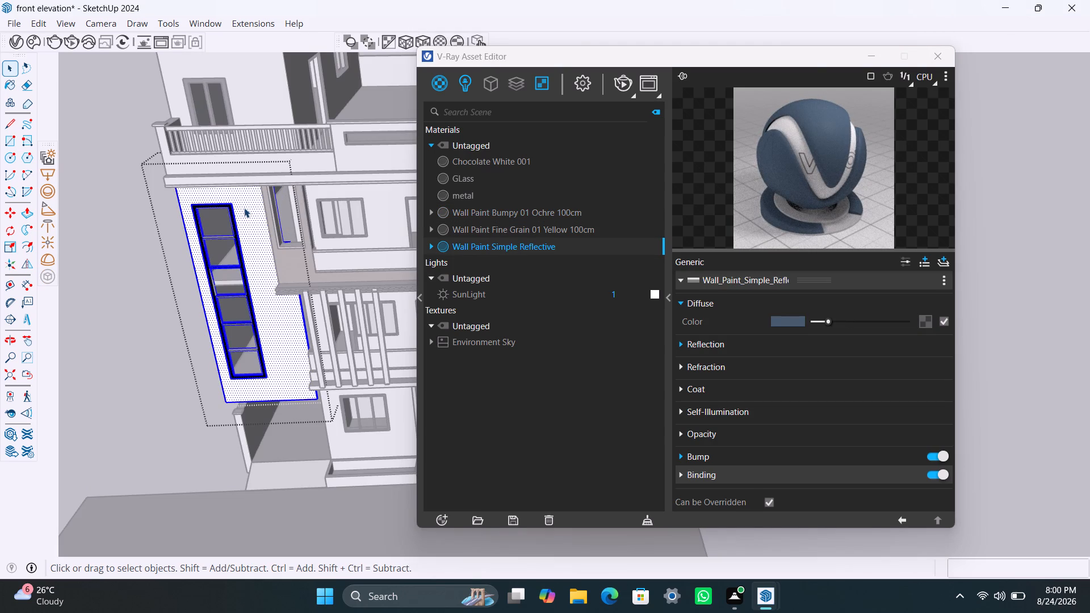
pyautogui.click(244, 208)
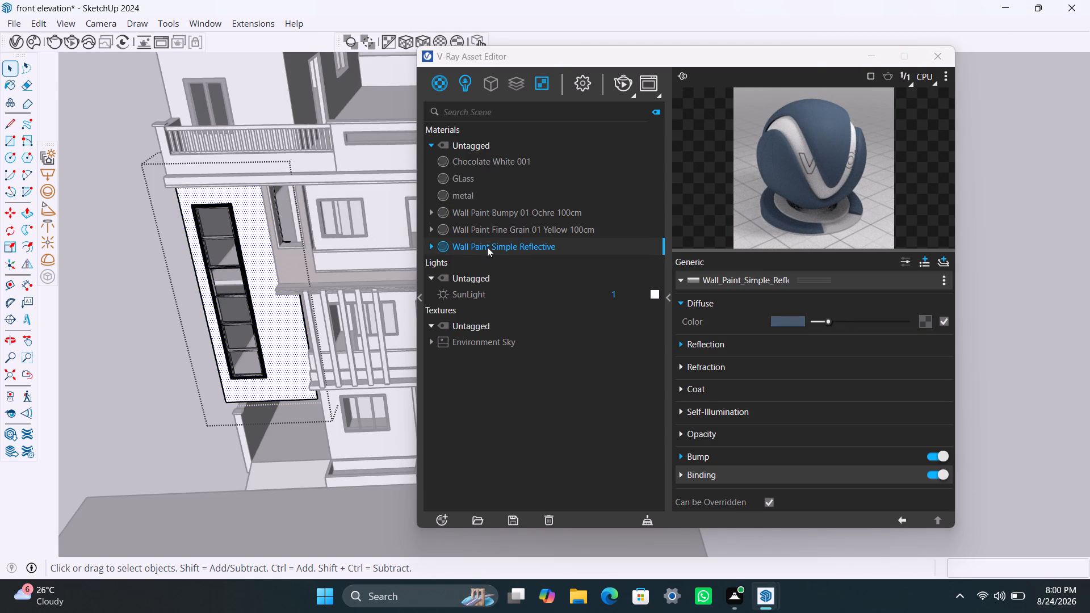
pyautogui.rightClick(487, 247)
pyautogui.click(518, 274)
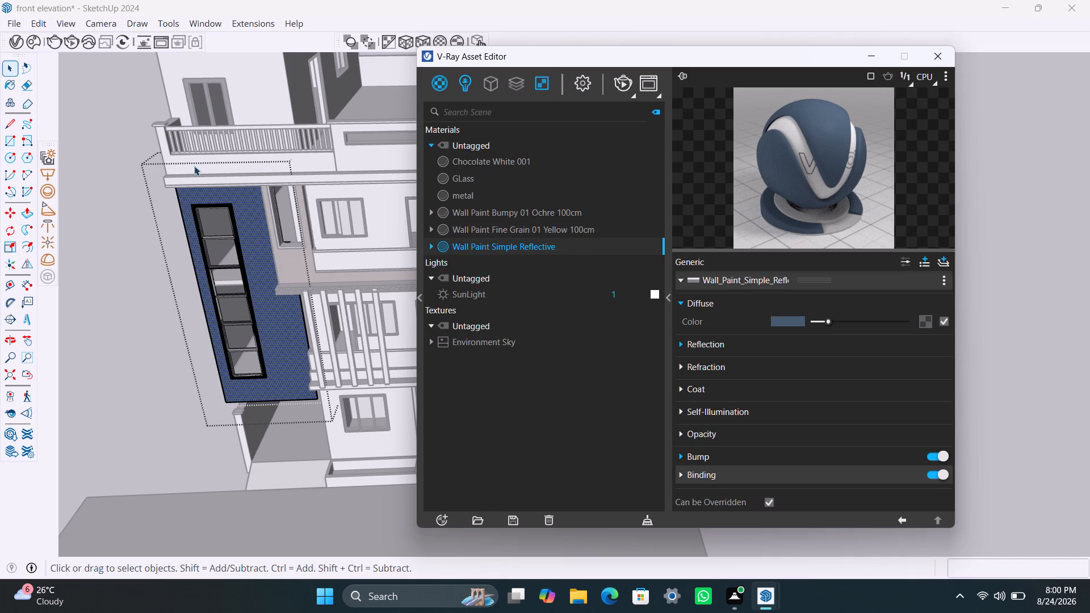
pyautogui.click(421, 44)
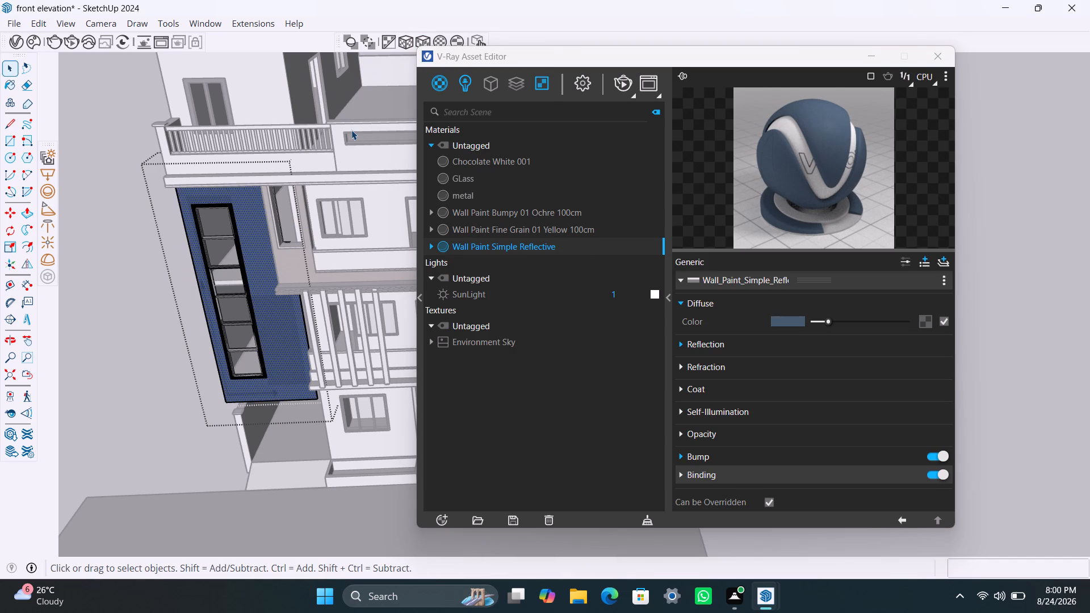
pyautogui.click(267, 91)
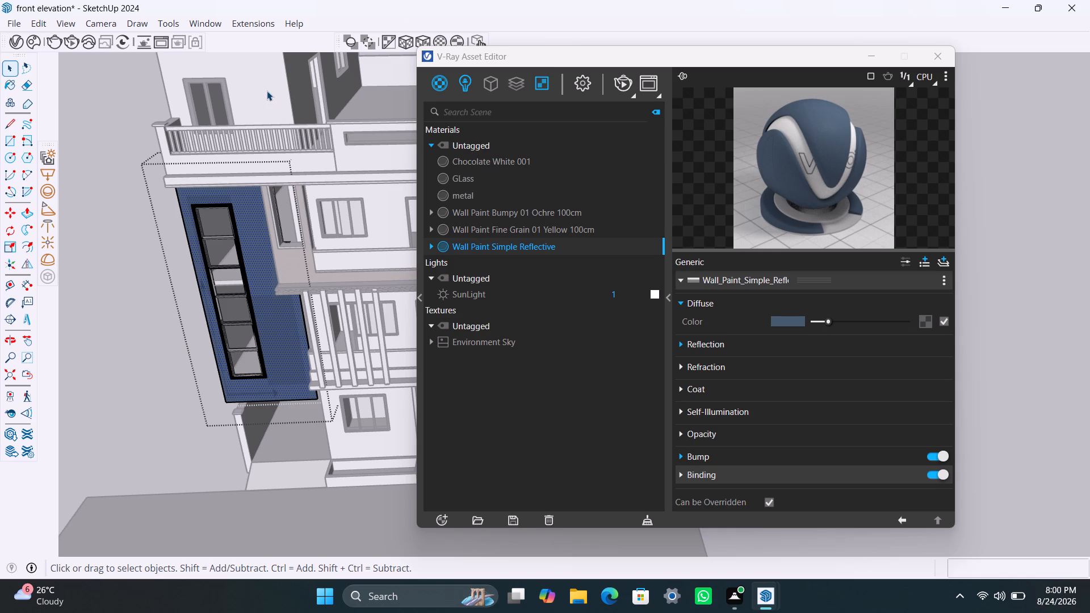
# Apply Wall Paint Simple Reflective to the top-floor front wall behind the balcony railing, with the same fitted cubic projection.
pyautogui.click(267, 91)
pyautogui.click(265, 78)
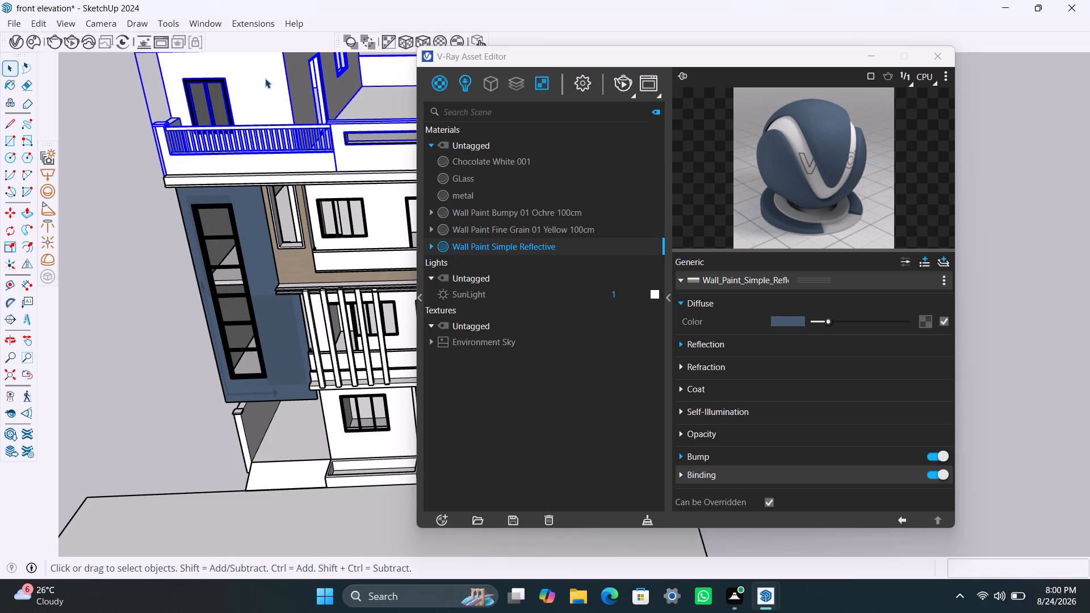
pyautogui.scroll(-6, 264, 78)
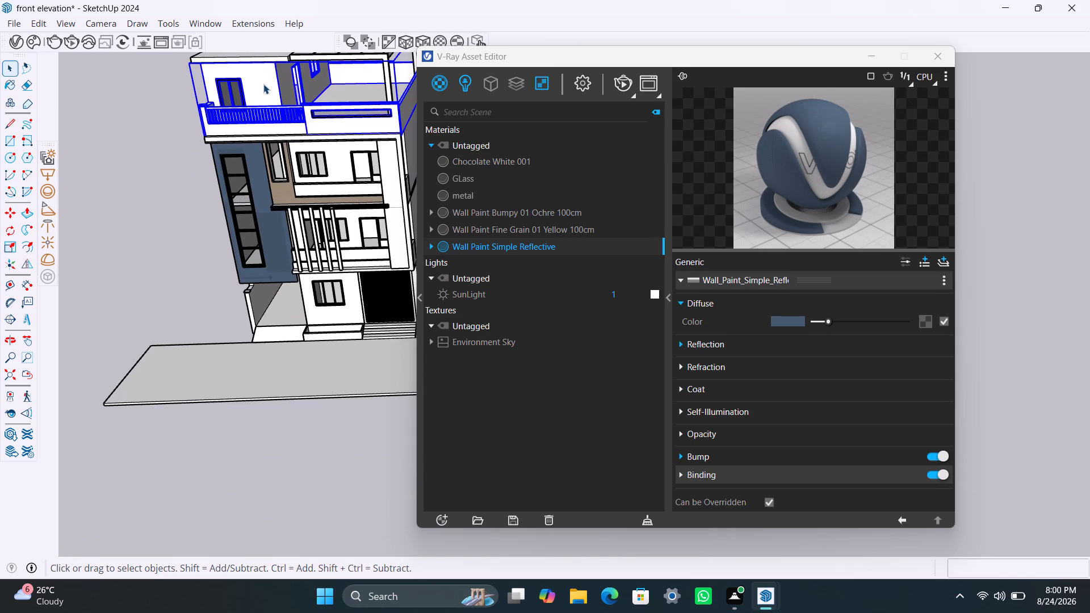
pyautogui.moveTo(263, 86); pyautogui.dragTo(263, 117, button='middle')
pyautogui.keyDown('shift'); pyautogui.moveTo(263, 117); pyautogui.dragTo(276, 174, button='middle'); pyautogui.keyUp('shift')
pyautogui.scroll(3, 276, 125)
pyautogui.click(275, 144)
pyautogui.tripleClick(270, 146)
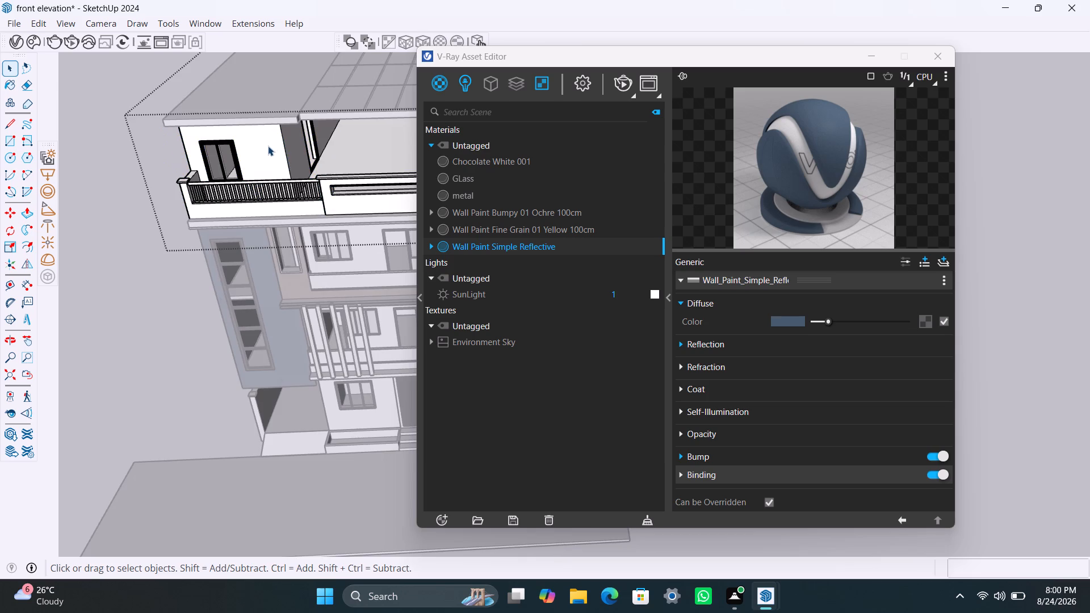
pyautogui.click(267, 146)
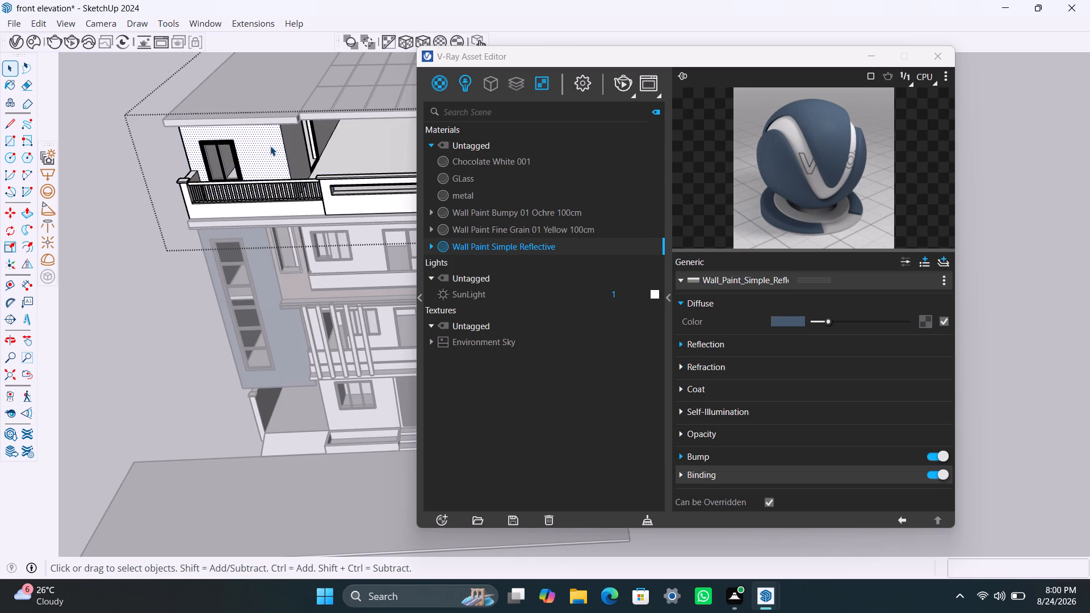
pyautogui.rightClick(505, 242)
pyautogui.click(561, 271)
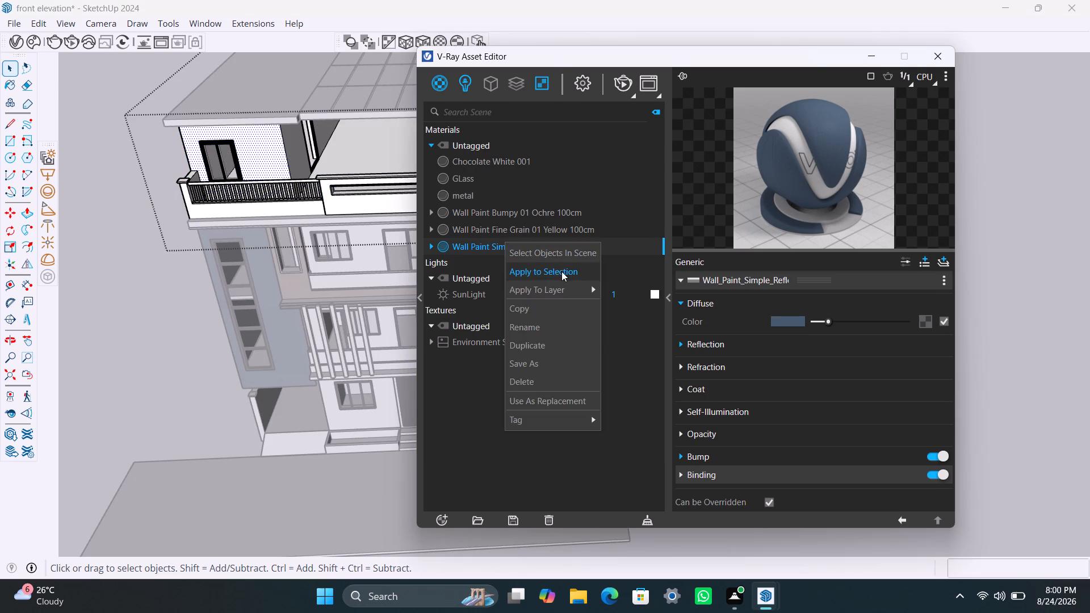
pyautogui.click(422, 38)
pyautogui.click(161, 301)
# Examine the newly painted tall-window and top-floor walls on the front elevation from several angles.
pyautogui.scroll(-2, 248, 263)
pyautogui.moveTo(296, 241); pyautogui.dragTo(277, 102, button='middle')
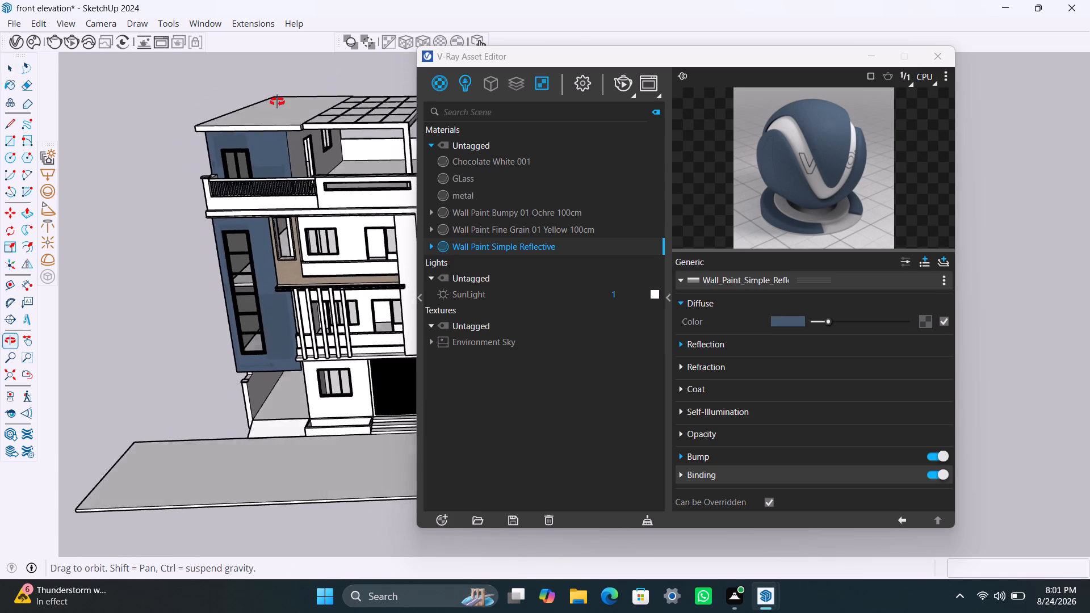
pyautogui.moveTo(277, 102); pyautogui.dragTo(269, 52, button='middle')
pyautogui.scroll(-3, 288, 170)
pyautogui.moveTo(337, 250); pyautogui.dragTo(262, 326, button='middle')
pyautogui.scroll(3, 309, 203)
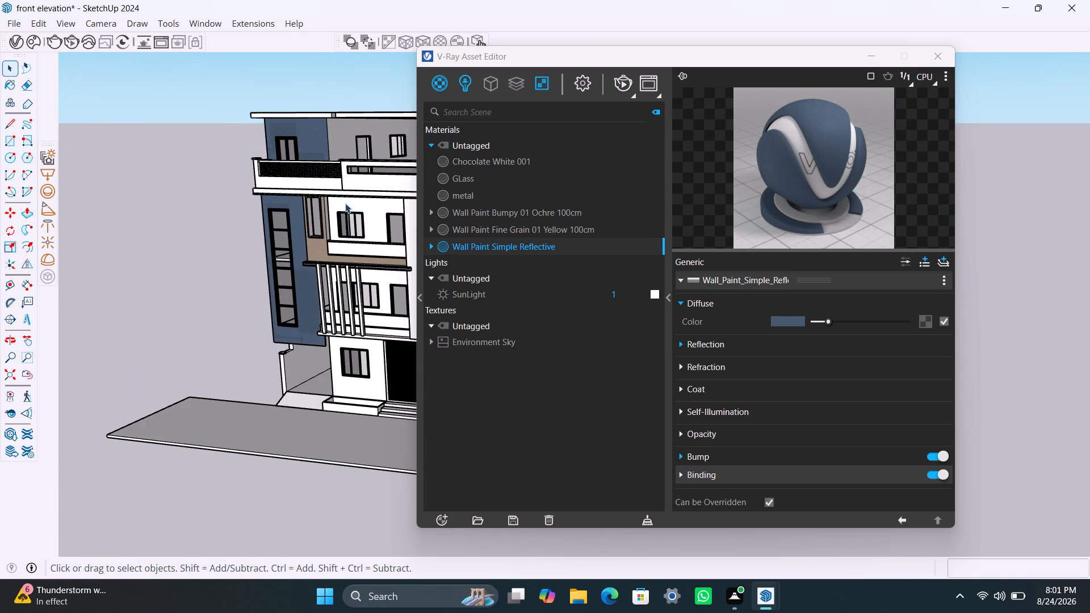
pyautogui.moveTo(348, 205); pyautogui.dragTo(304, 312, button='middle')
pyautogui.scroll(3, 278, 207)
pyautogui.moveTo(281, 228); pyautogui.dragTo(311, 321, button='middle')
pyautogui.scroll(2, 252, 282)
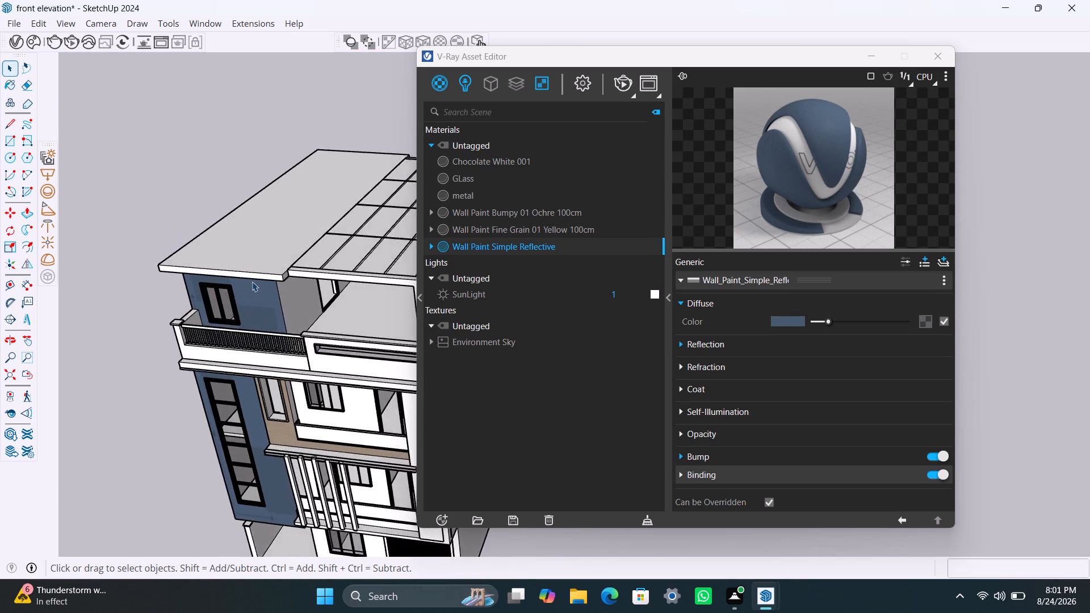
pyautogui.scroll(2, 252, 282)
pyautogui.moveTo(268, 279); pyautogui.dragTo(299, 289, button='middle')
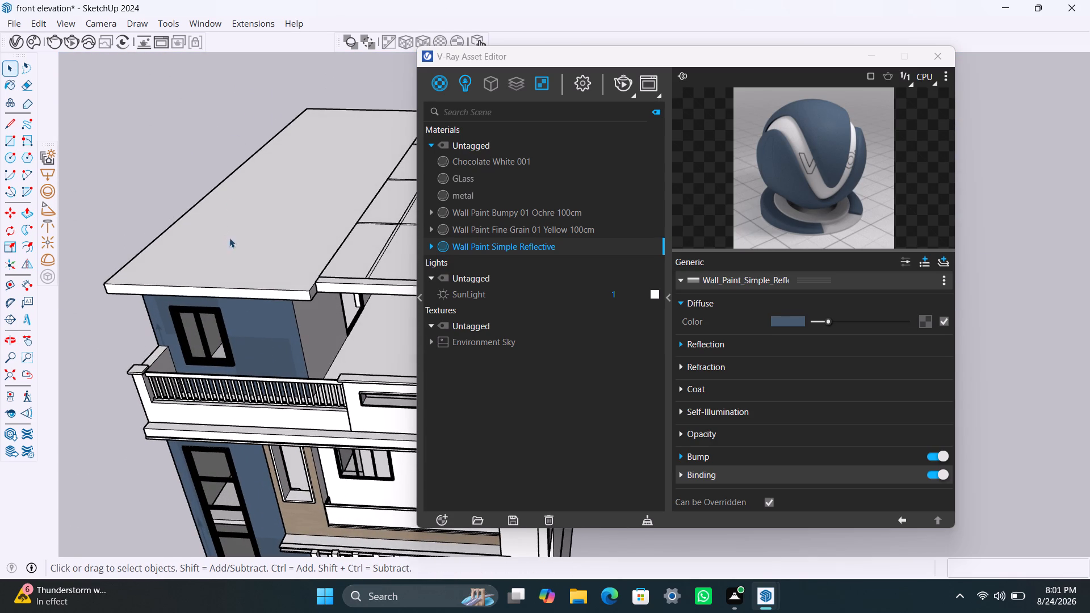
# Inside the roof slab group above the painted top-floor wall, copy the top front edge 4.5" inward along the green axis.
pyautogui.click(251, 288)
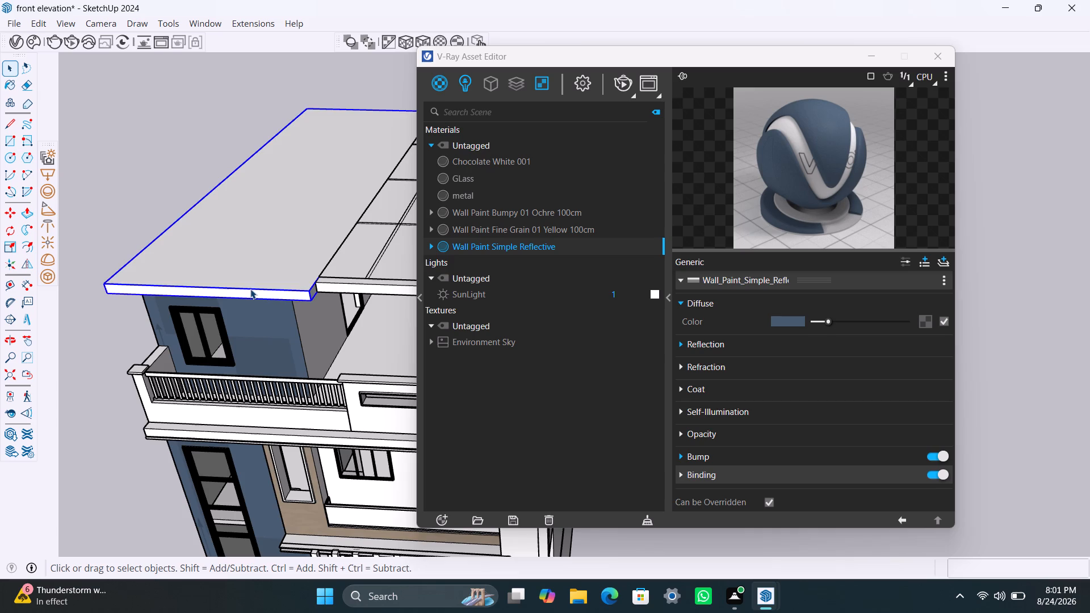
pyautogui.doubleClick(250, 289)
pyautogui.click(246, 289)
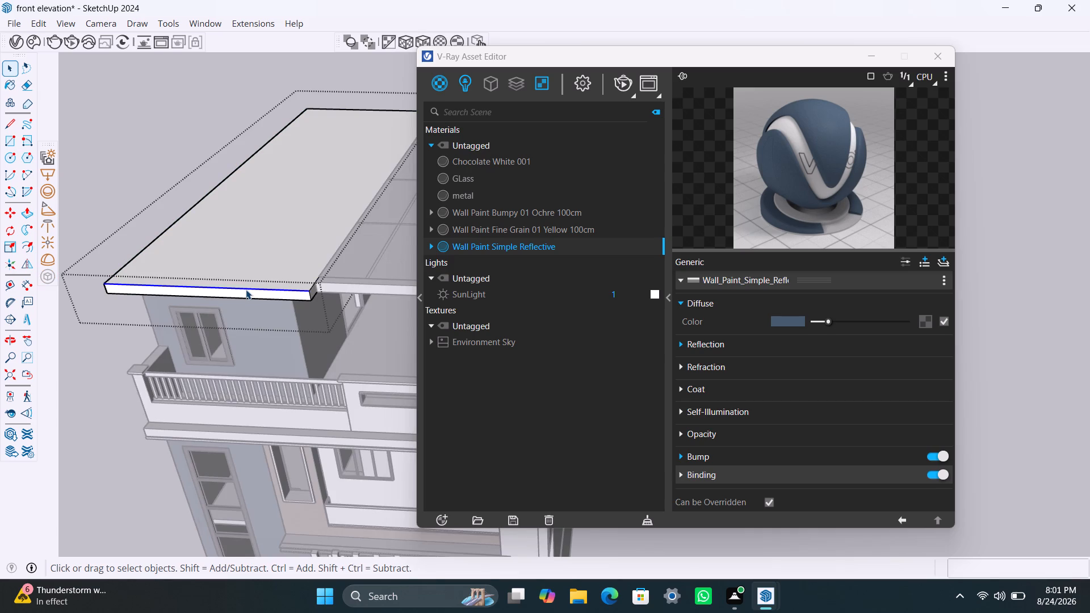
pyautogui.press('m')
pyautogui.click(246, 289)
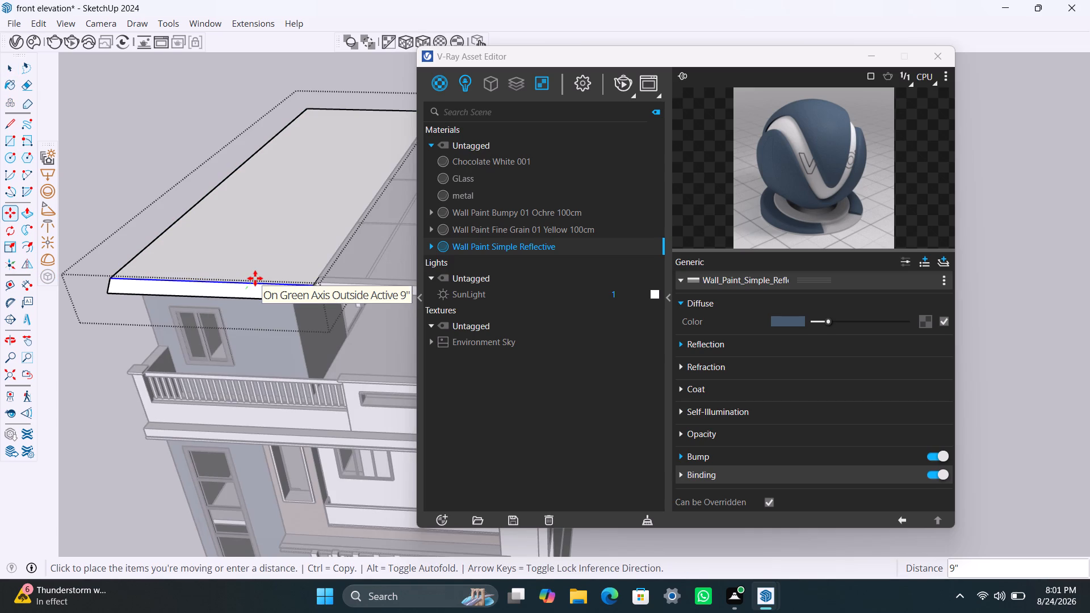
pyautogui.write('4.5"')
pyautogui.press('Return')
pyautogui.press('space')
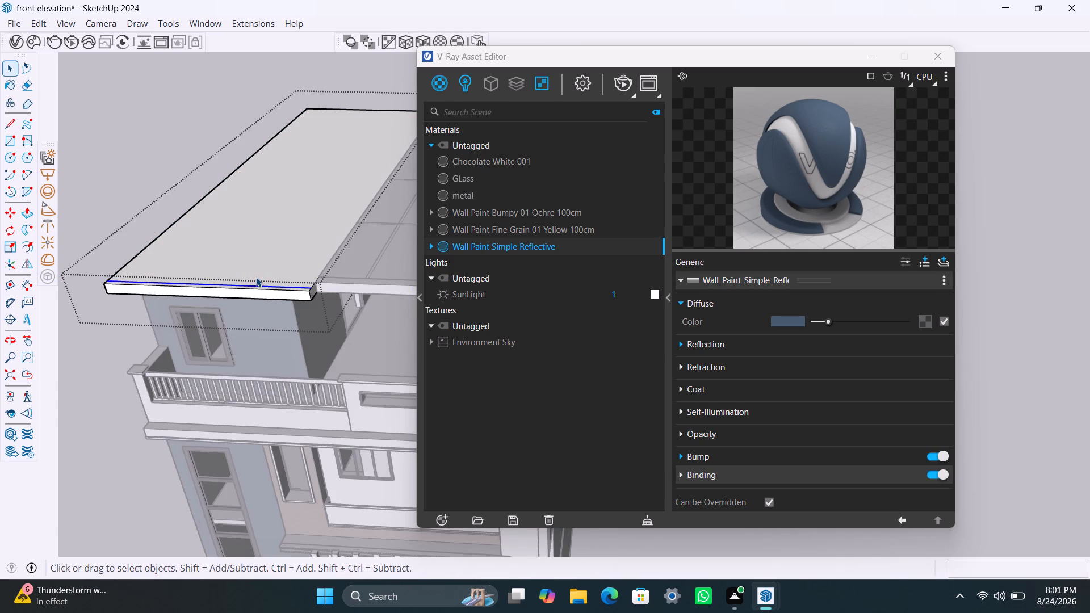
# Inspect the copied edge on the roof slab up close, around its end at the slab's front corner.
pyautogui.scroll(3, 196, 282)
pyautogui.moveTo(220, 286); pyautogui.dragTo(242, 325, button='middle')
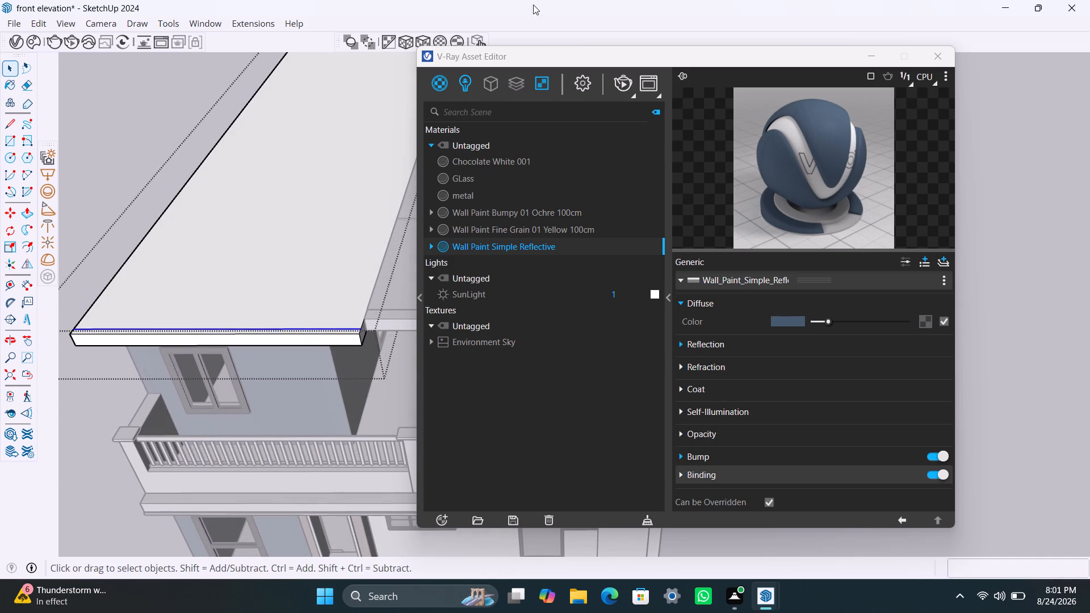
pyautogui.scroll(2, 233, 325)
pyautogui.moveTo(270, 339); pyautogui.dragTo(175, 341, button='middle')
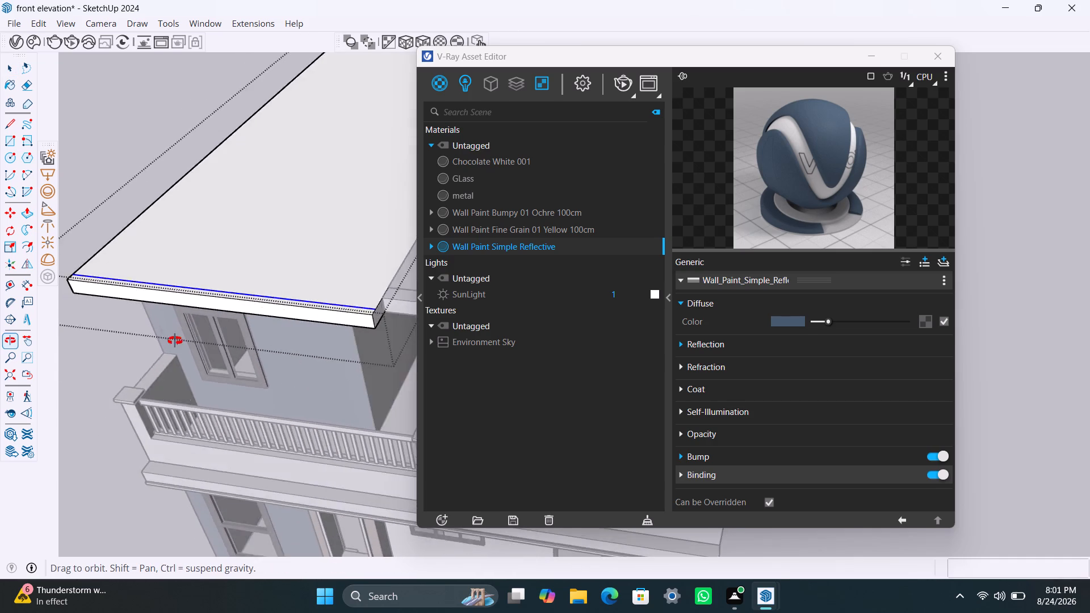
pyautogui.moveTo(175, 341); pyautogui.dragTo(150, 313, button='middle')
pyautogui.click(365, 275)
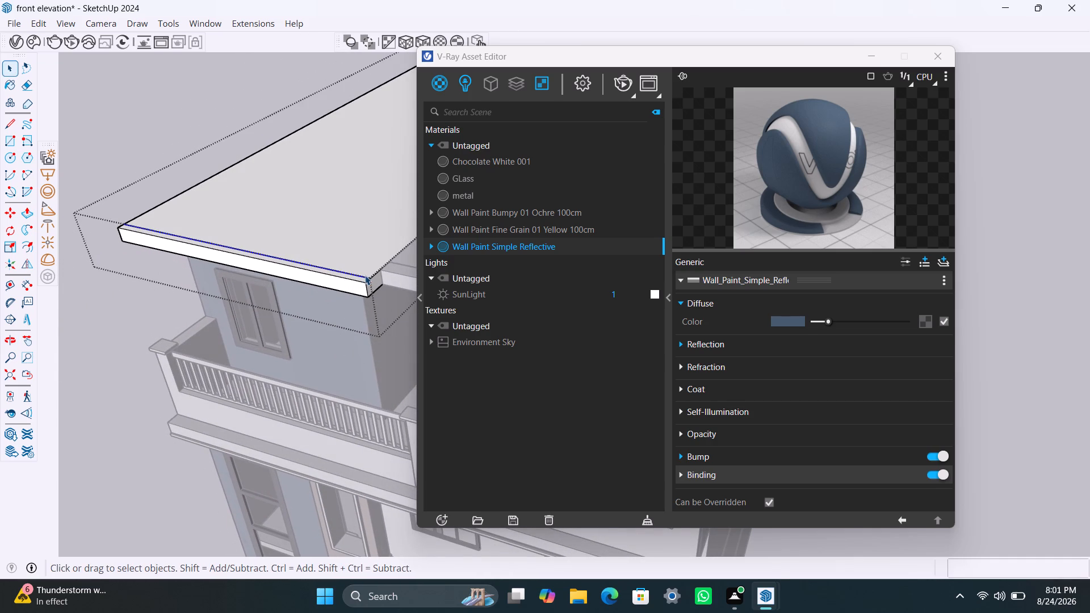
pyautogui.click(365, 276)
pyautogui.press('space')
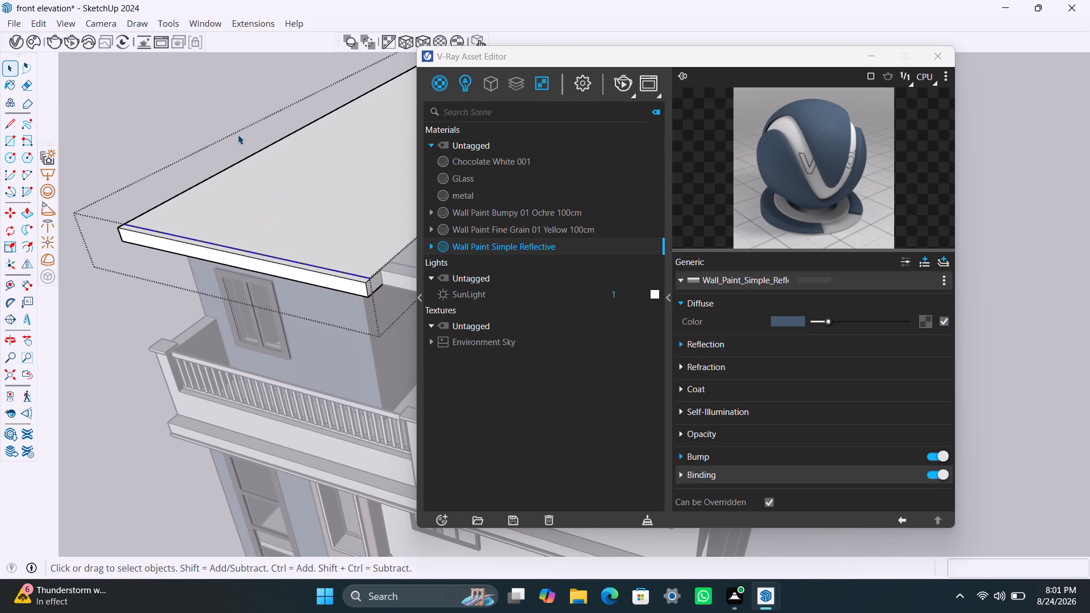
# Copy the inner line along the roof slab's front edge 2'7.5" farther inward along the green axis.
pyautogui.click(237, 135)
pyautogui.scroll(1, 274, 288)
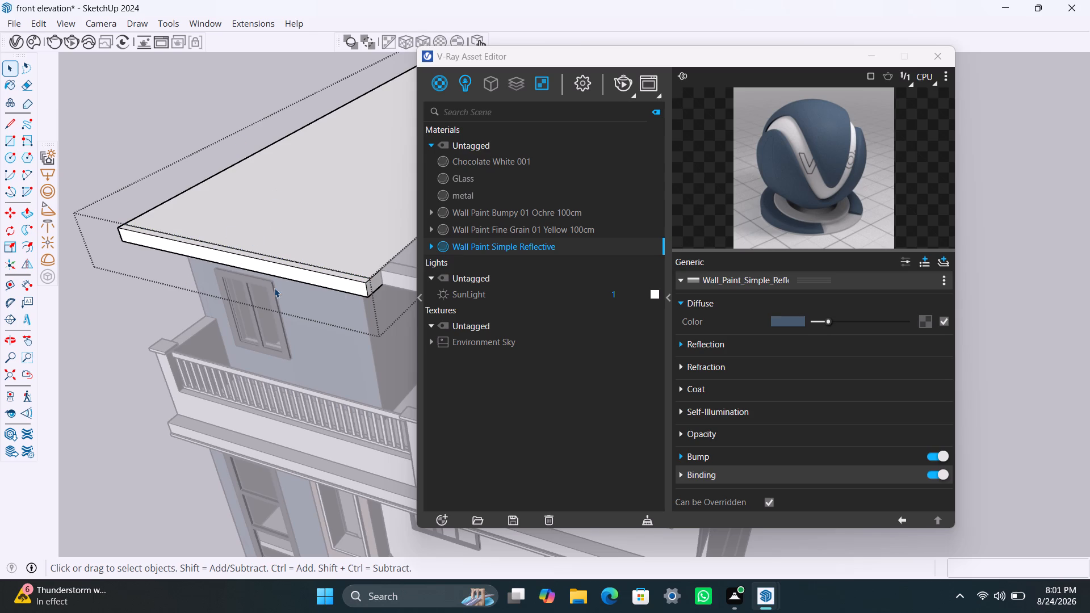
pyautogui.scroll(2, 274, 288)
pyautogui.moveTo(345, 271); pyautogui.dragTo(387, 262, button='middle')
pyautogui.scroll(1, 370, 279)
pyautogui.moveTo(334, 270); pyautogui.dragTo(241, 332, button='middle')
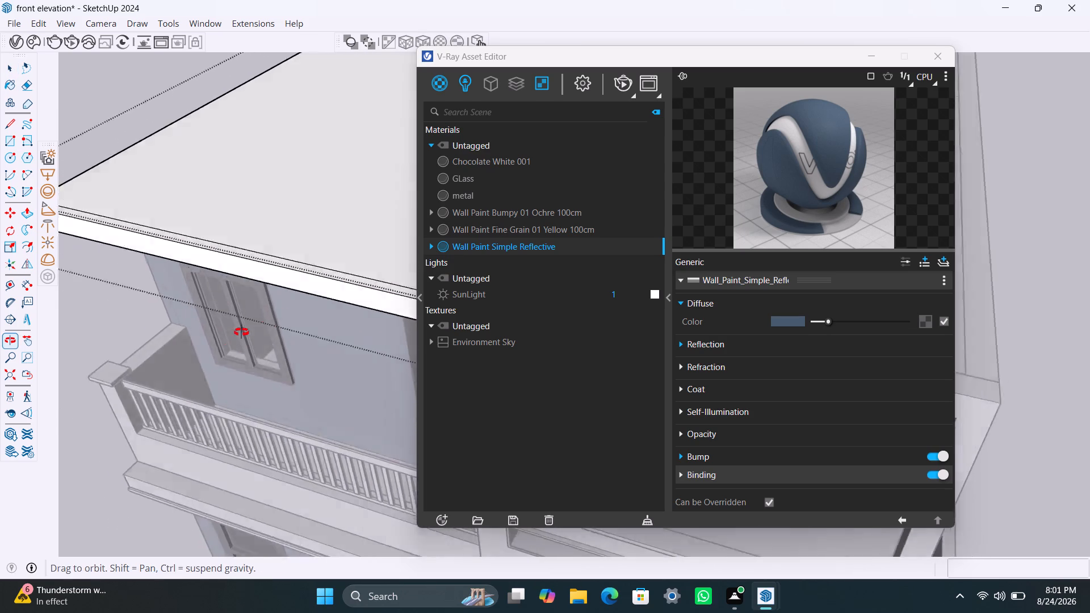
pyautogui.moveTo(241, 332); pyautogui.dragTo(238, 333, button='middle')
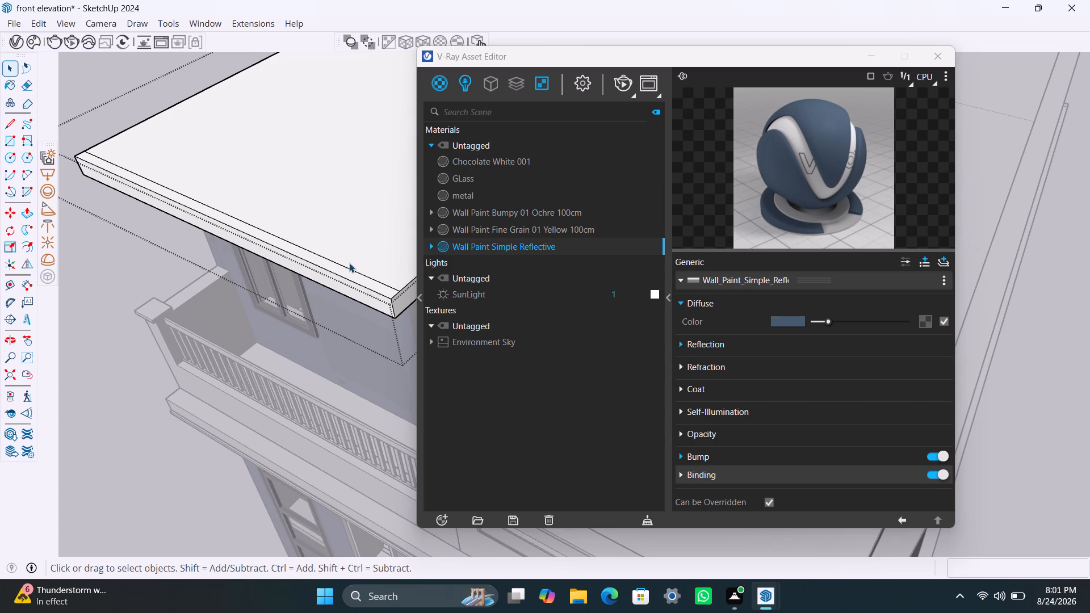
pyautogui.scroll(-4, 318, 253)
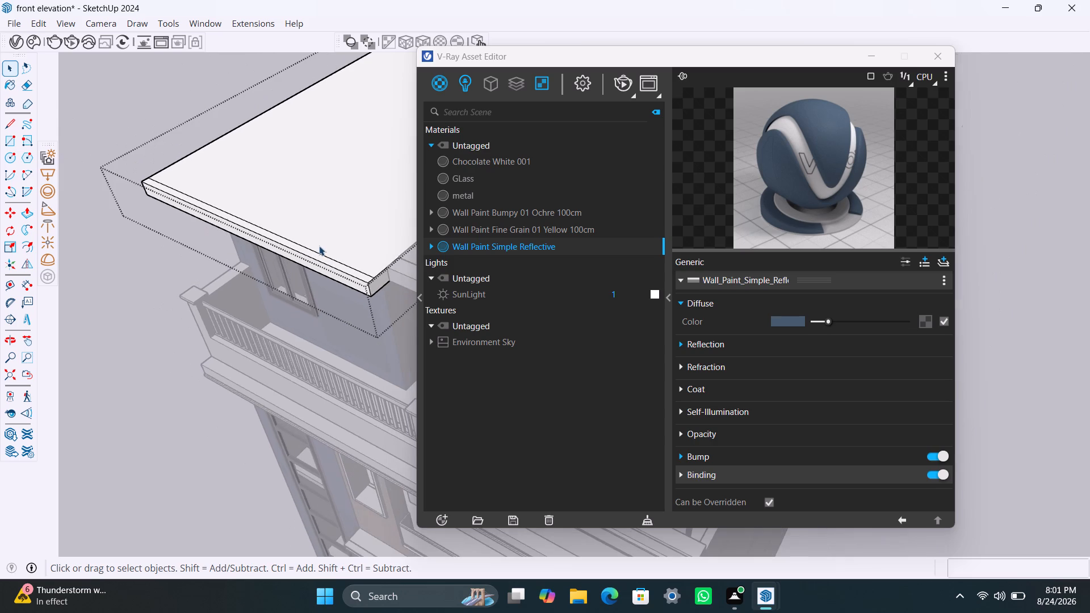
pyautogui.moveTo(319, 246); pyautogui.dragTo(275, 292, button='middle')
pyautogui.scroll(6, 300, 262)
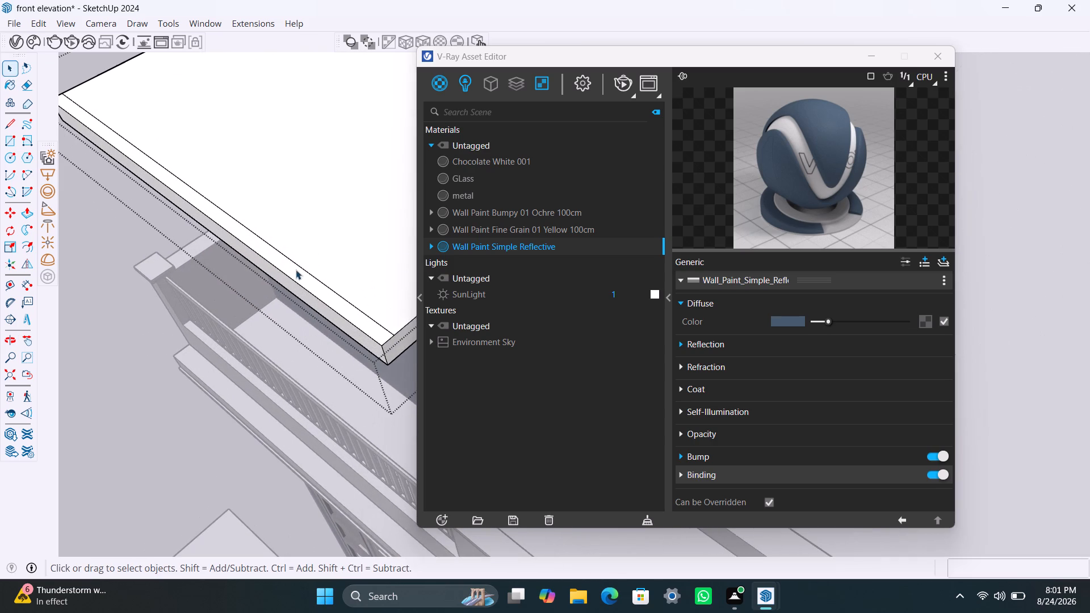
pyautogui.scroll(-4, 308, 266)
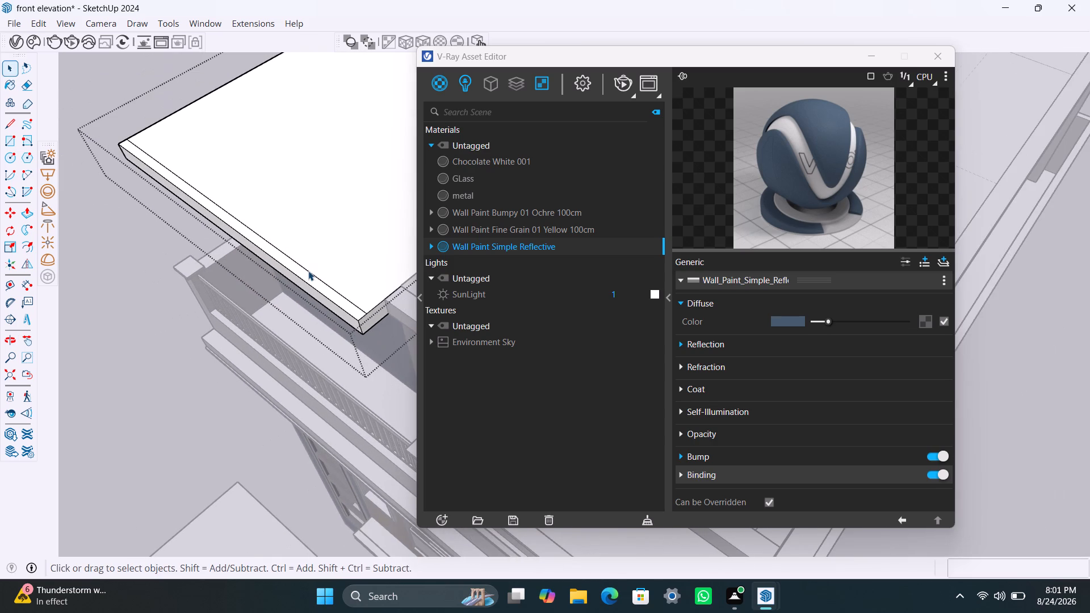
pyautogui.click(324, 284)
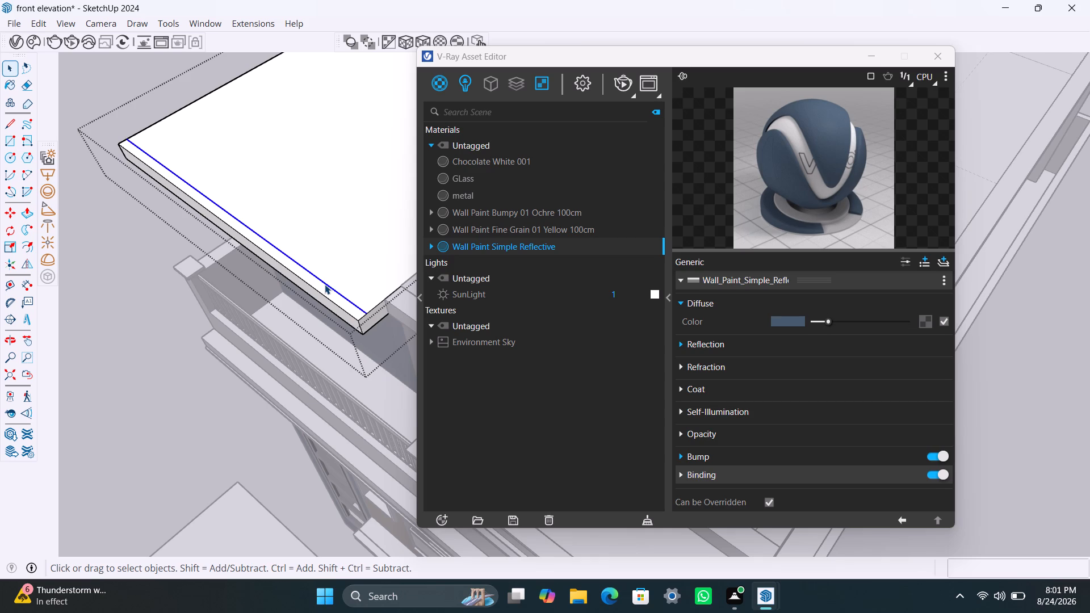
pyautogui.press('m')
pyautogui.click(325, 285)
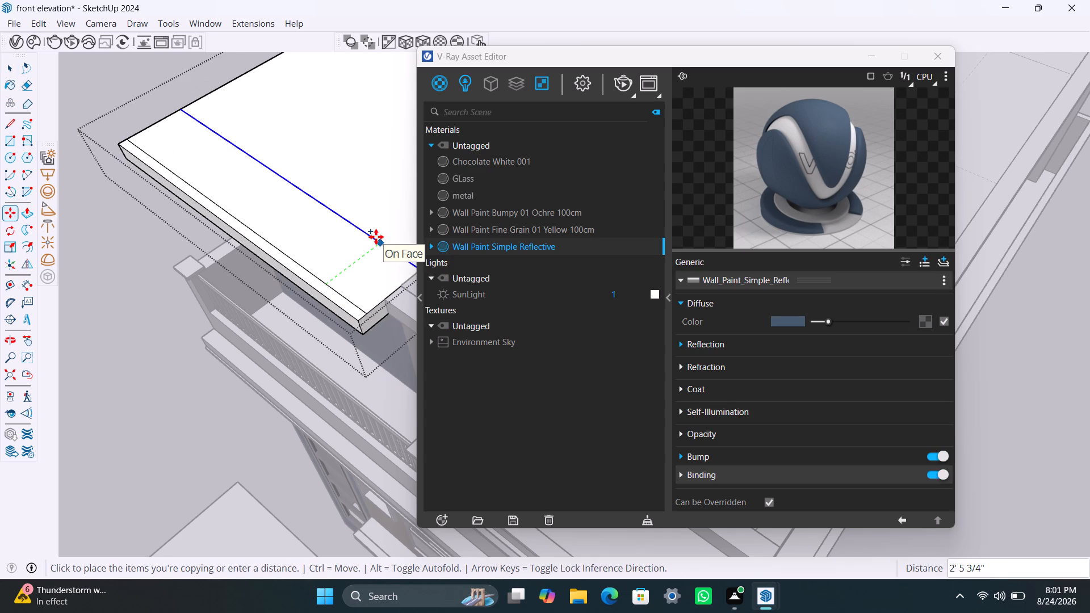
pyautogui.press('3')
pyautogui.press('BackSpace')
pyautogui.press('2')
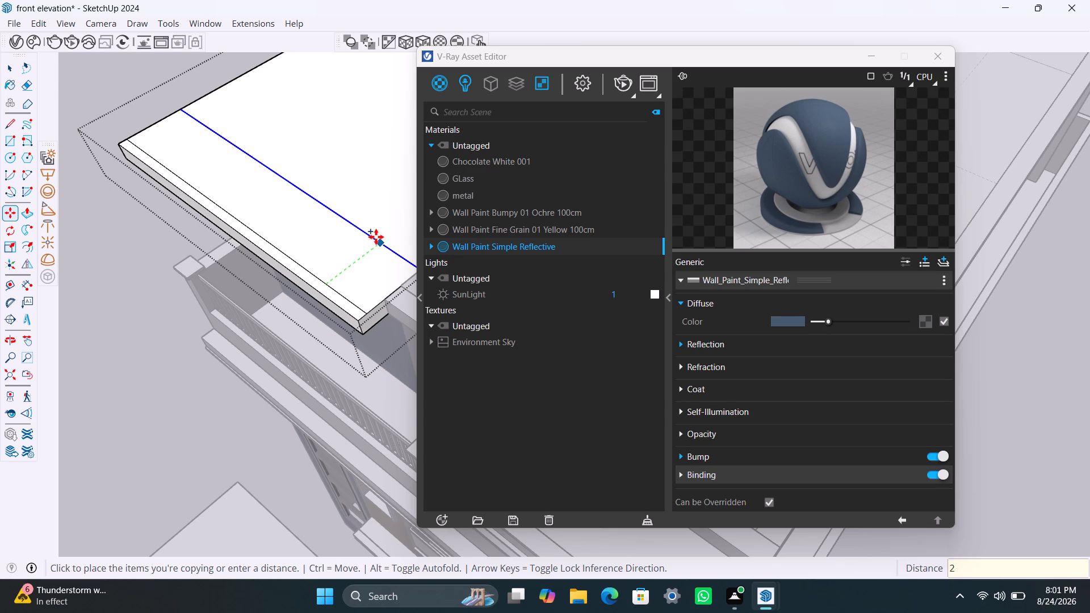
pyautogui.press("'")
pyautogui.write('7.5')
pyautogui.hotkey('shift', '"')
pyautogui.press('Return')
pyautogui.press('space')
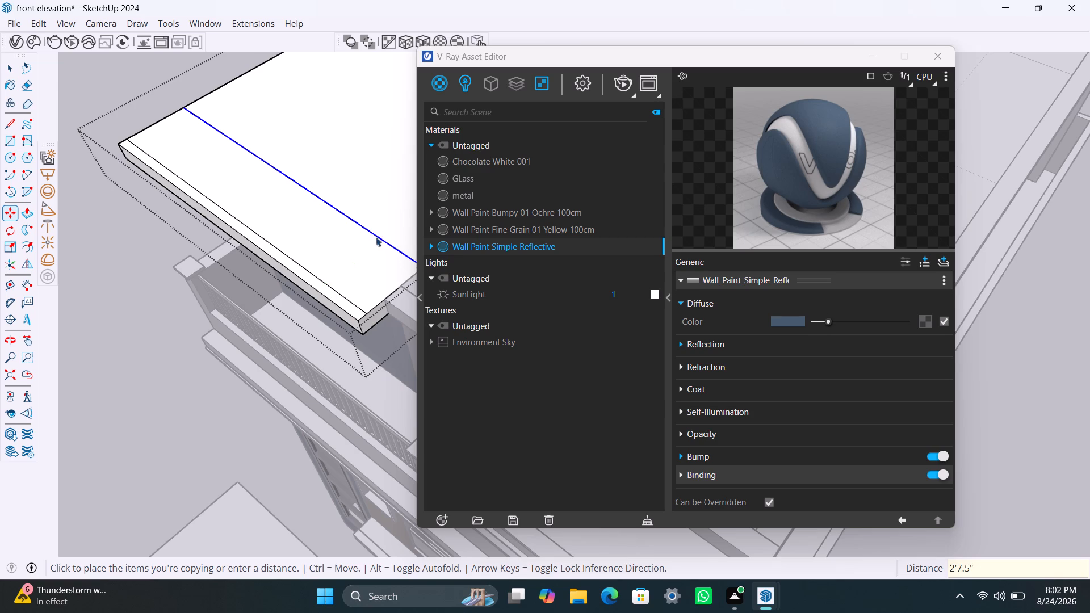
# Delete the earlier line 4.5" inside the roof slab's front edge.
pyautogui.click(308, 271)
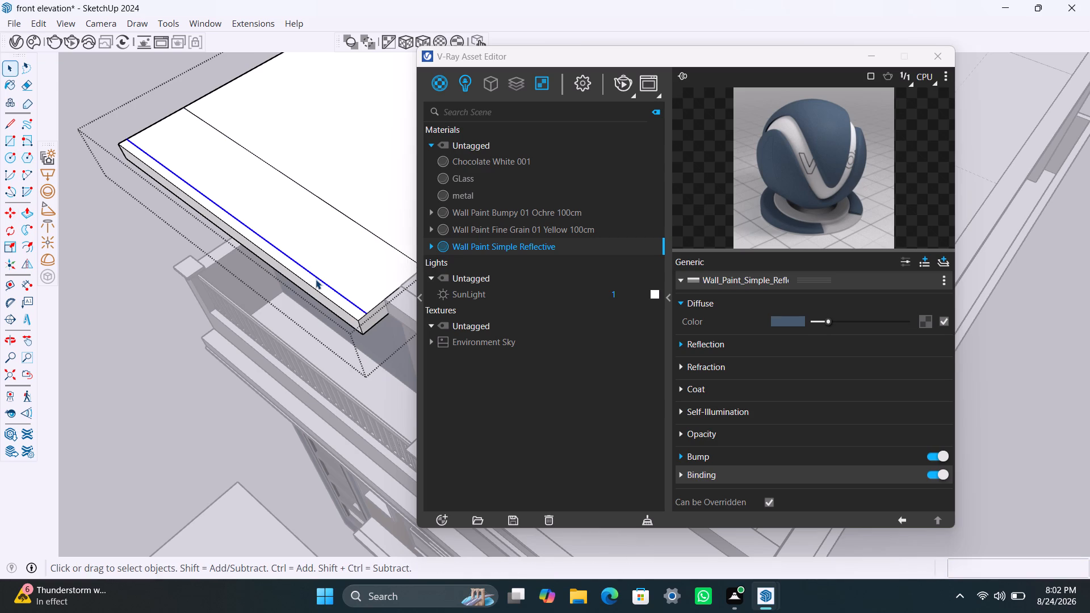
pyautogui.press('Delete')
# Copy the remaining line on the slab top 4.5" farther inward, forming a narrow strip across the slab.
pyautogui.click(370, 230)
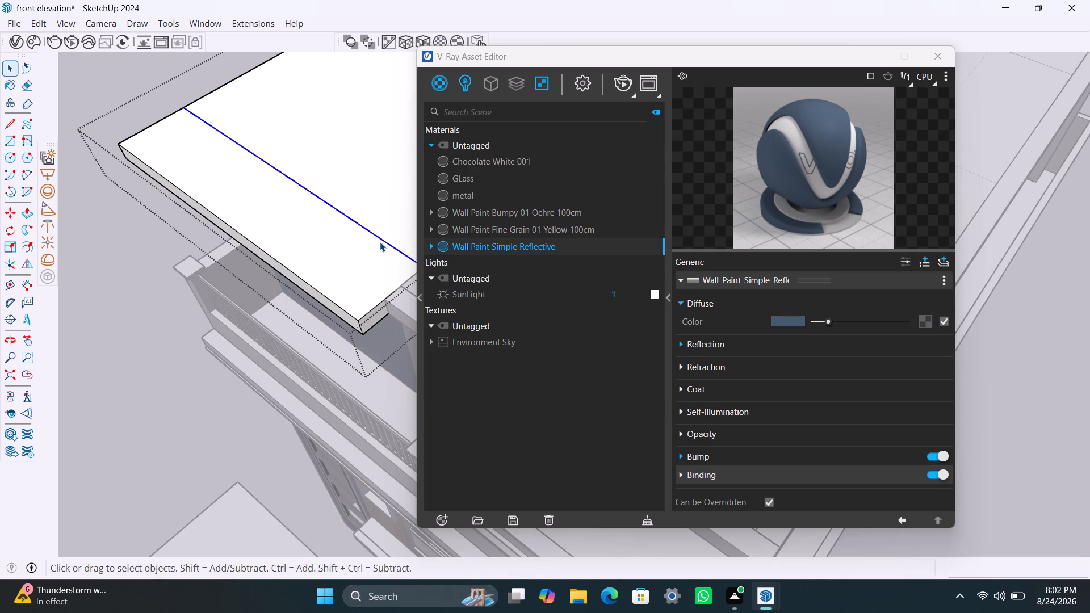
pyautogui.press('m')
pyautogui.click(381, 240)
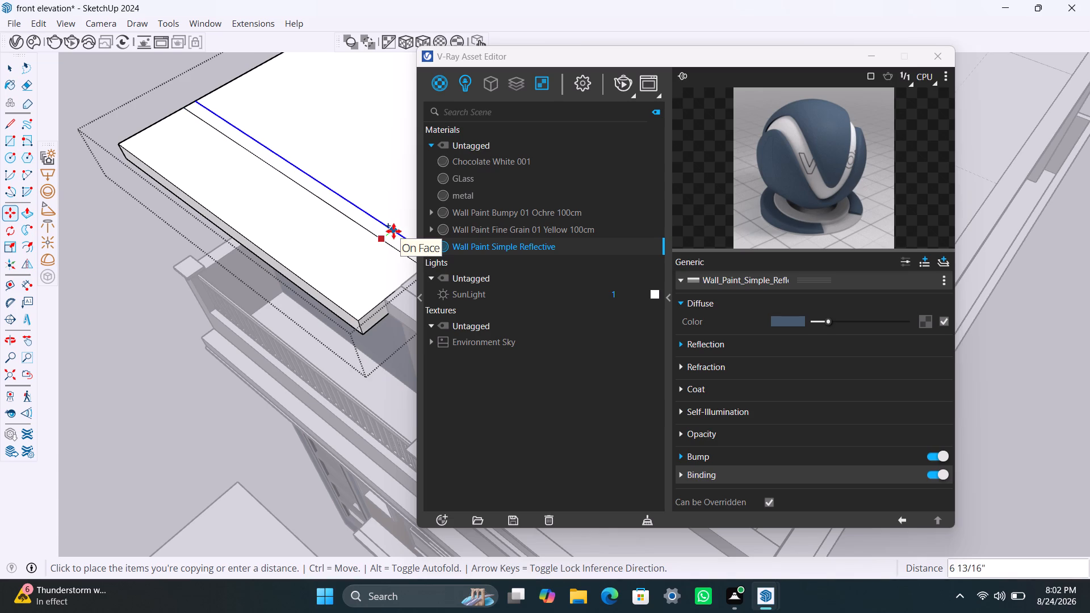
pyautogui.write('4.5"')
pyautogui.press('Return')
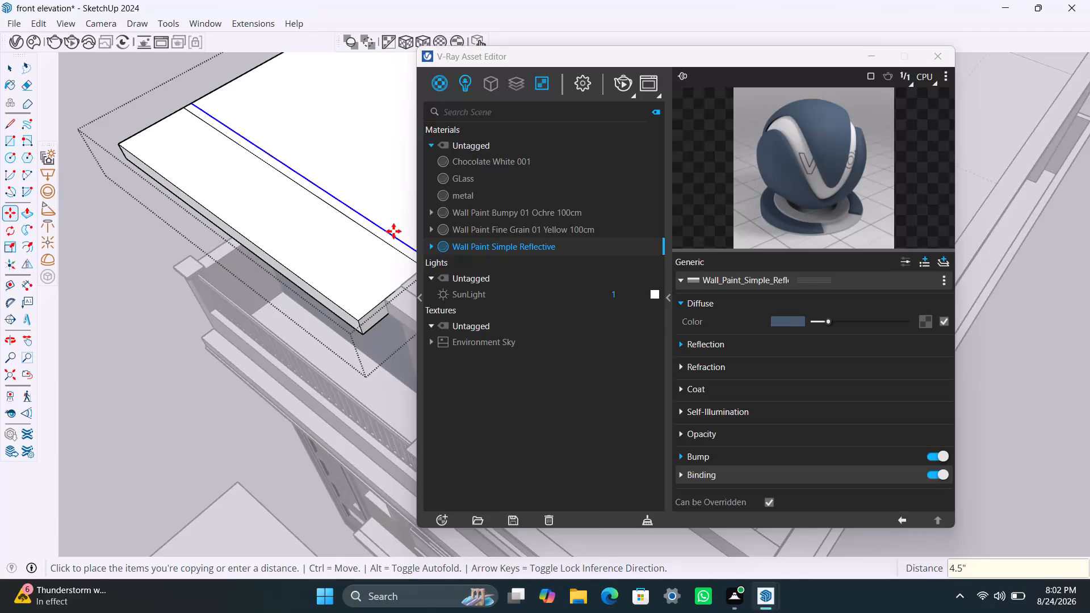
pyautogui.press('space')
# Push/Pull the narrow strip on the roof slab upward by 1'7" as a parapet wall.
pyautogui.click(389, 237)
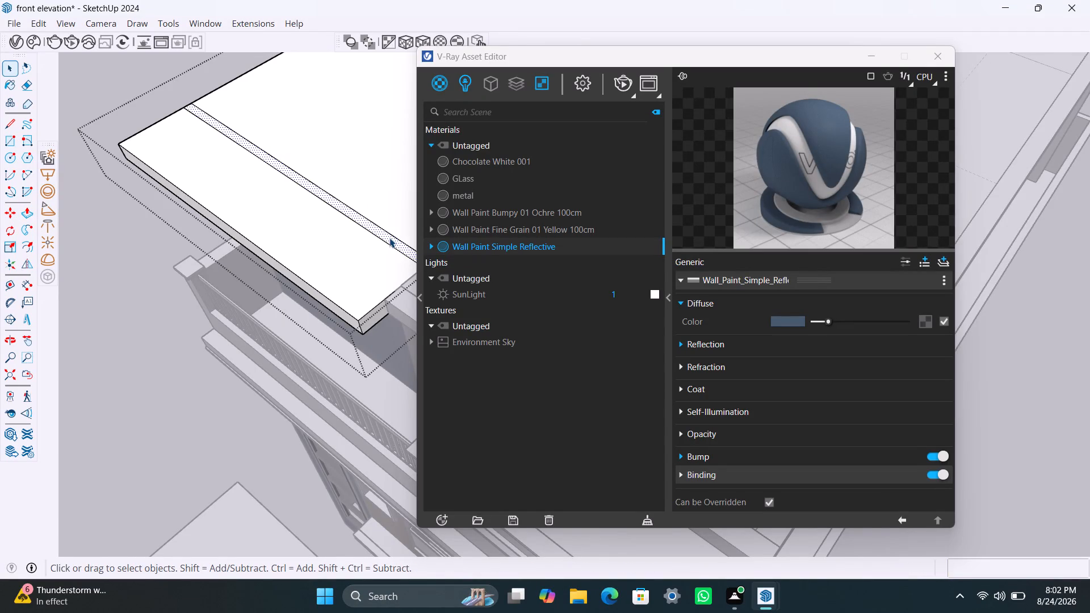
pyautogui.press('p')
pyautogui.click(390, 238)
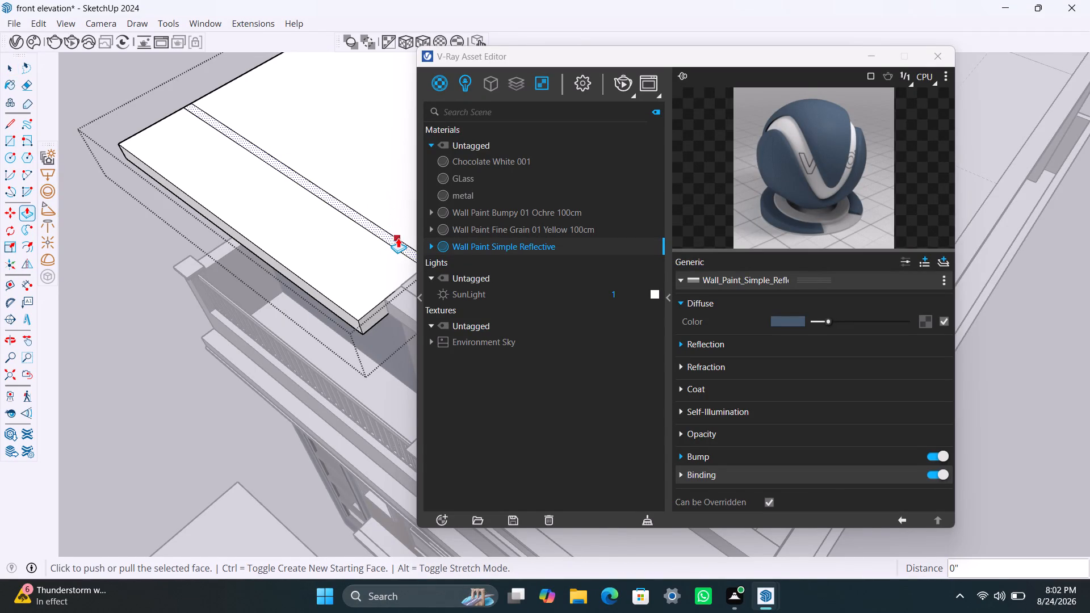
pyautogui.click(398, 238)
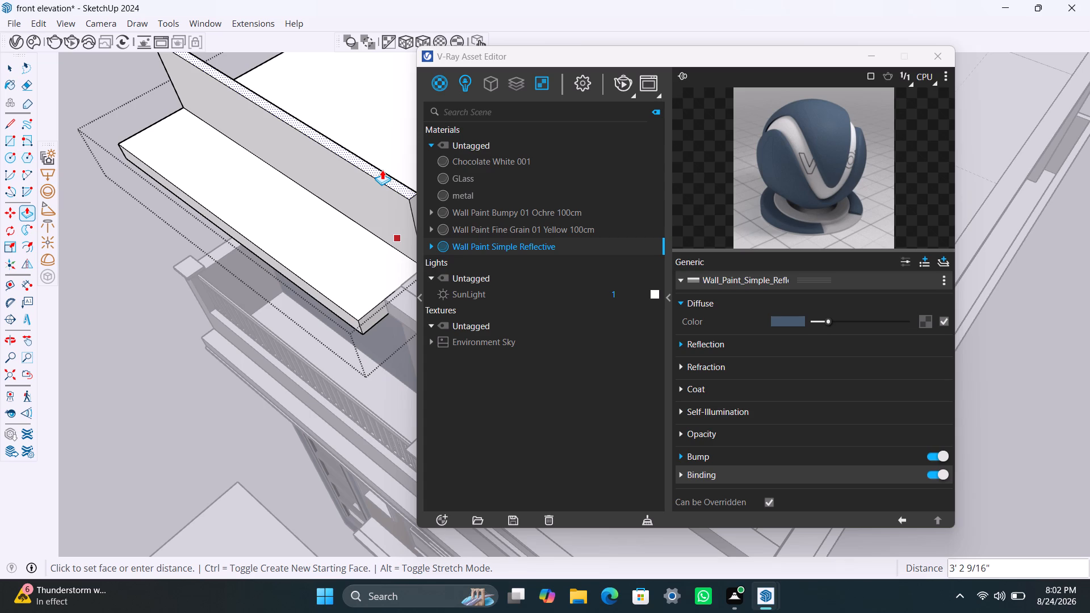
pyautogui.press('1')
pyautogui.write('\'7"')
pyautogui.press('Return')
pyautogui.press('space')
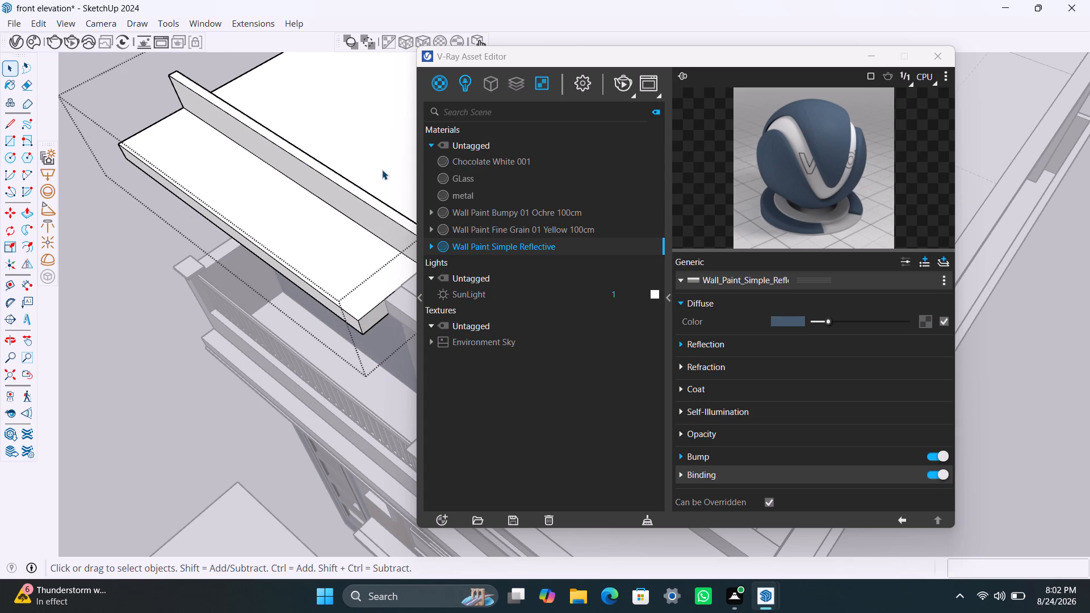
# Examine the new parapet and the roof slab's ends and sides from several angles around the building.
pyautogui.scroll(-4, 272, 258)
pyautogui.moveTo(259, 269); pyautogui.dragTo(470, 188, button='middle')
pyautogui.scroll(-3, 284, 226)
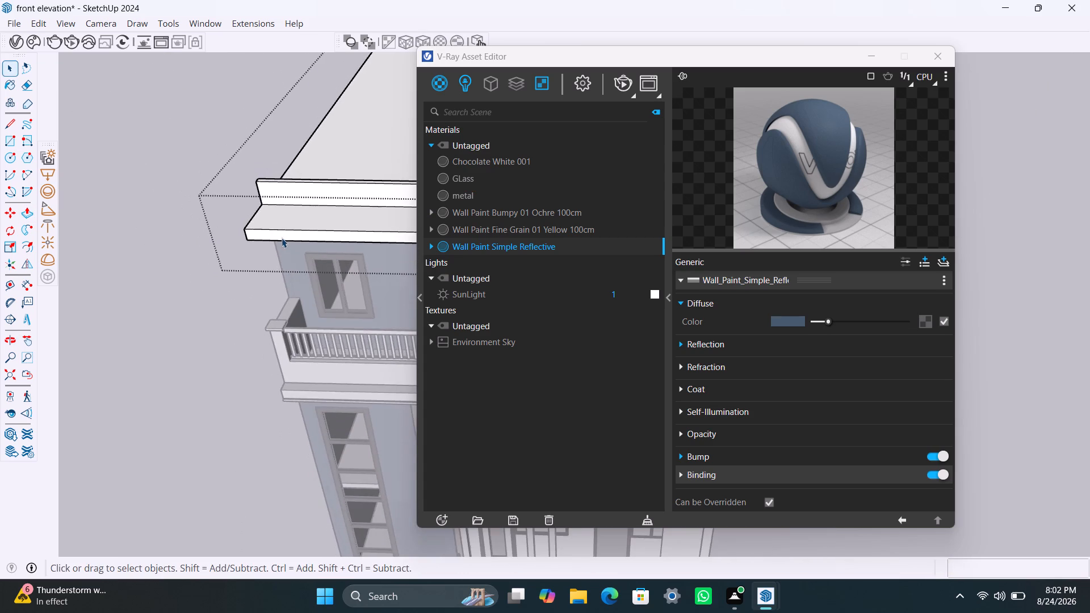
pyautogui.moveTo(283, 238); pyautogui.dragTo(489, 266, button='middle')
pyautogui.scroll(3, 325, 291)
pyautogui.moveTo(320, 311); pyautogui.dragTo(388, 305, button='middle')
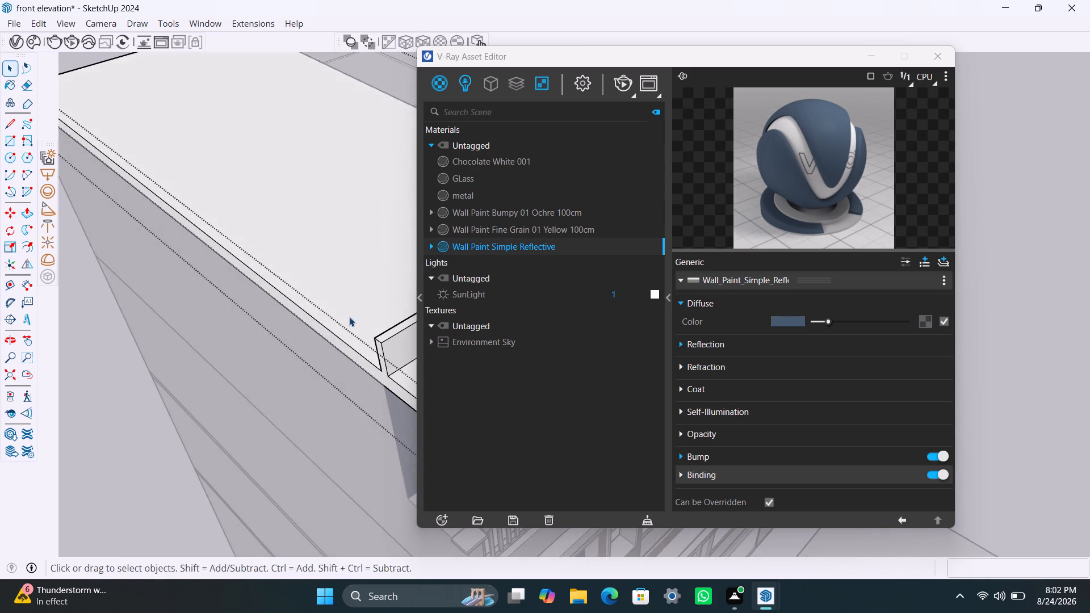
pyautogui.scroll(2, 343, 321)
pyautogui.moveTo(336, 340); pyautogui.dragTo(287, 375, button='middle')
pyautogui.scroll(3, 300, 355)
pyautogui.scroll(-7, 317, 342)
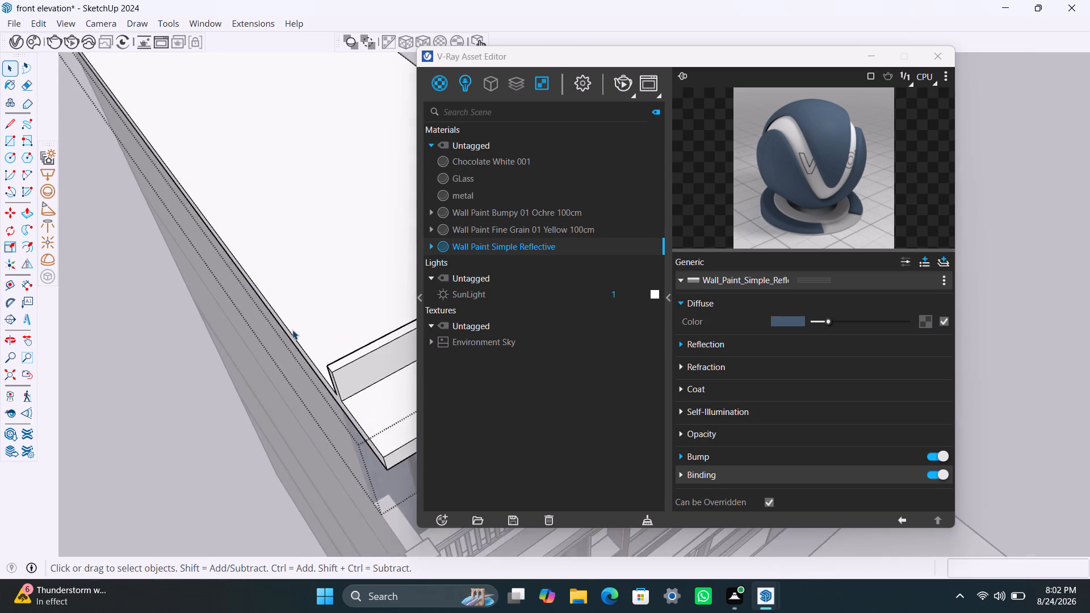
pyautogui.scroll(-20, 292, 330)
pyautogui.moveTo(337, 297); pyautogui.dragTo(41, 288, button='middle')
pyautogui.scroll(-9, 204, 221)
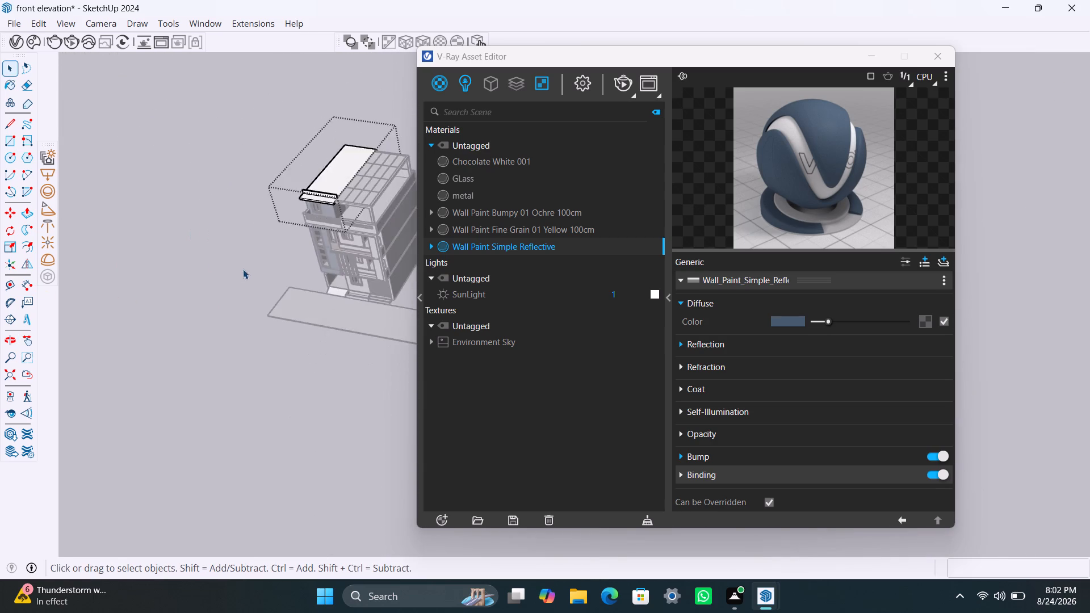
pyautogui.scroll(-5, 243, 269)
pyautogui.moveTo(262, 335); pyautogui.dragTo(99, 294, button='middle')
pyautogui.scroll(-5, 193, 285)
pyautogui.keyDown('shift'); pyautogui.moveTo(257, 315); pyautogui.dragTo(90, 370, button='middle'); pyautogui.keyUp('shift')
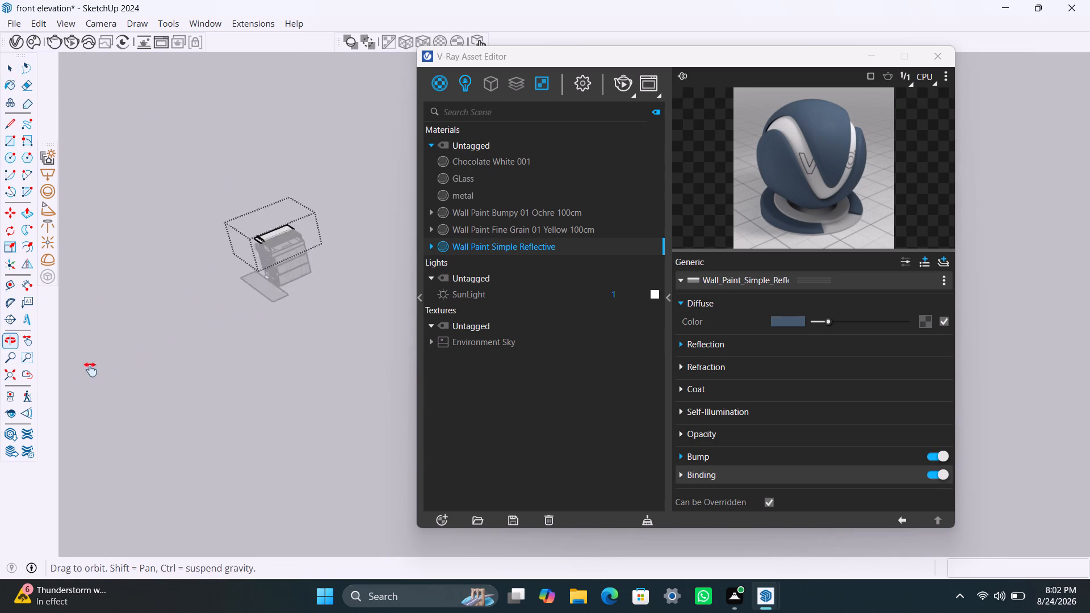
pyautogui.keyDown('shift'); pyautogui.moveTo(90, 370); pyautogui.dragTo(79, 372, button='middle'); pyautogui.keyUp('shift')
pyautogui.scroll(5, 220, 283)
pyautogui.moveTo(266, 279); pyautogui.dragTo(111, 344, button='middle')
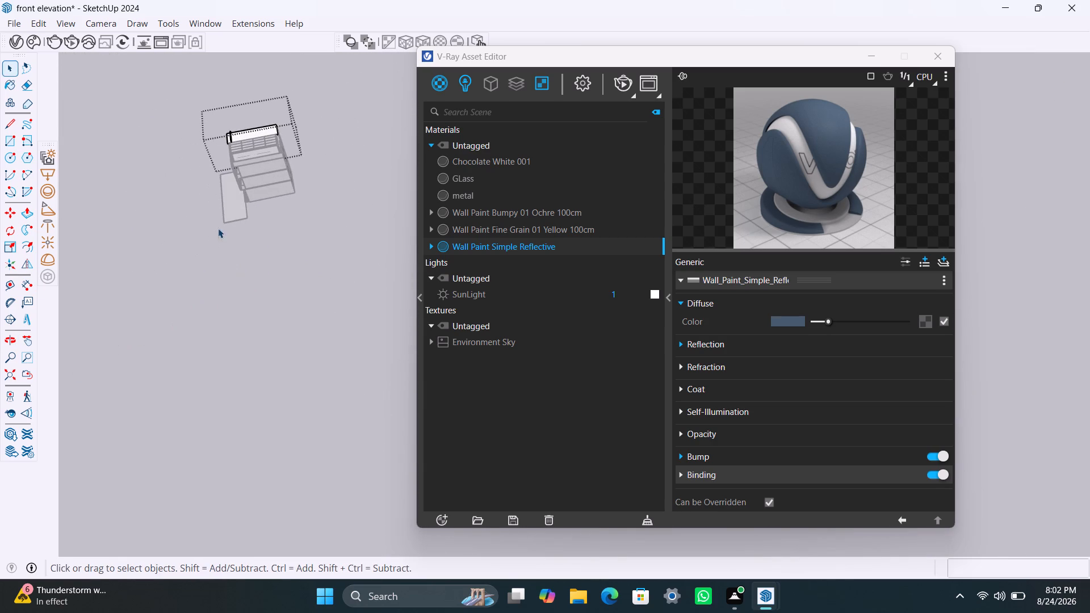
pyautogui.scroll(3, 286, 156)
pyautogui.scroll(18, 217, 127)
pyautogui.moveTo(237, 190); pyautogui.dragTo(317, 198, button='middle')
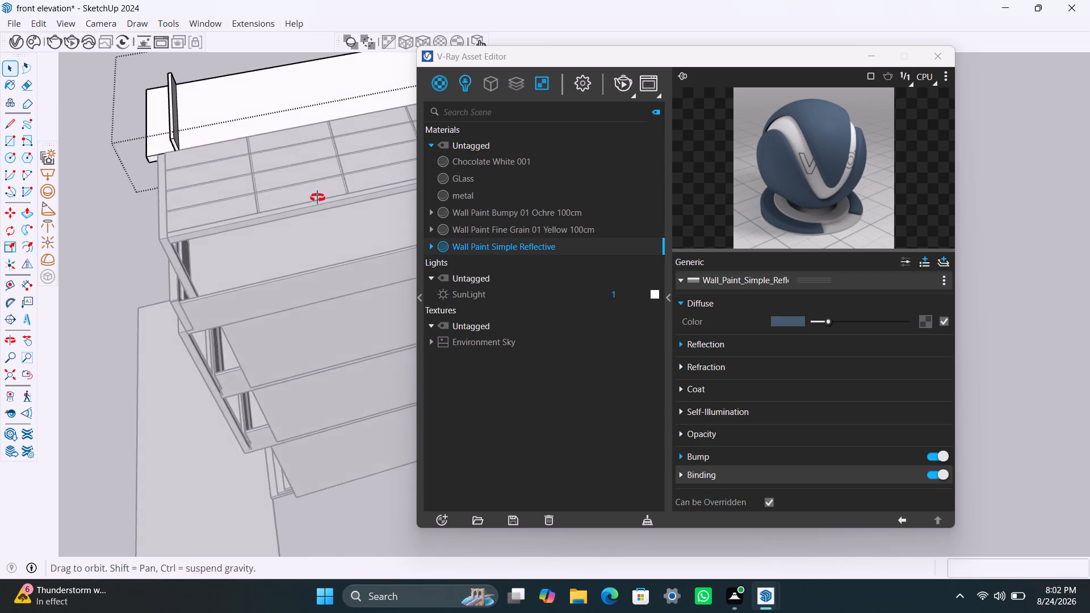
pyautogui.moveTo(317, 198); pyautogui.dragTo(366, 190, button='middle')
pyautogui.scroll(11, 175, 237)
pyautogui.click(165, 246)
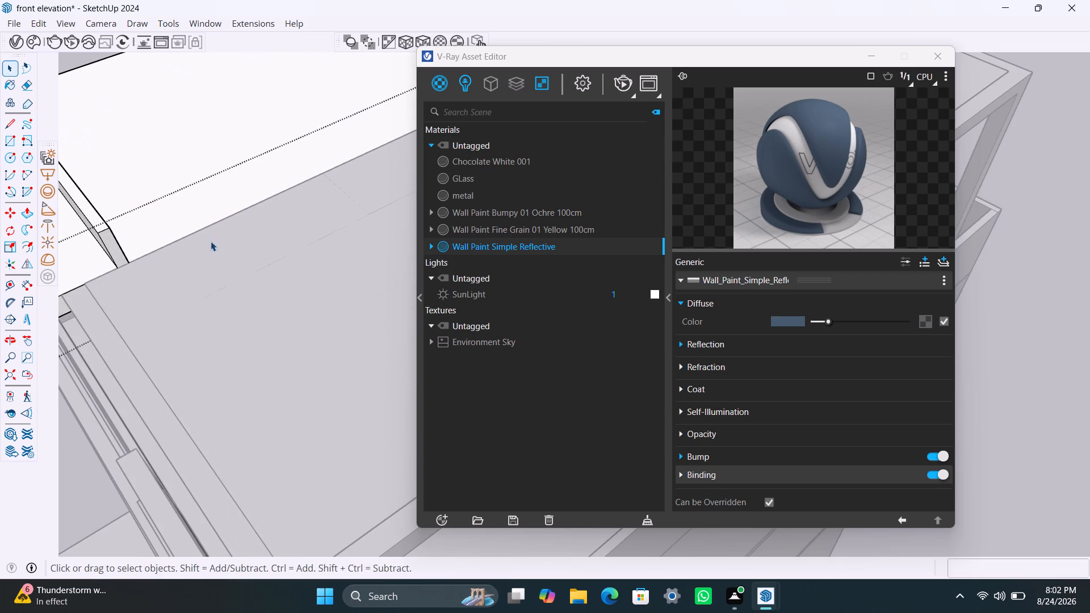
pyautogui.scroll(-4, 212, 247)
pyautogui.moveTo(223, 264); pyautogui.dragTo(385, 338, button='middle')
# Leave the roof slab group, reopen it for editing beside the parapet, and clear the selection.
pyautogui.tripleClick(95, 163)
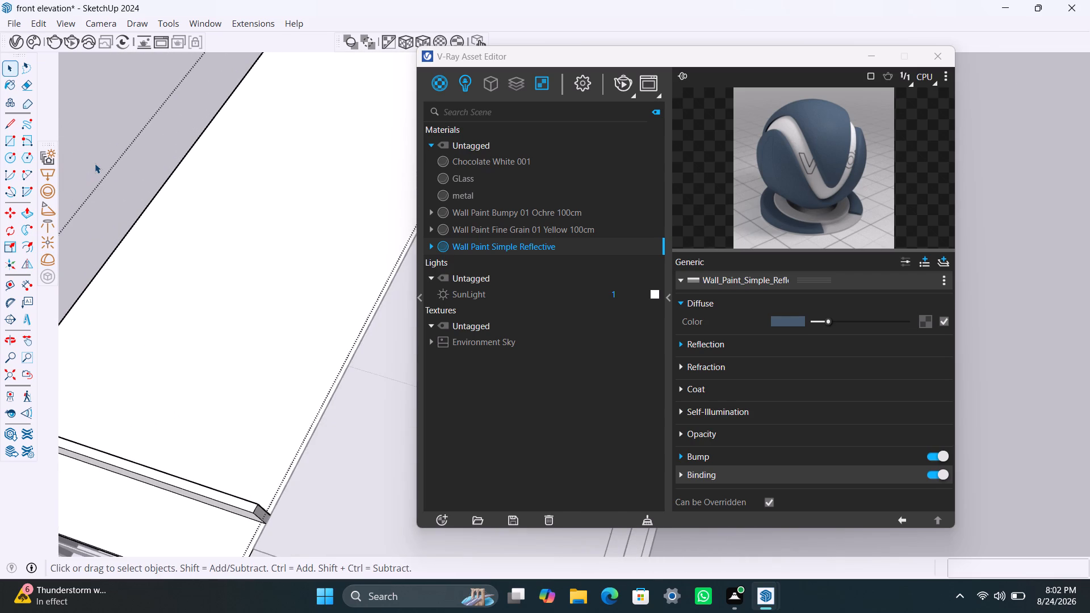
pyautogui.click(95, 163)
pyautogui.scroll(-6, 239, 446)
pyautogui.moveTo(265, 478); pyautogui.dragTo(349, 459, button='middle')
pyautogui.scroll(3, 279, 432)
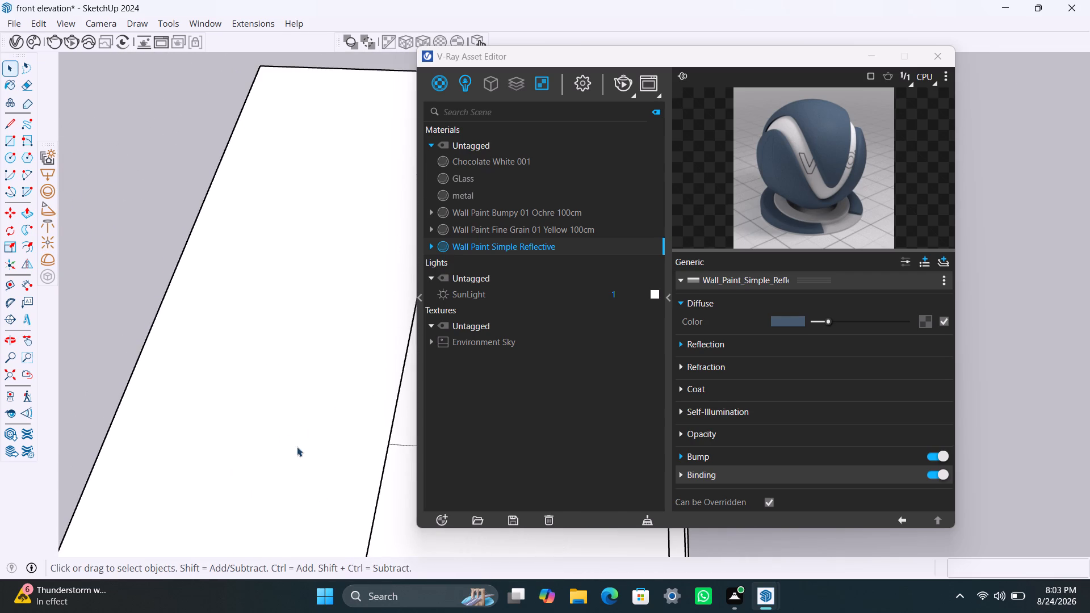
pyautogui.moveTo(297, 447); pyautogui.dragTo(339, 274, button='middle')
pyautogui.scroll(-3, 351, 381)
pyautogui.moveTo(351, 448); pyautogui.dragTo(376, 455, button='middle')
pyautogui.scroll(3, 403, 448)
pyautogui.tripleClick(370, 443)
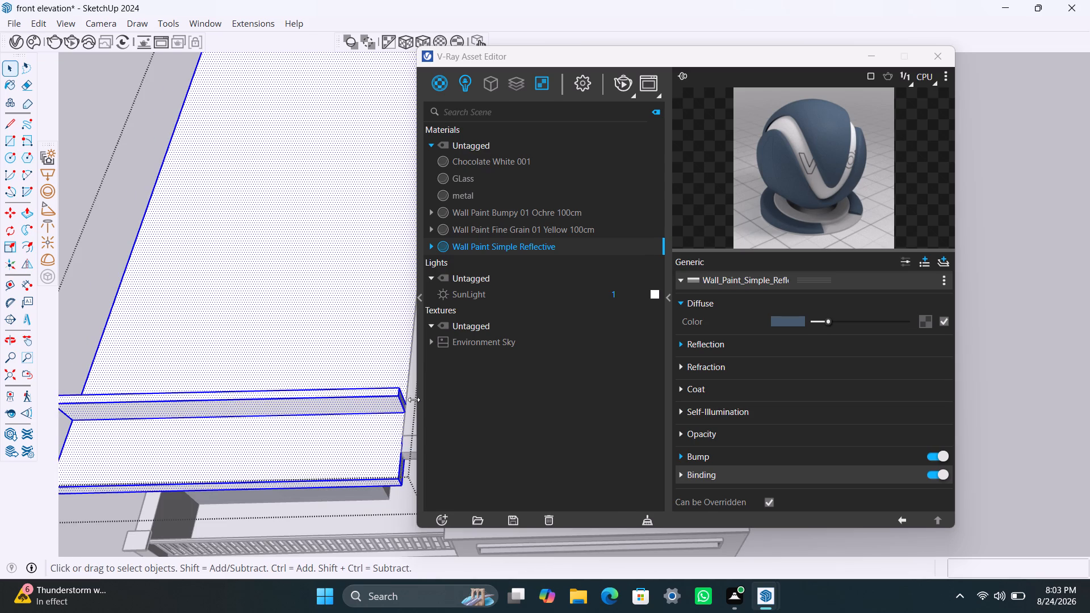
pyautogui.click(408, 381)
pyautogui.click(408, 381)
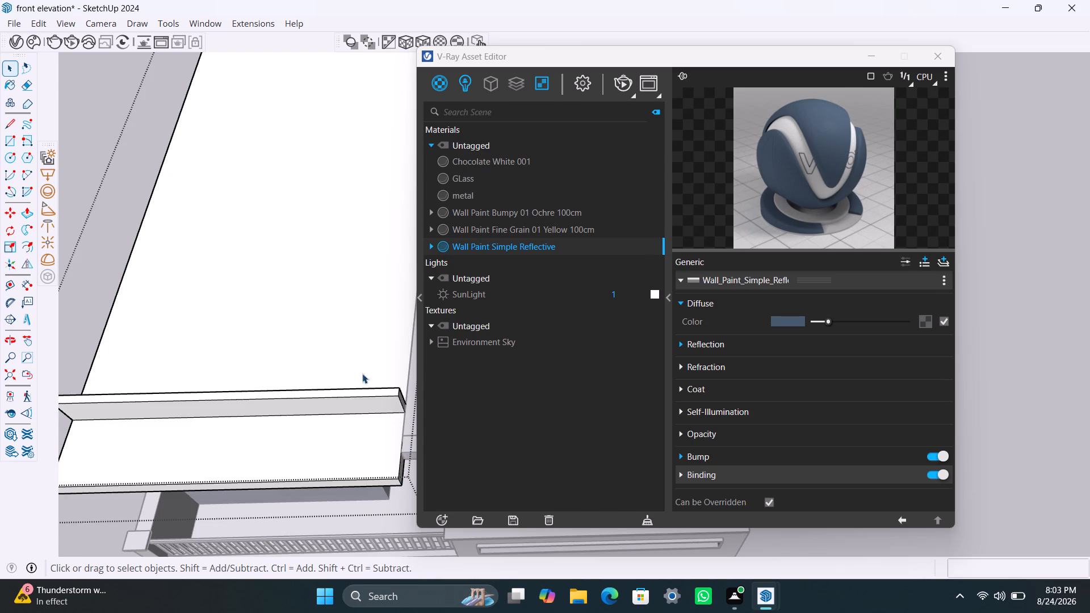
# Minimize the V-Ray Asset Editor to clear the model view around the parapet's end.
pyautogui.moveTo(362, 373); pyautogui.dragTo(364, 358, button='middle')
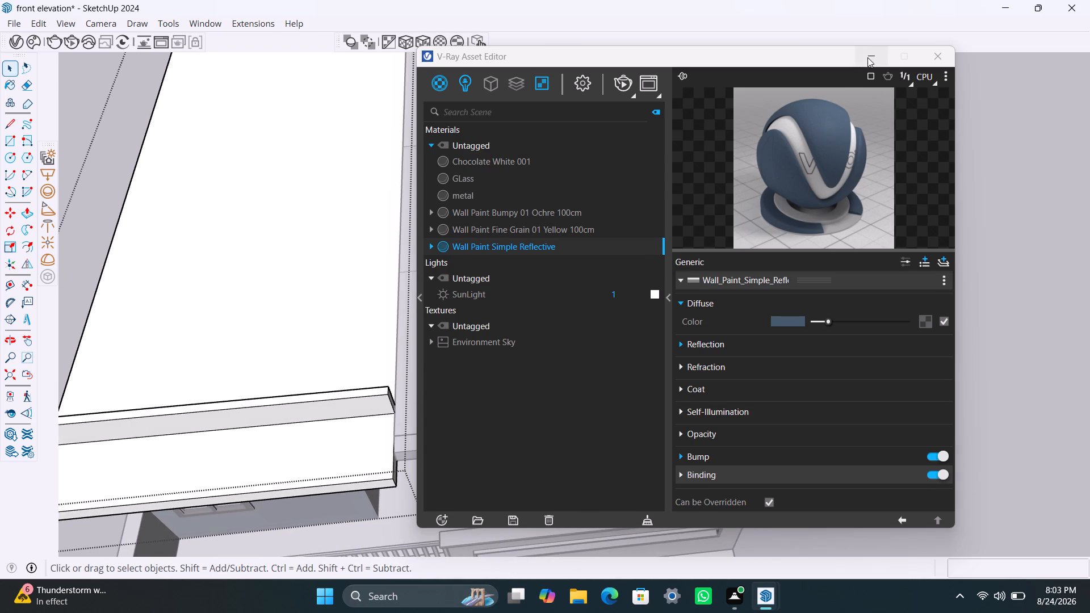
pyautogui.click(867, 57)
pyautogui.scroll(3, 456, 303)
pyautogui.moveTo(441, 303); pyautogui.dragTo(560, 293, button='middle')
pyautogui.scroll(6, 478, 349)
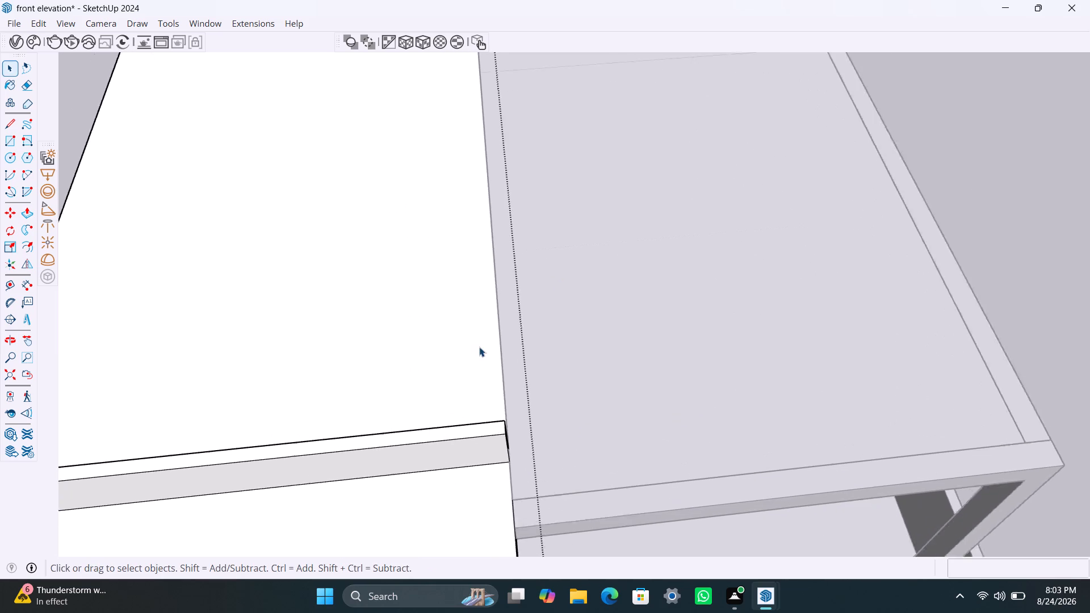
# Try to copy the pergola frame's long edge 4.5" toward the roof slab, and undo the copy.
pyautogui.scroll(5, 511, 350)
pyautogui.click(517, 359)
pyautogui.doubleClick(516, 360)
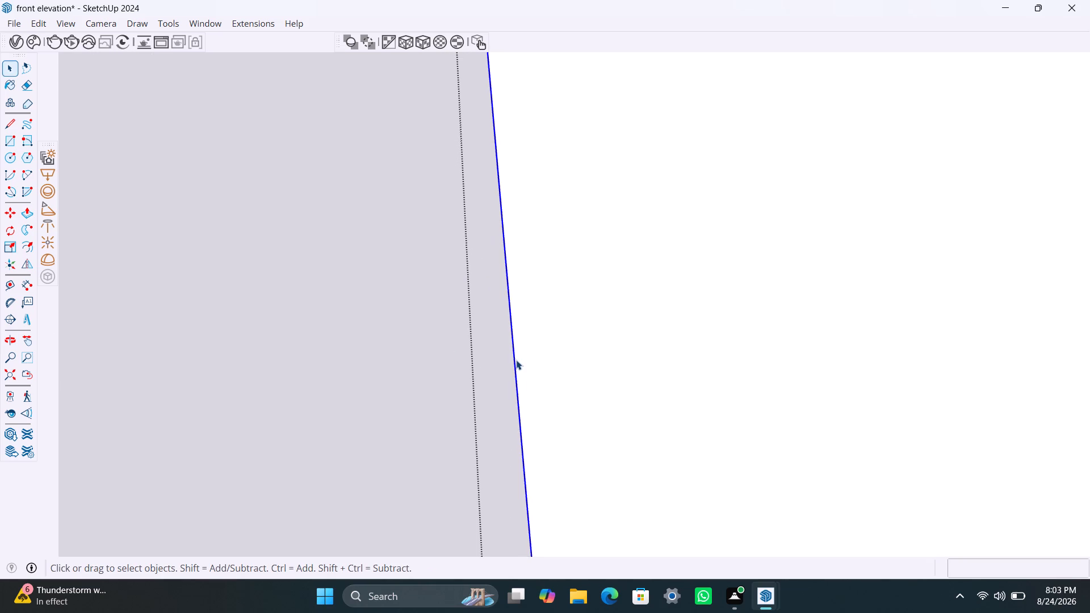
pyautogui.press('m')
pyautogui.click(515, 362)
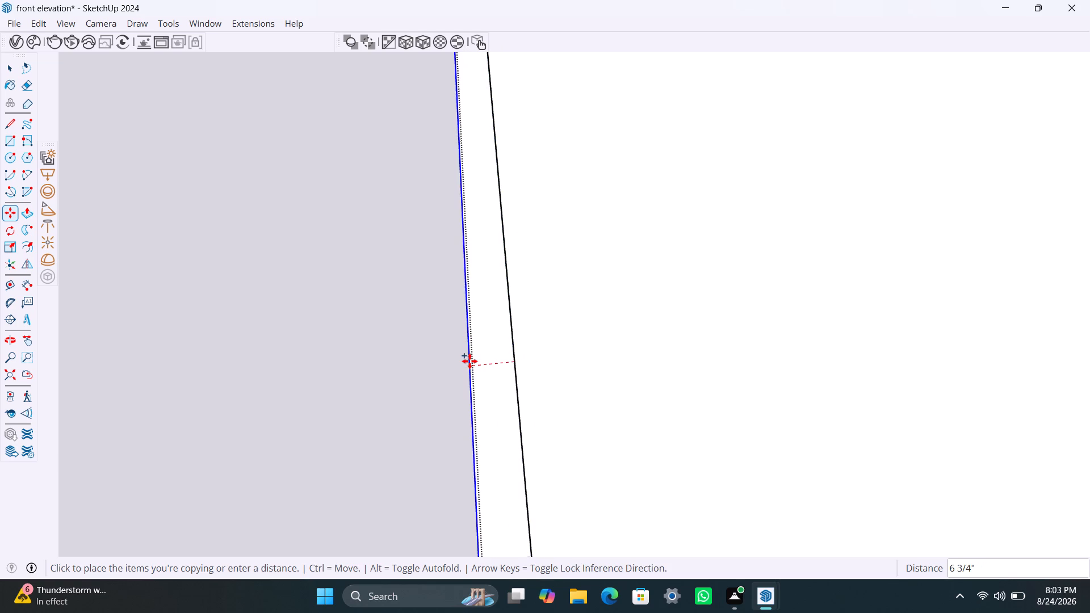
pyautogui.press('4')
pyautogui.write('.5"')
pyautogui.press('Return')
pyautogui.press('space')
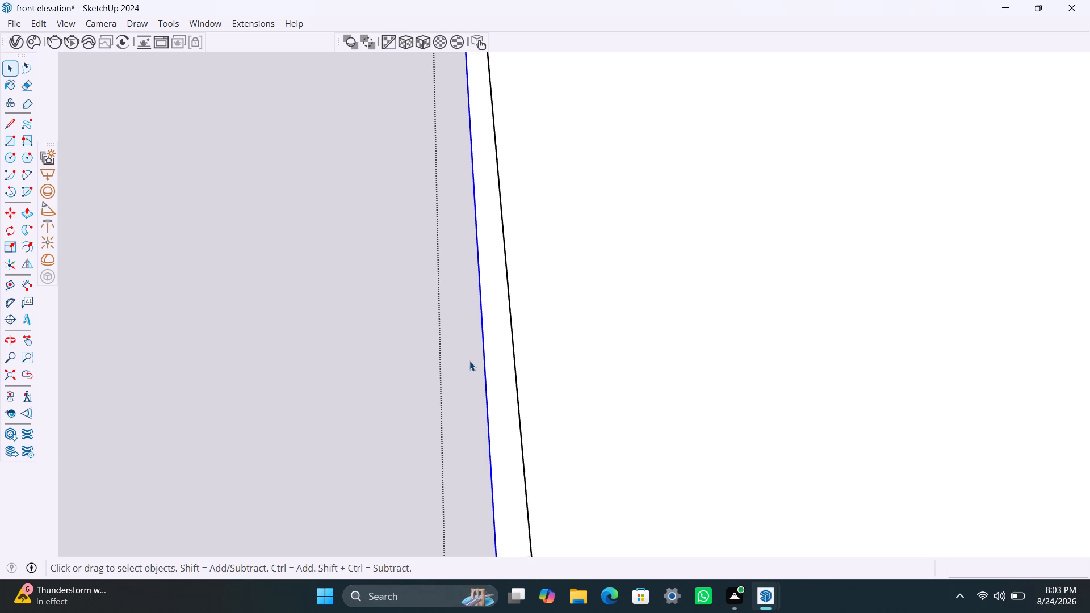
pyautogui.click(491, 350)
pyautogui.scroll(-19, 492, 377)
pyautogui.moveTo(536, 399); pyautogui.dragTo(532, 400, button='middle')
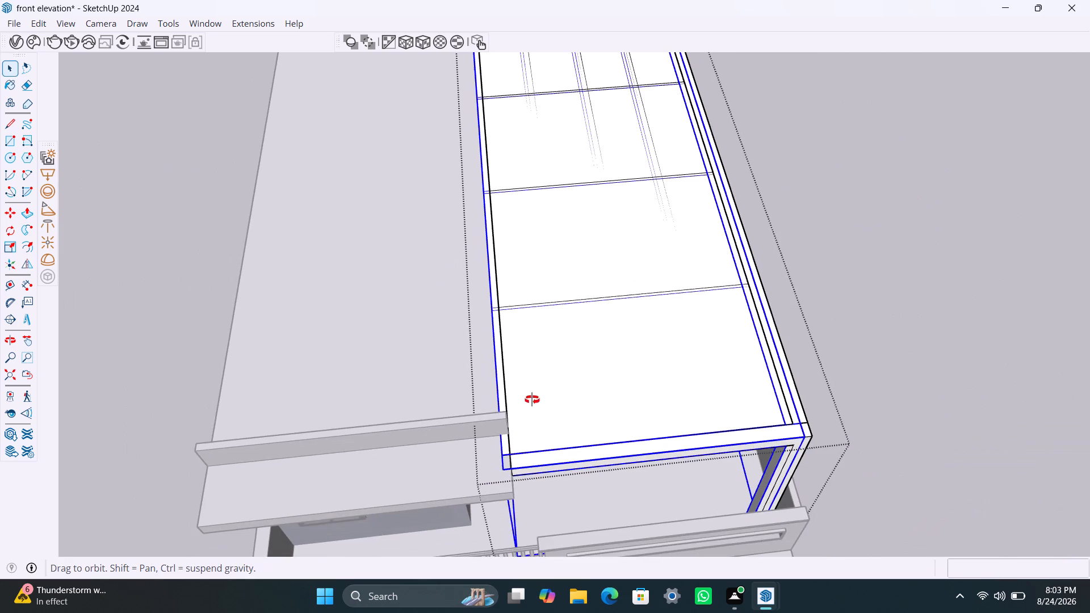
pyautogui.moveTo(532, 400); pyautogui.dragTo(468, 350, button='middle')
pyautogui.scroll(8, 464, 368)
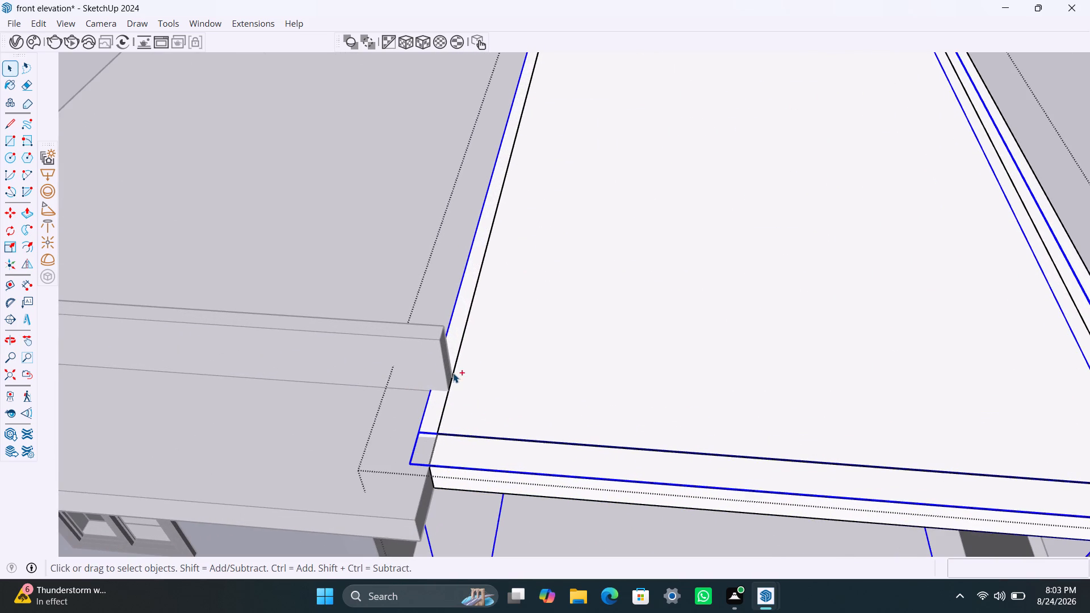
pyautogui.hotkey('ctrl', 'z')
# Move the pergola frame about 1 15/16" away from the roof slab's side.
pyautogui.scroll(9, 439, 434)
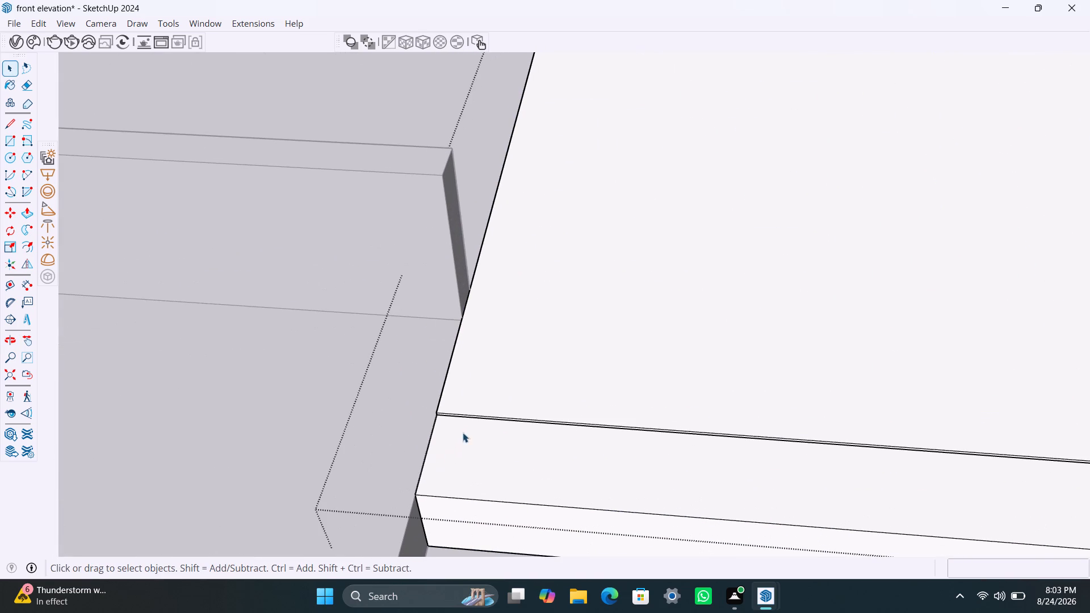
pyautogui.click(434, 436)
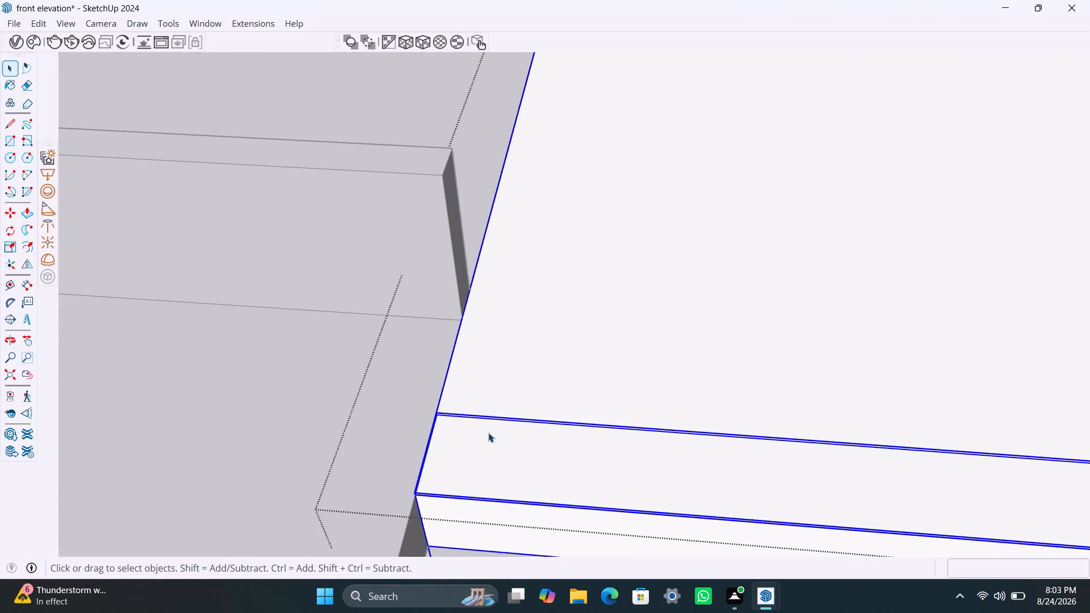
pyautogui.press('m')
pyautogui.click(459, 436)
pyautogui.click(479, 439)
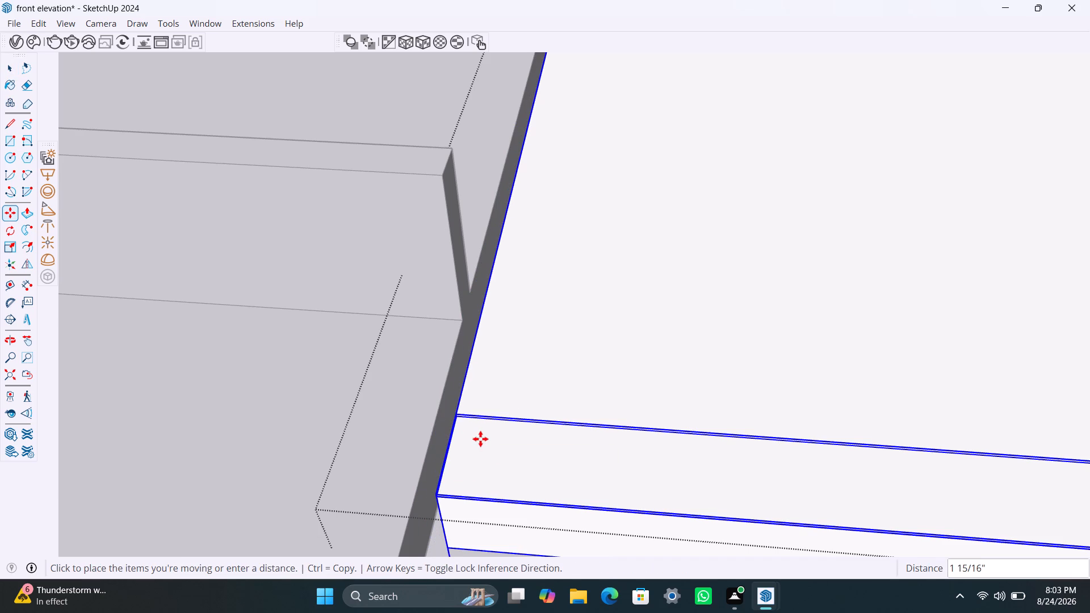
# Open the roof slab group for editing and select the slab's long top edge beside the pergola frame.
pyautogui.press('space')
pyautogui.click(477, 274)
pyautogui.click(477, 271)
pyautogui.tripleClick(475, 225)
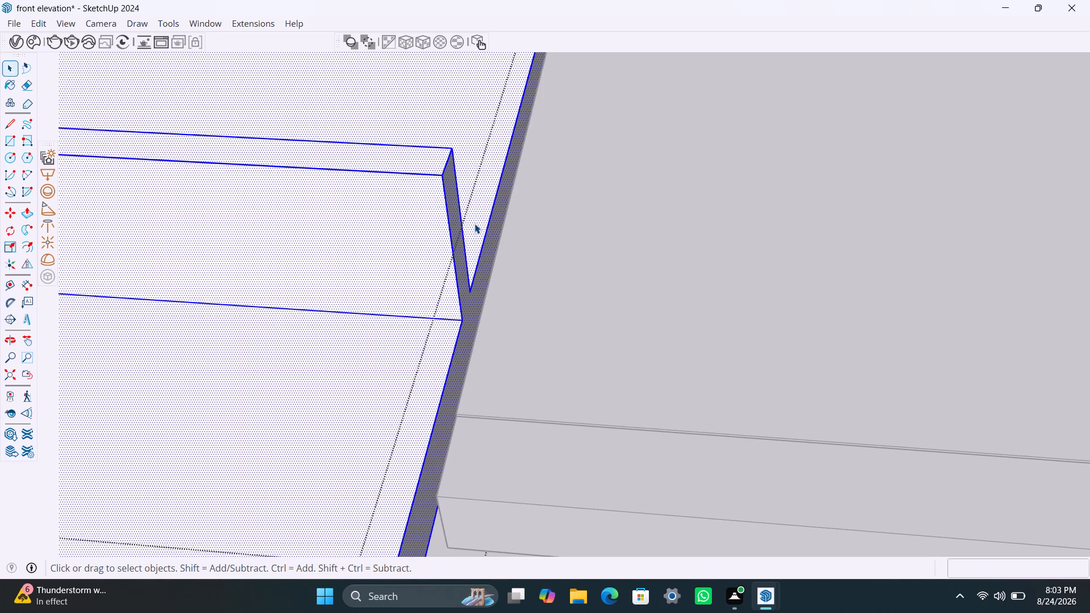
pyautogui.click(475, 224)
pyautogui.click(485, 231)
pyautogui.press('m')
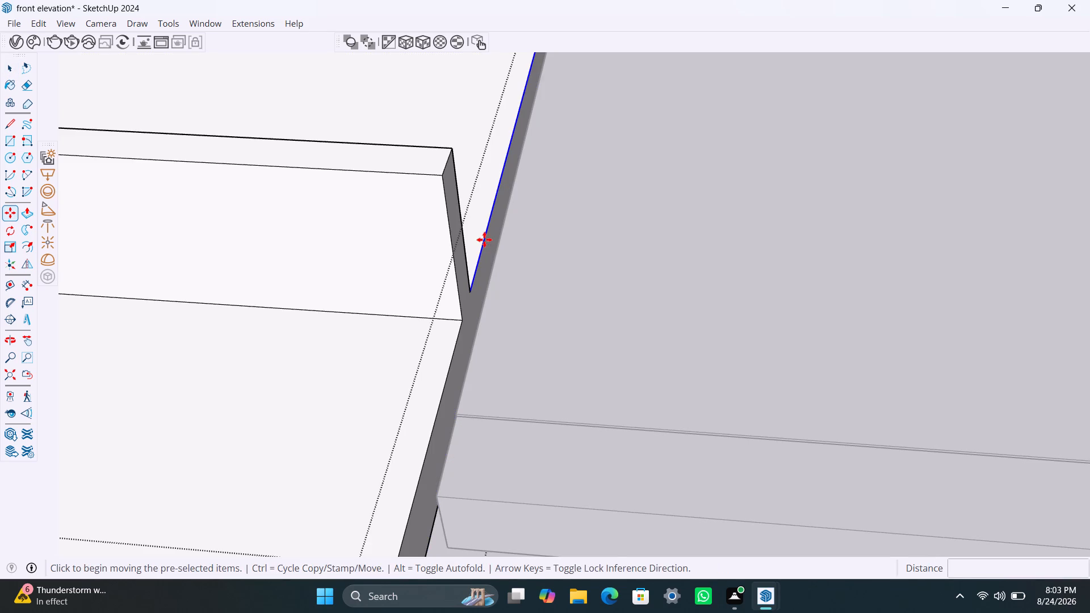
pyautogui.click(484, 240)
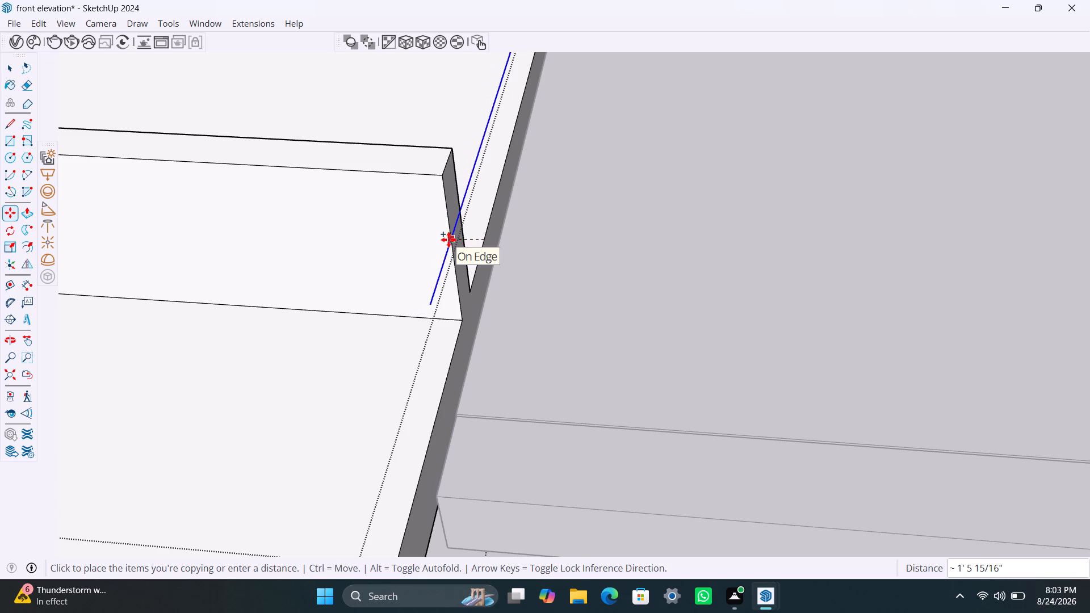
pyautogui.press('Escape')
# Copy the roof slab's long top edge beside the pergola 4.5" inward to mark a parapet strip.
pyautogui.scroll(-3, 490, 237)
pyautogui.moveTo(496, 216); pyautogui.dragTo(491, 224, button='middle')
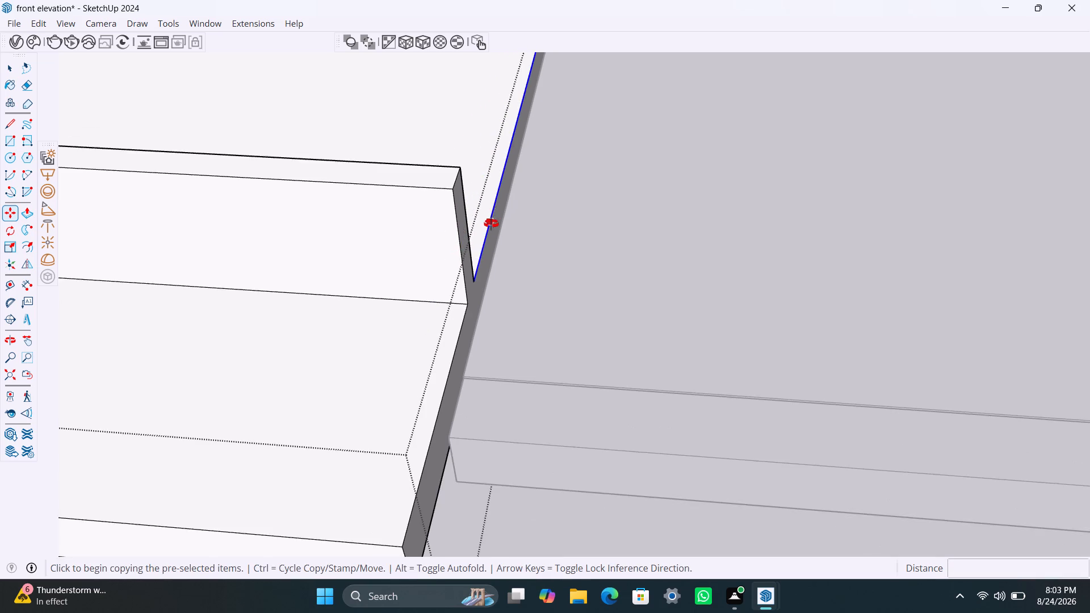
pyautogui.moveTo(491, 224); pyautogui.dragTo(323, 371, button='middle')
pyautogui.scroll(-4, 564, 261)
pyautogui.scroll(-5, 633, 229)
pyautogui.keyDown('shift'); pyautogui.moveTo(686, 250); pyautogui.dragTo(551, 321, button='middle'); pyautogui.keyUp('shift')
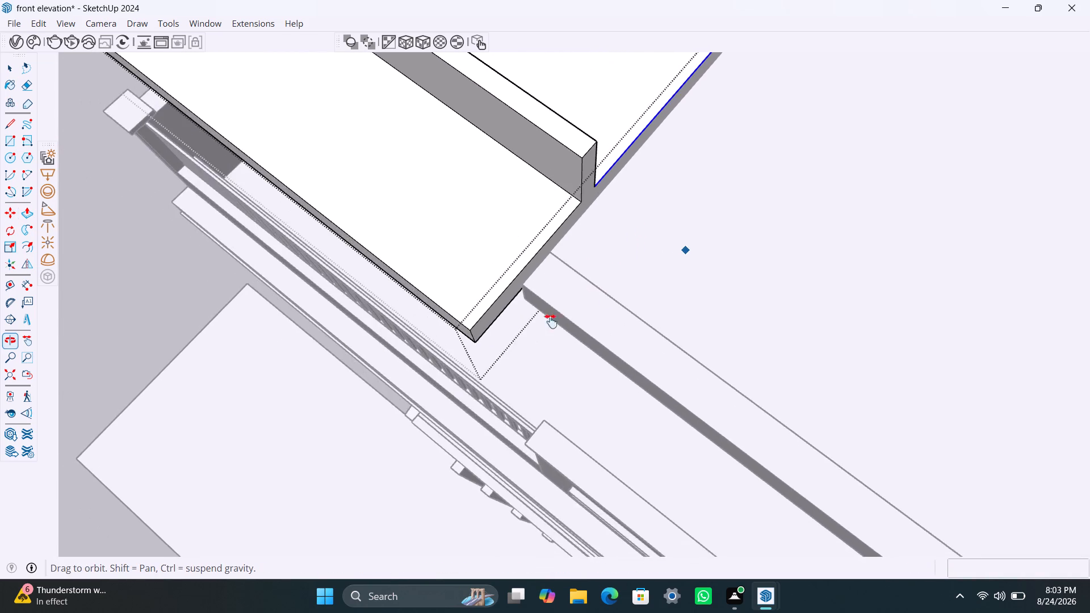
pyautogui.keyDown('shift'); pyautogui.moveTo(551, 321); pyautogui.dragTo(383, 331, button='middle'); pyautogui.keyUp('shift')
pyautogui.scroll(6, 343, 242)
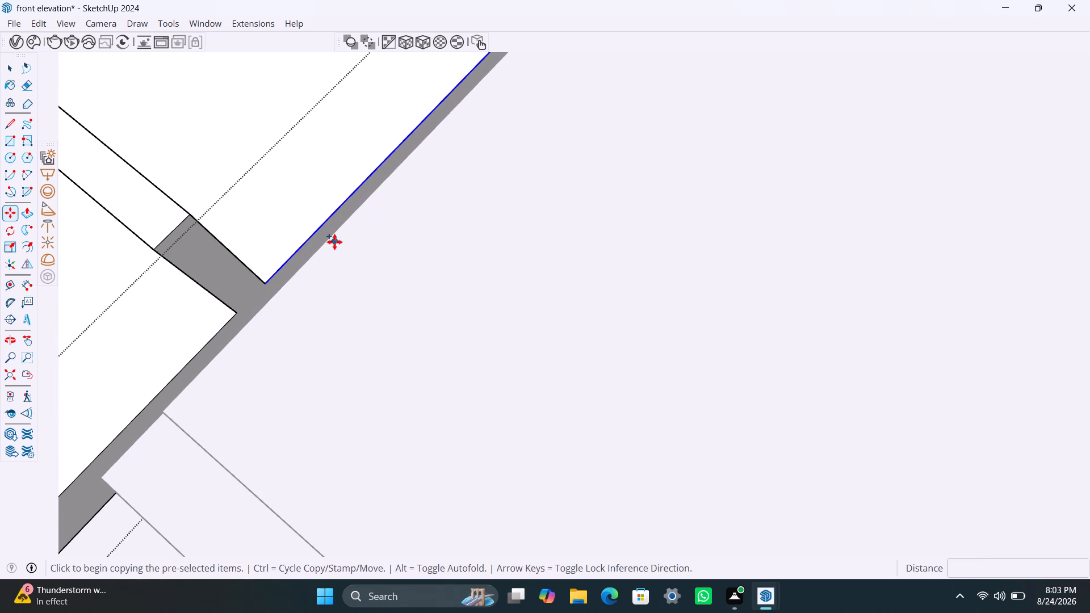
pyautogui.press('m')
pyautogui.click(312, 238)
pyautogui.write('4.5')
pyautogui.hotkey('shift', '"')
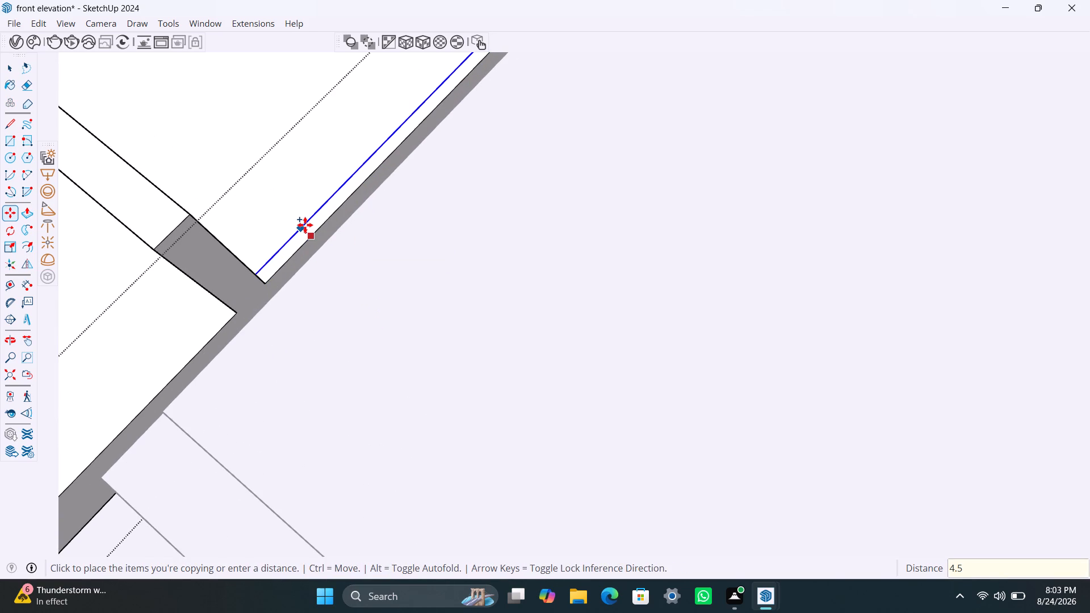
pyautogui.press('Return')
# Push/Pull the new side strip upward, level with the top of the existing front parapet.
pyautogui.press('space')
pyautogui.click(320, 225)
pyautogui.press('space')
pyautogui.click(312, 221)
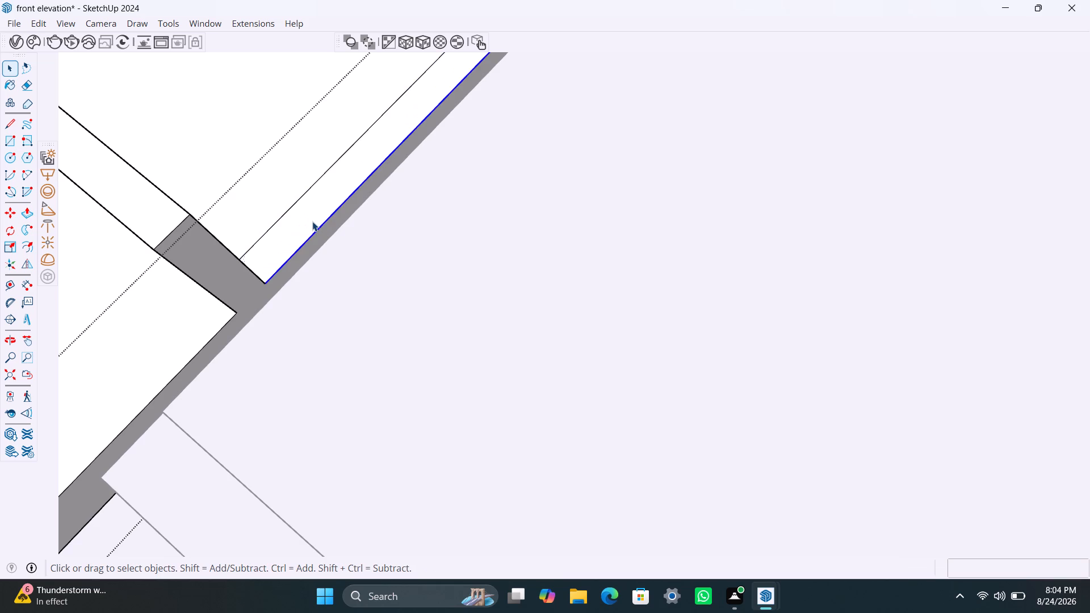
pyautogui.press('p')
pyautogui.click(312, 221)
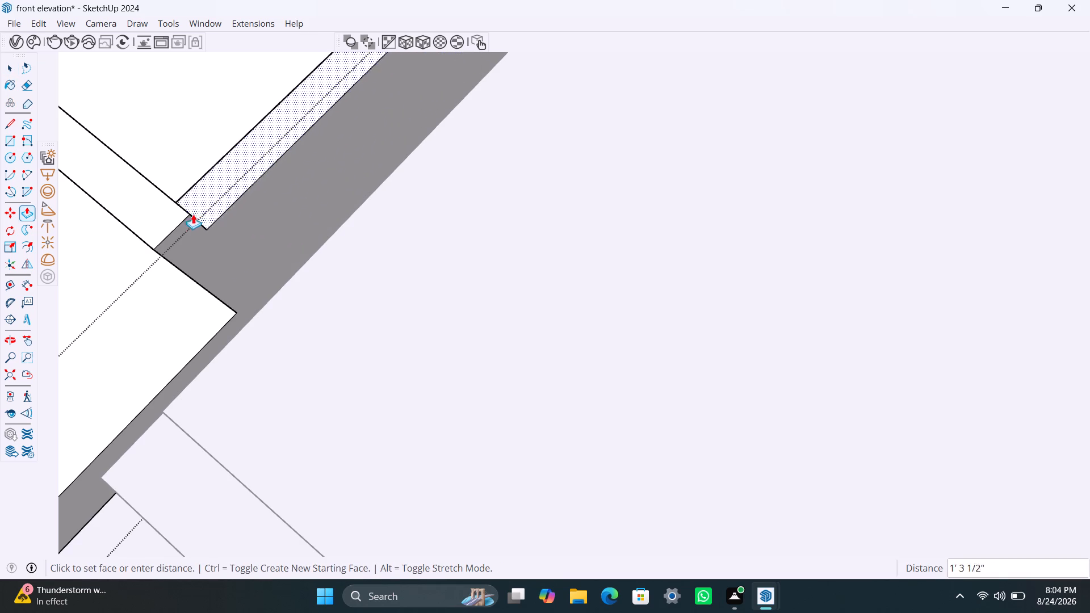
pyautogui.click(185, 214)
# Delete the leftover seam edge where the side parapet meets the front parapet.
pyautogui.press('space')
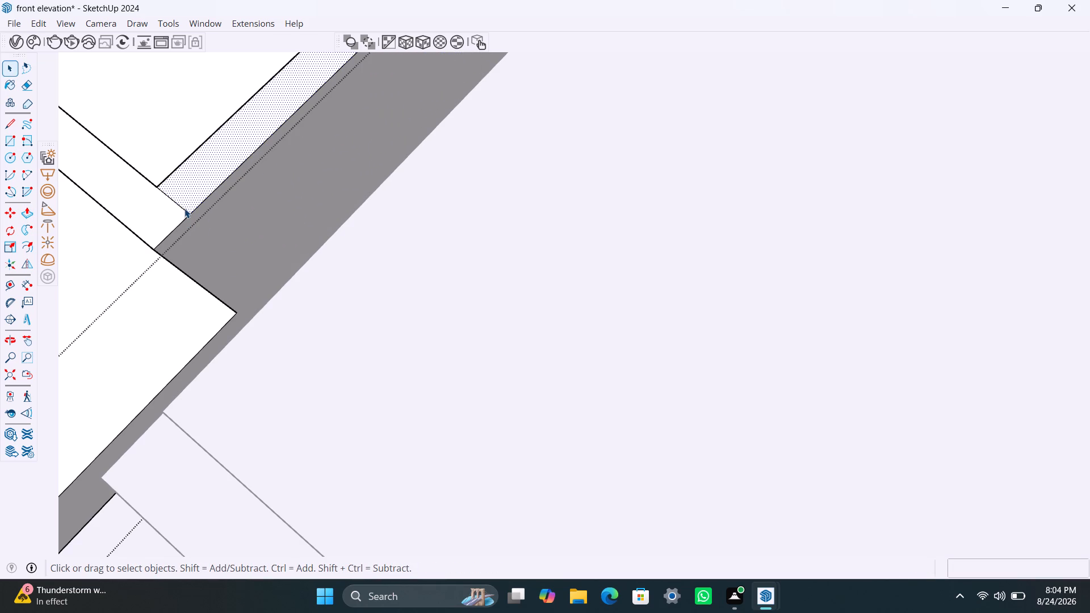
pyautogui.click(185, 208)
pyautogui.press('Delete')
# Close the roof slab group and move the pergola frame back against the slab's side face.
pyautogui.scroll(-11, 313, 338)
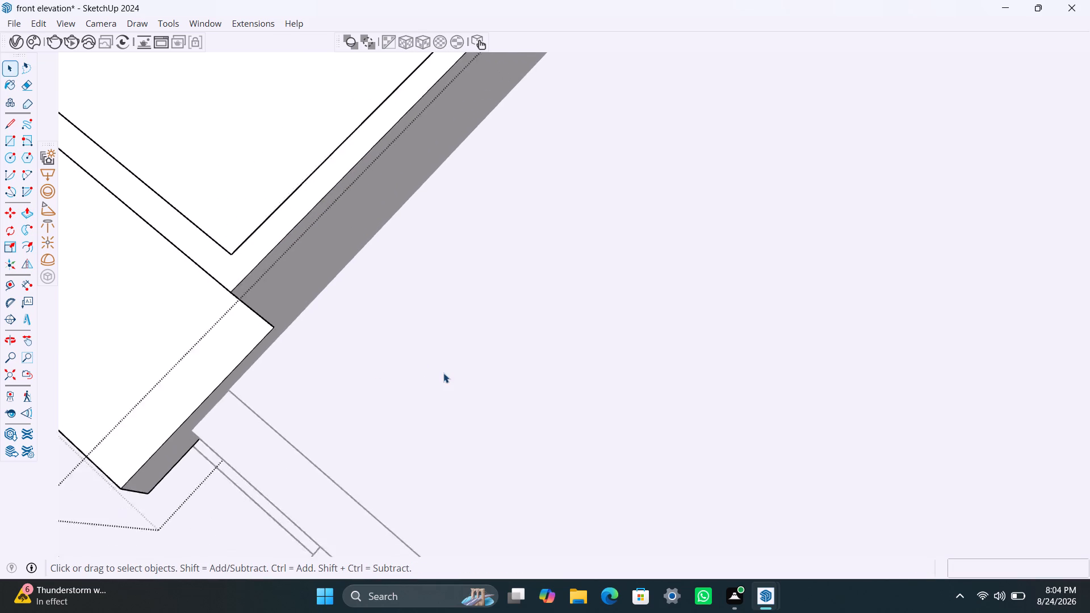
pyautogui.scroll(-7, 443, 373)
pyautogui.moveTo(467, 379); pyautogui.dragTo(575, 147, button='middle')
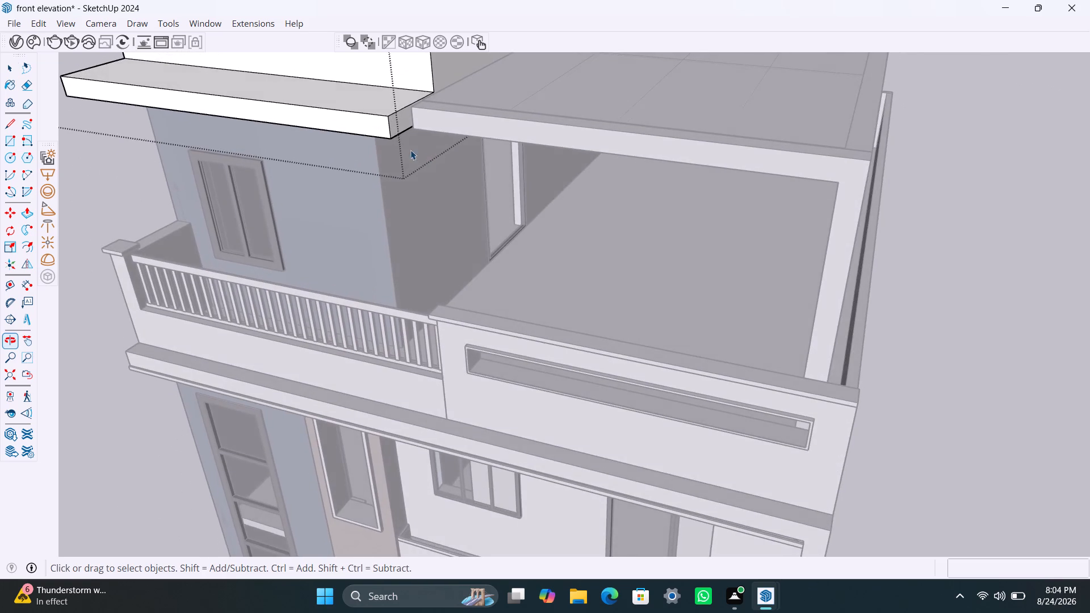
pyautogui.scroll(4, 414, 123)
pyautogui.moveTo(467, 123); pyautogui.dragTo(507, 171, button='middle')
pyautogui.scroll(3, 448, 165)
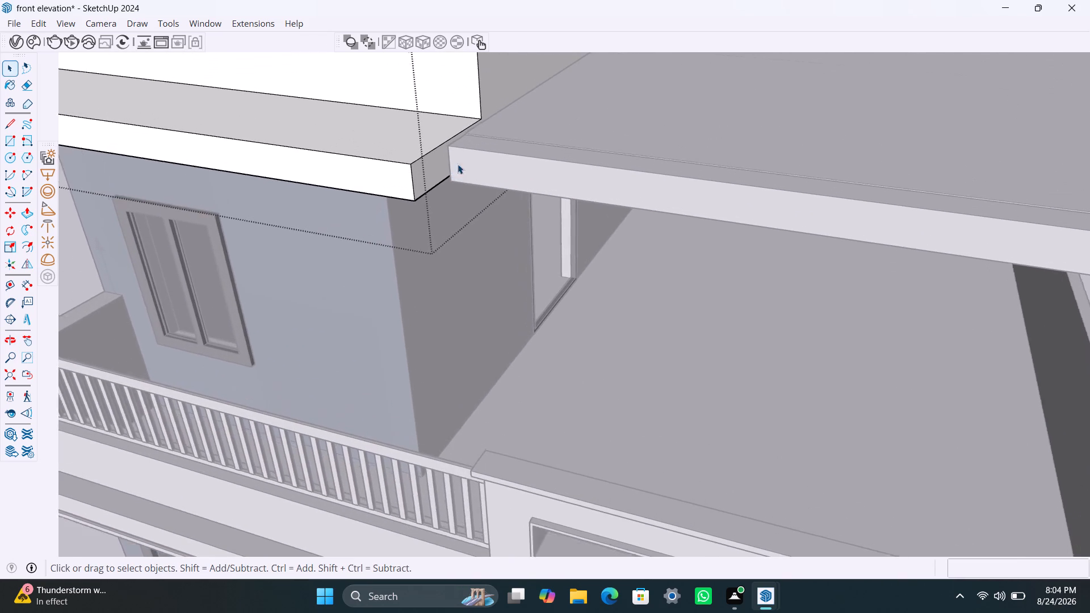
pyautogui.click(352, 159)
pyautogui.click(410, 384)
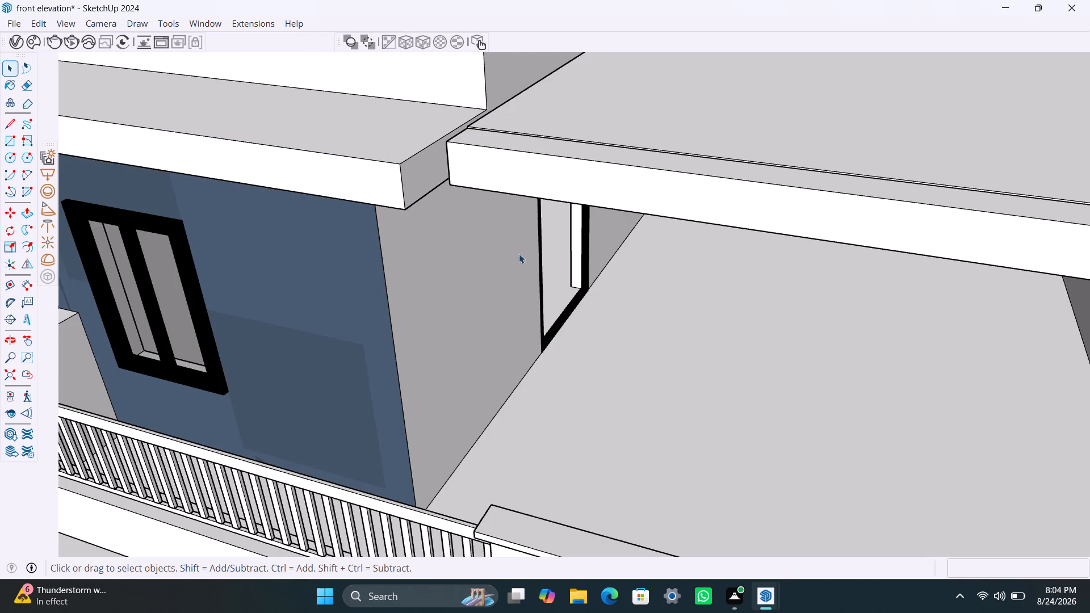
pyautogui.click(506, 159)
pyautogui.press('m')
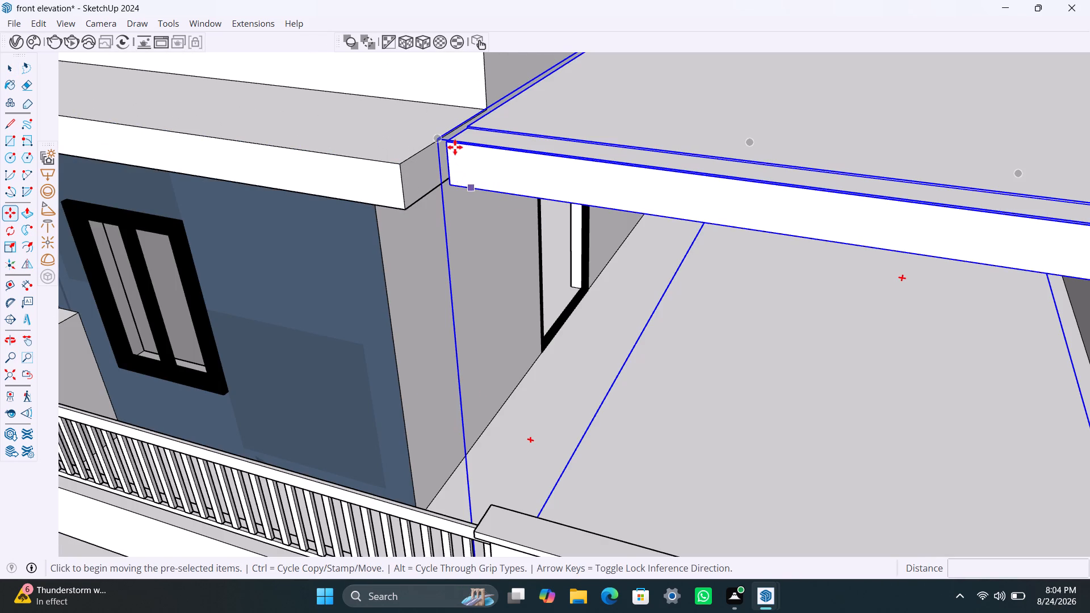
pyautogui.click(448, 144)
pyautogui.click(441, 138)
pyautogui.press('space')
pyautogui.click(481, 241)
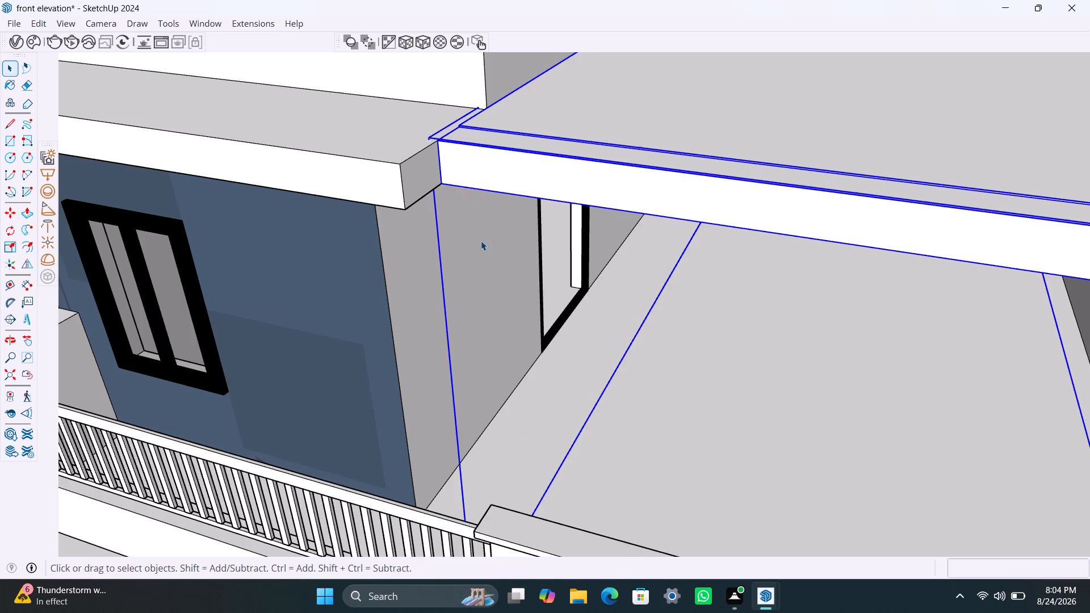
# Reopen the roof slab group at the building's rear and copy the slab's rear top edge 4.5" inward.
pyautogui.scroll(-11, 504, 233)
pyautogui.scroll(-4, 687, 245)
pyautogui.moveTo(766, 238); pyautogui.dragTo(291, 235, button='middle')
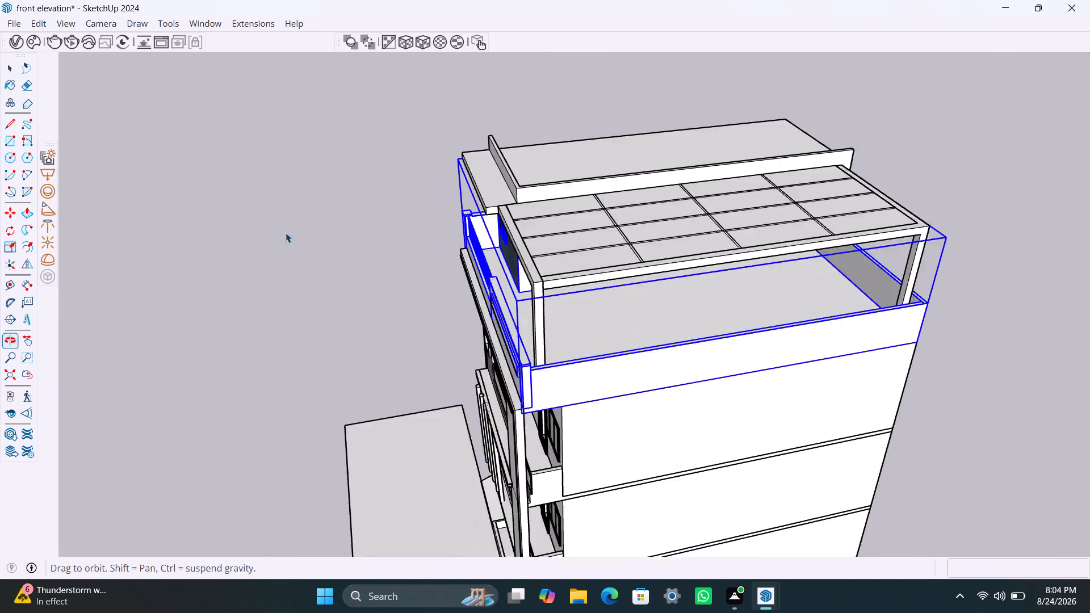
pyautogui.scroll(-4, 821, 266)
pyautogui.moveTo(918, 271); pyautogui.dragTo(393, 255, button='middle')
pyautogui.scroll(5, 531, 301)
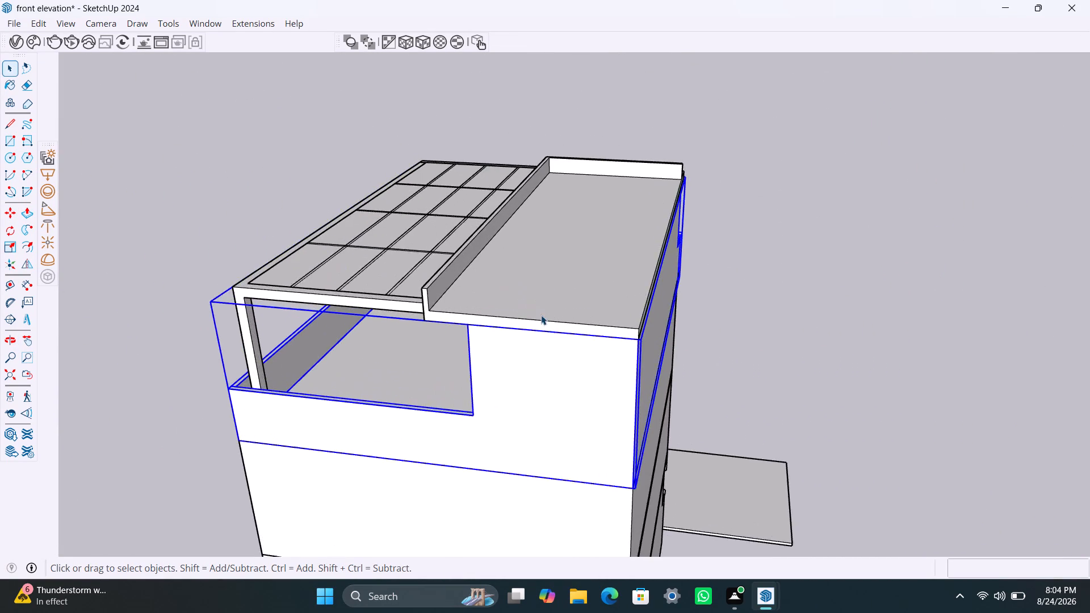
pyautogui.scroll(6, 541, 315)
pyautogui.click(495, 321)
pyautogui.tripleClick(491, 320)
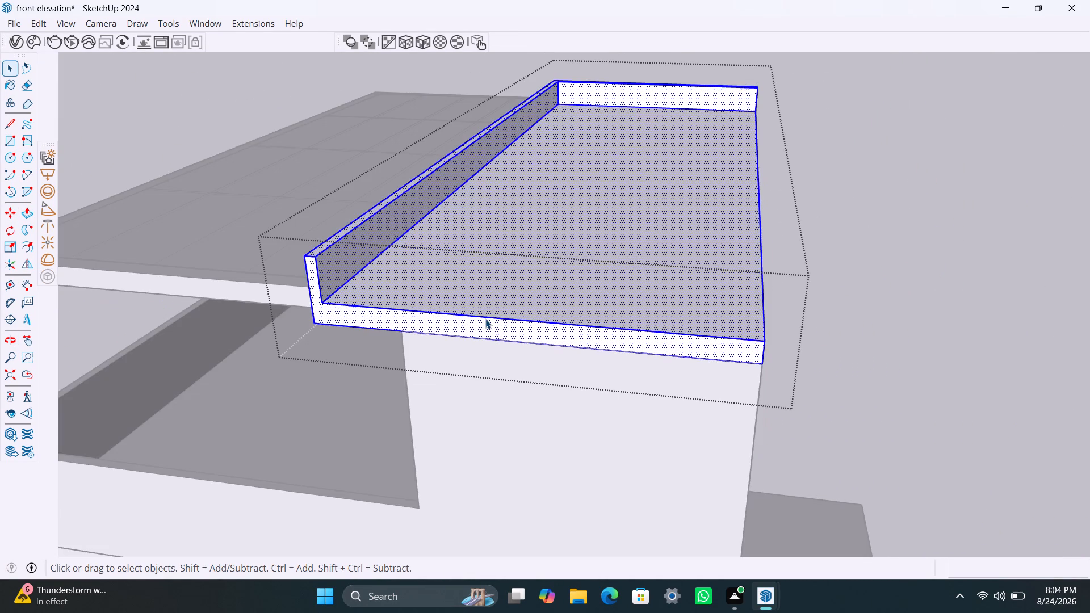
pyautogui.click(483, 319)
pyautogui.click(476, 319)
pyautogui.click(472, 316)
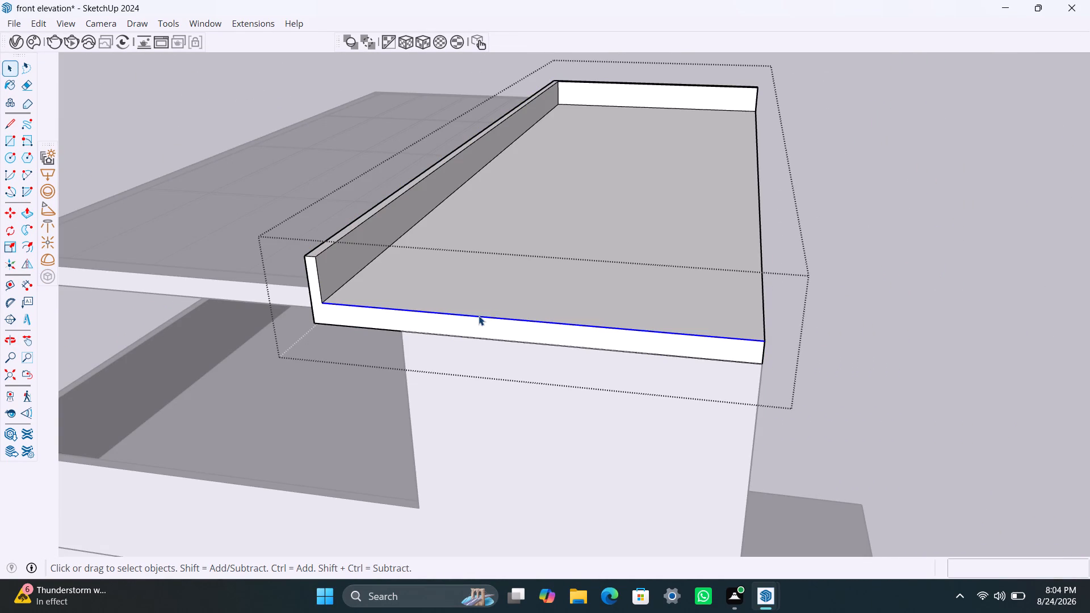
pyautogui.press('m')
pyautogui.keyDown('ctrl'); pyautogui.click(479, 316); pyautogui.keyUp('ctrl')
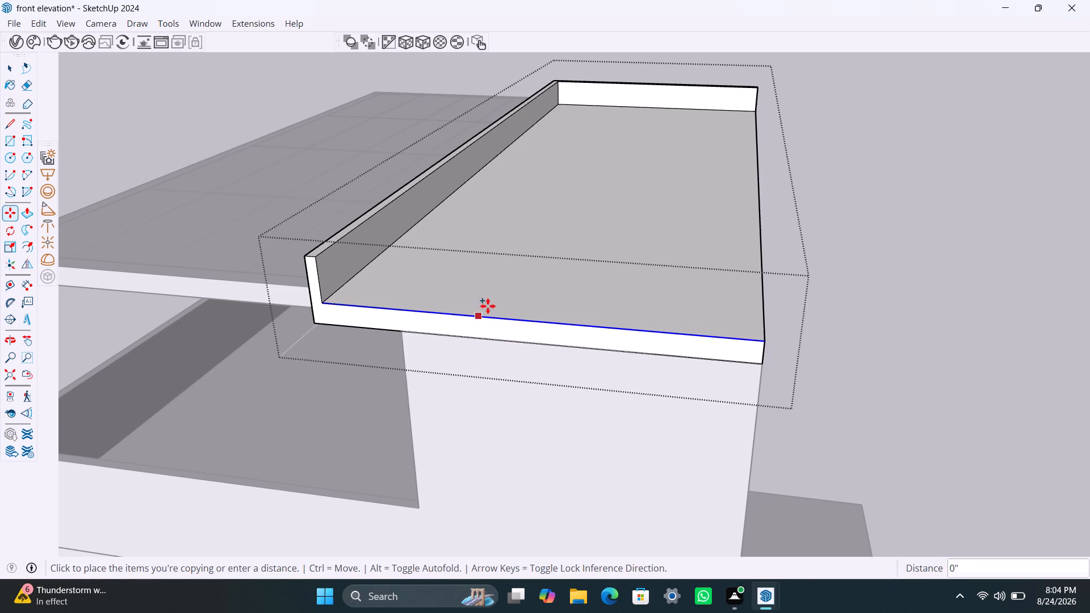
pyautogui.write('4.5"')
pyautogui.press('Return')
pyautogui.press('space')
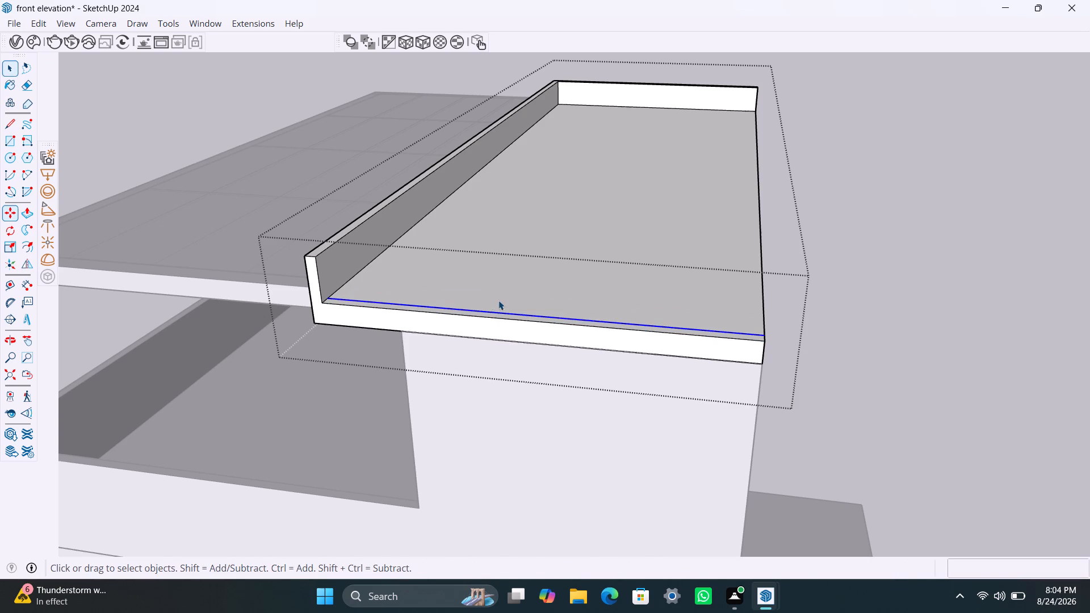
# Push/Pull the rear strip upward by 1'7" to match the side parapet's height.
pyautogui.moveTo(509, 304); pyautogui.dragTo(499, 425, button='middle')
pyautogui.scroll(5, 451, 313)
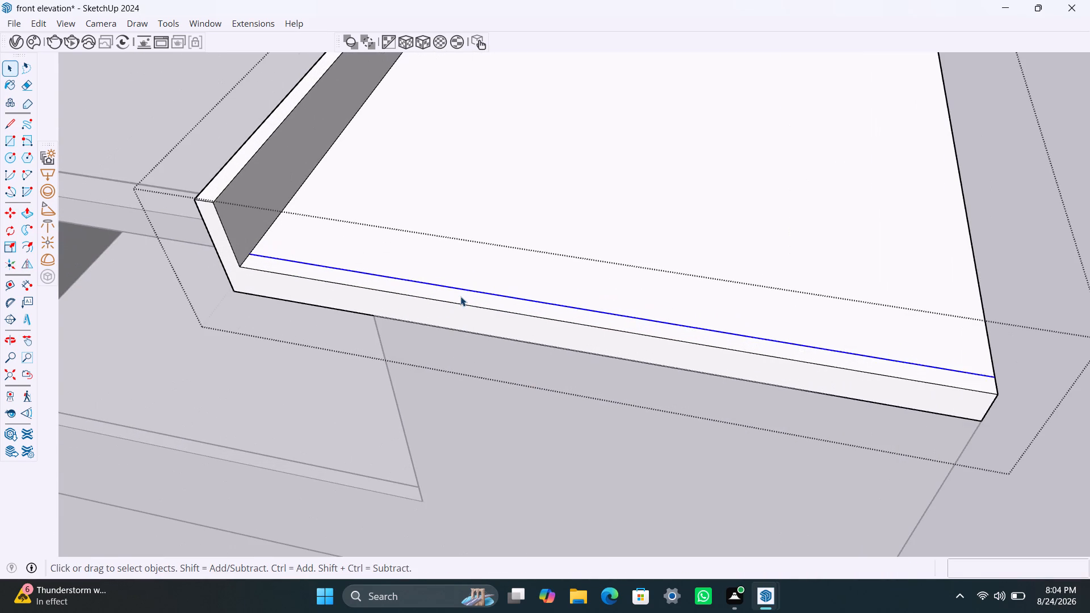
pyautogui.click(460, 296)
pyautogui.press('p')
pyautogui.click(473, 300)
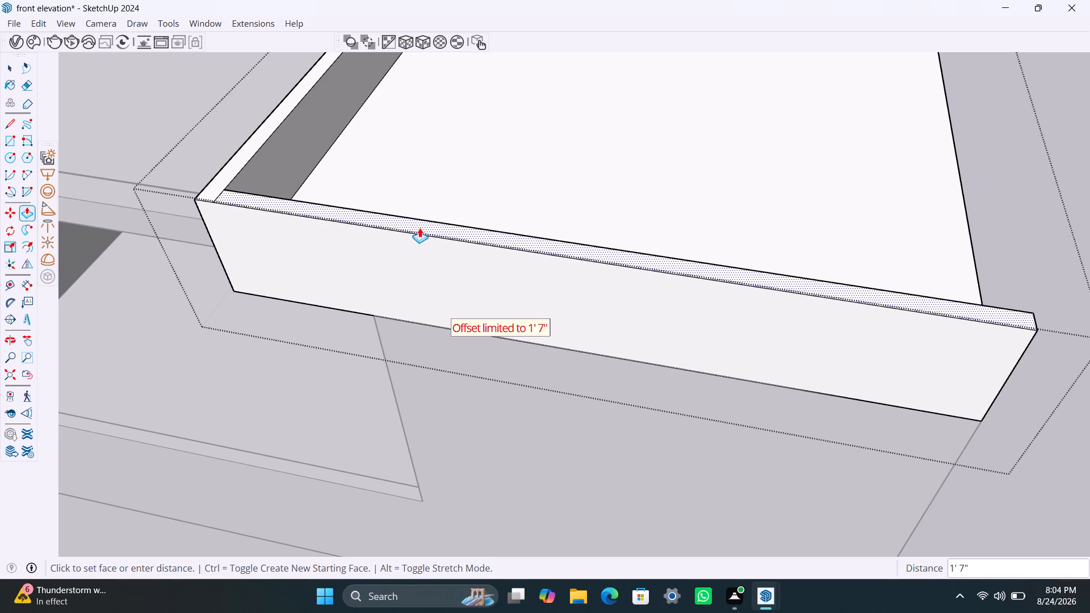
pyautogui.click(281, 118)
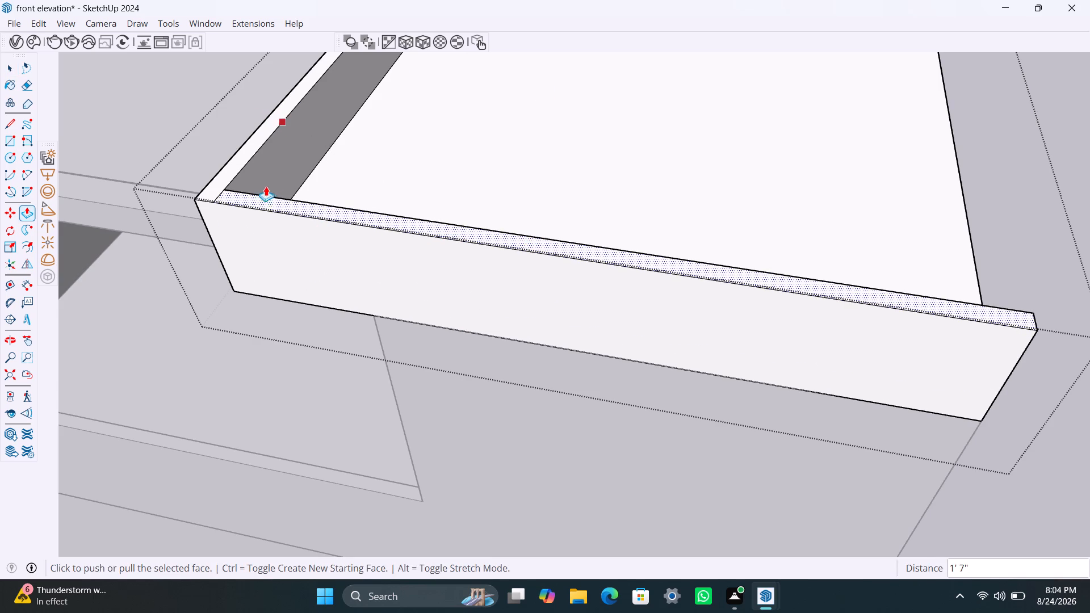
# Delete the leftover seam edge where the rear parapet meets the pergola-side parapet.
pyautogui.press('space')
pyautogui.scroll(9, 220, 194)
pyautogui.click(220, 194)
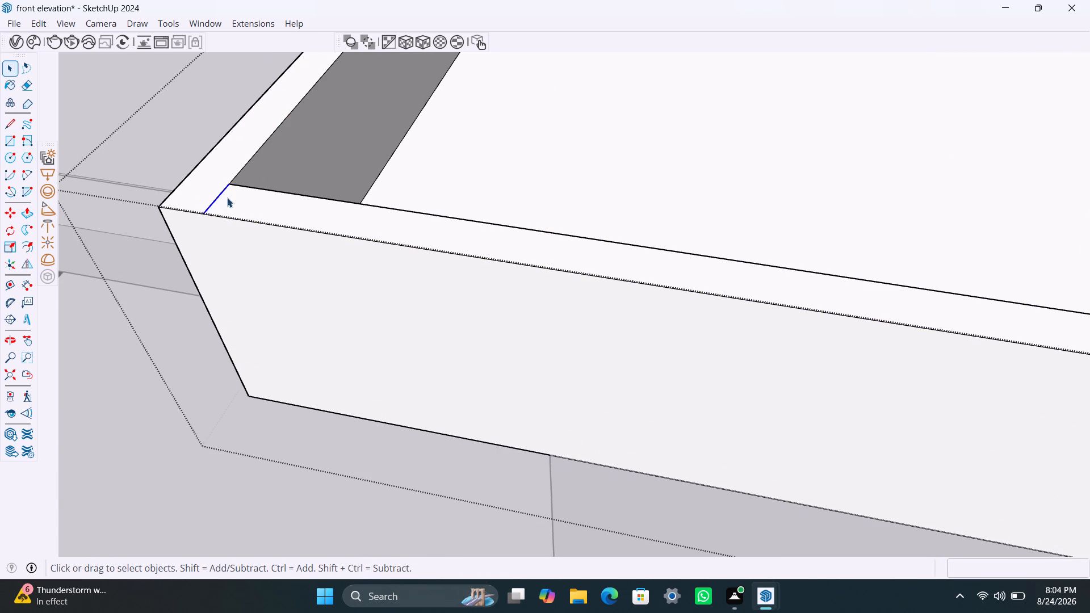
pyautogui.press('Delete')
# Copy the slab's long top edge on the side opposite the pergola 4.5" inward.
pyautogui.scroll(-20, 362, 234)
pyautogui.keyDown('shift'); pyautogui.moveTo(589, 289); pyautogui.dragTo(535, 288, button='middle'); pyautogui.keyUp('shift')
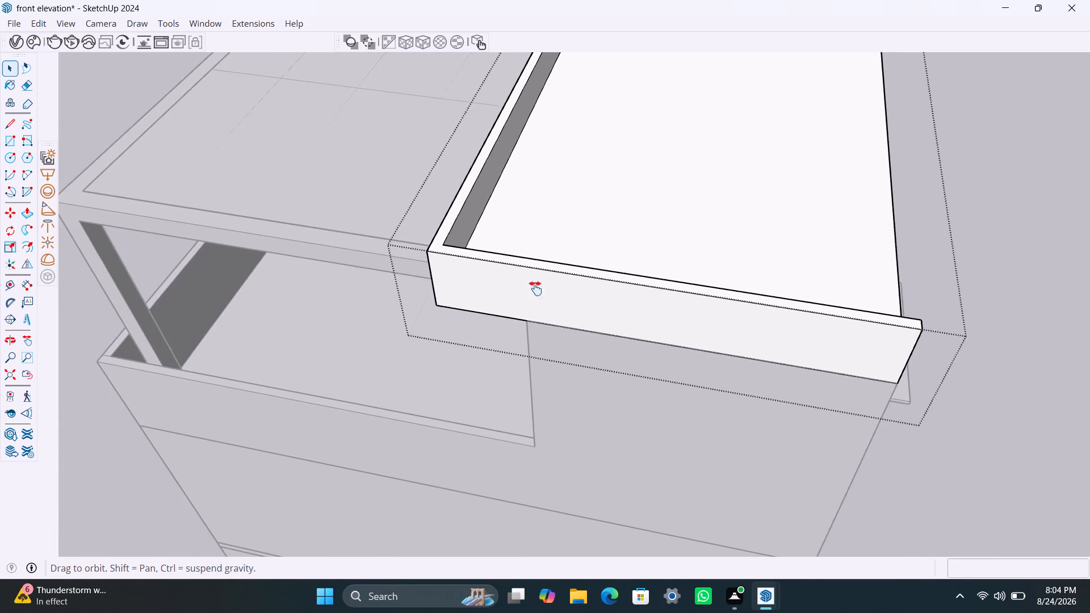
pyautogui.keyDown('shift'); pyautogui.moveTo(535, 288); pyautogui.dragTo(306, 291, button='middle'); pyautogui.keyUp('shift')
pyautogui.scroll(2, 599, 281)
pyautogui.moveTo(634, 338); pyautogui.dragTo(180, 268, button='middle')
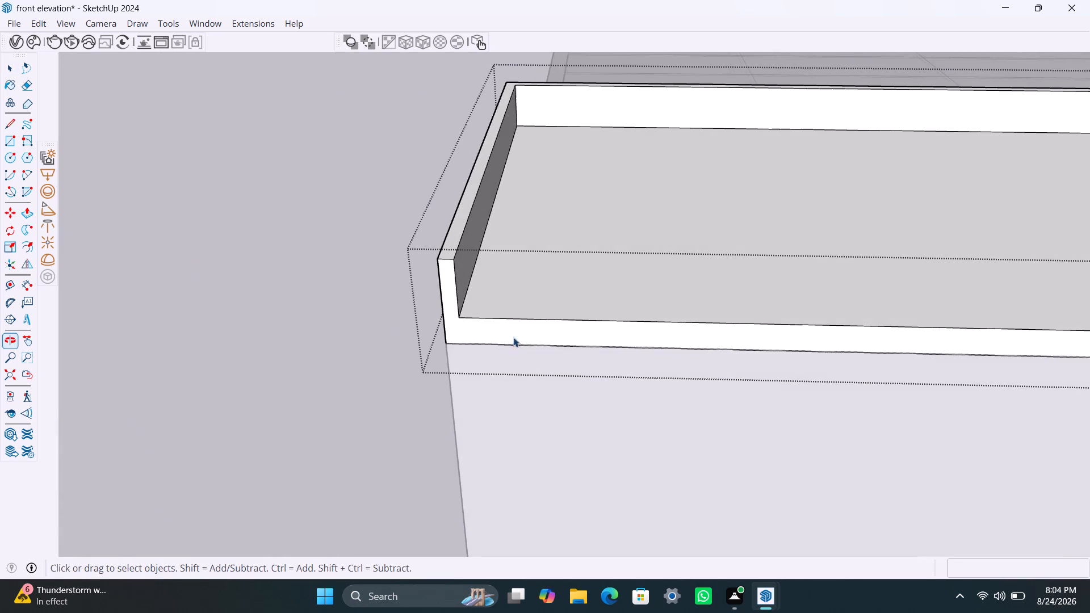
pyautogui.moveTo(572, 304); pyautogui.dragTo(549, 417, button='middle')
pyautogui.scroll(4, 557, 404)
pyautogui.click(538, 433)
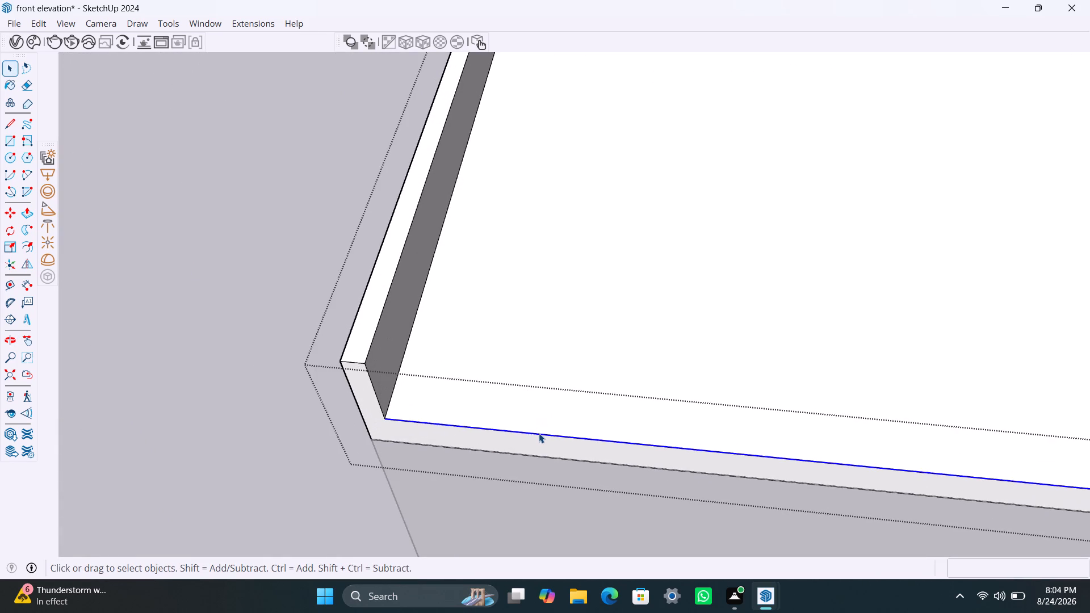
pyautogui.press('m')
pyautogui.click(539, 433)
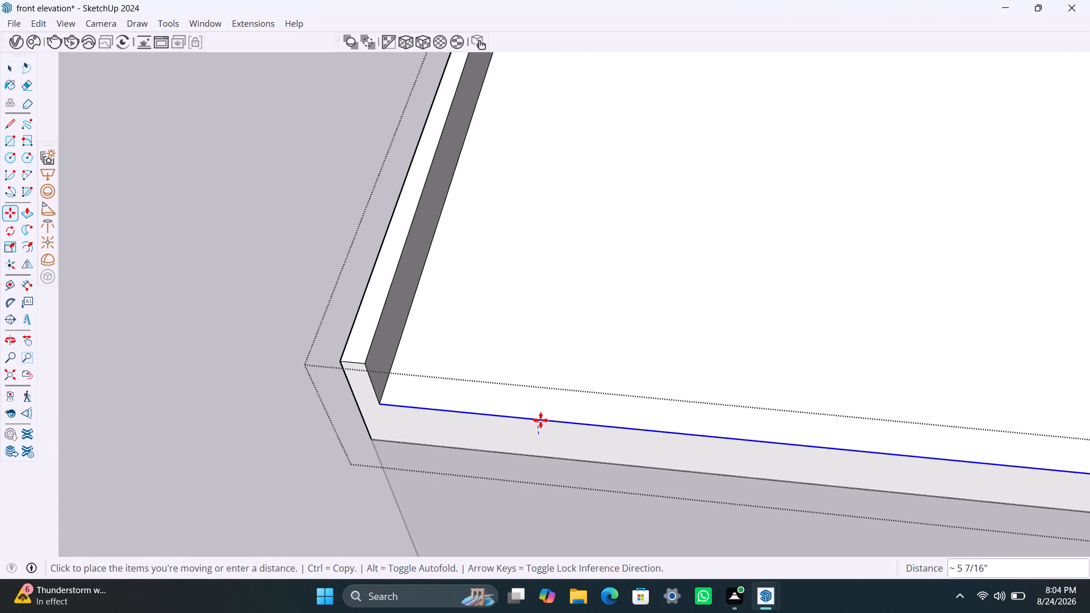
pyautogui.write('4.5"')
pyautogui.press('Return')
# Push/Pull the new long edge strip upward by 1' 7" to match the other parapets.
pyautogui.press('space')
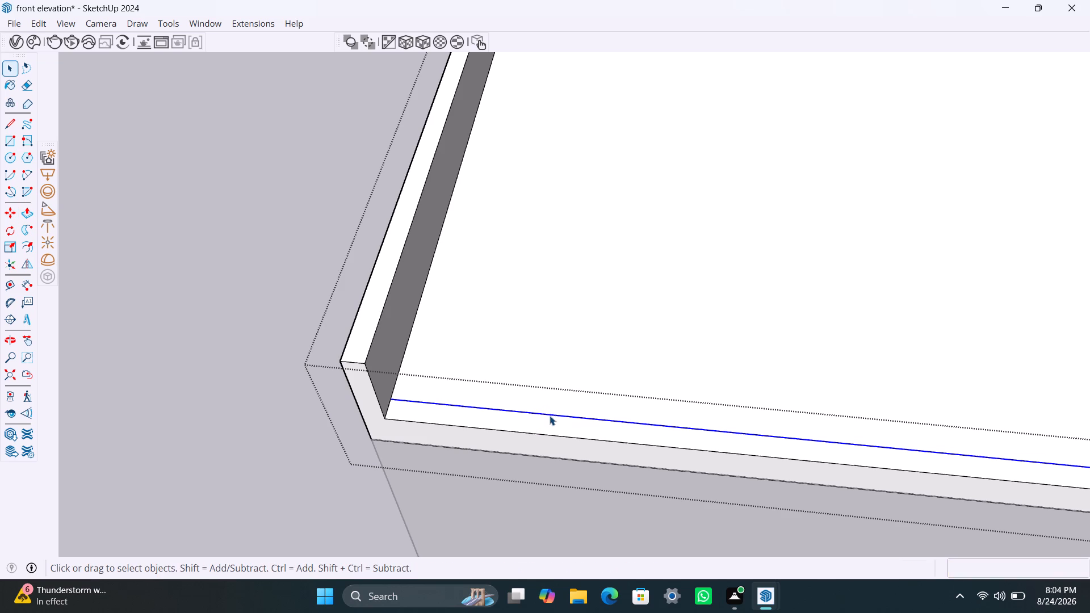
pyautogui.click(554, 422)
pyautogui.press('p')
pyautogui.click(555, 422)
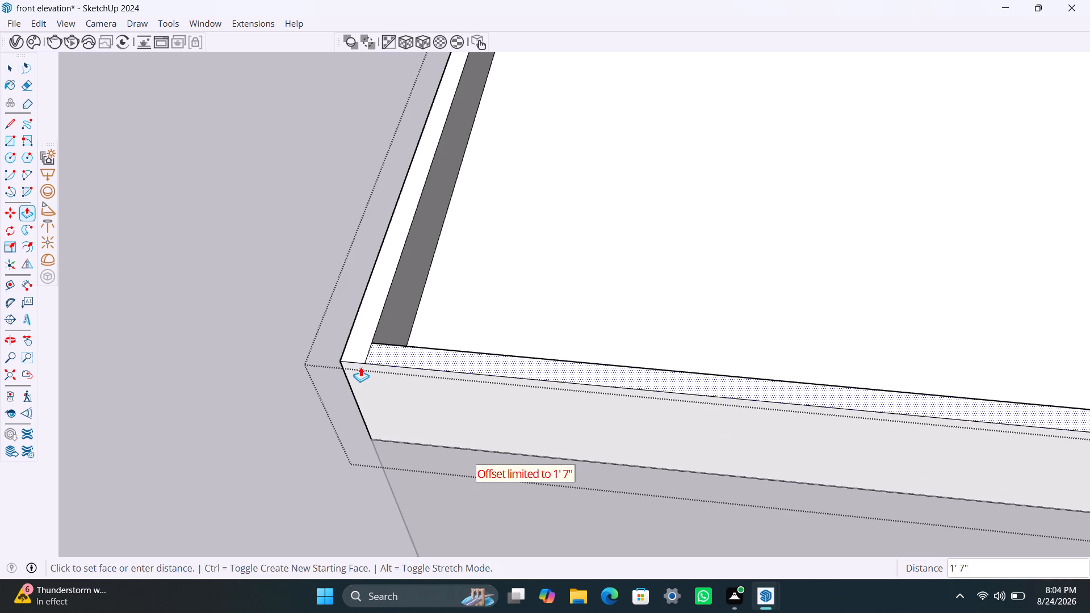
pyautogui.click(359, 355)
# Delete the leftover seam edges where the new long parapet meets the rear and front parapets.
pyautogui.press('space')
pyautogui.click(371, 351)
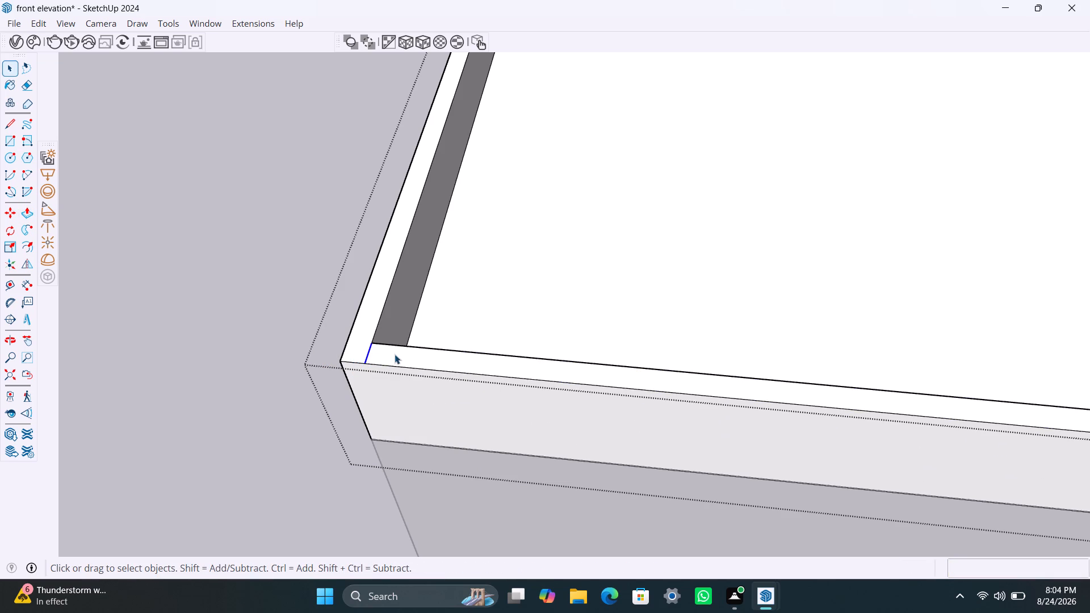
pyautogui.press('Delete')
pyautogui.scroll(-19, 435, 383)
pyautogui.keyDown('shift'); pyautogui.moveTo(607, 347); pyautogui.dragTo(598, 347, button='middle'); pyautogui.keyUp('shift')
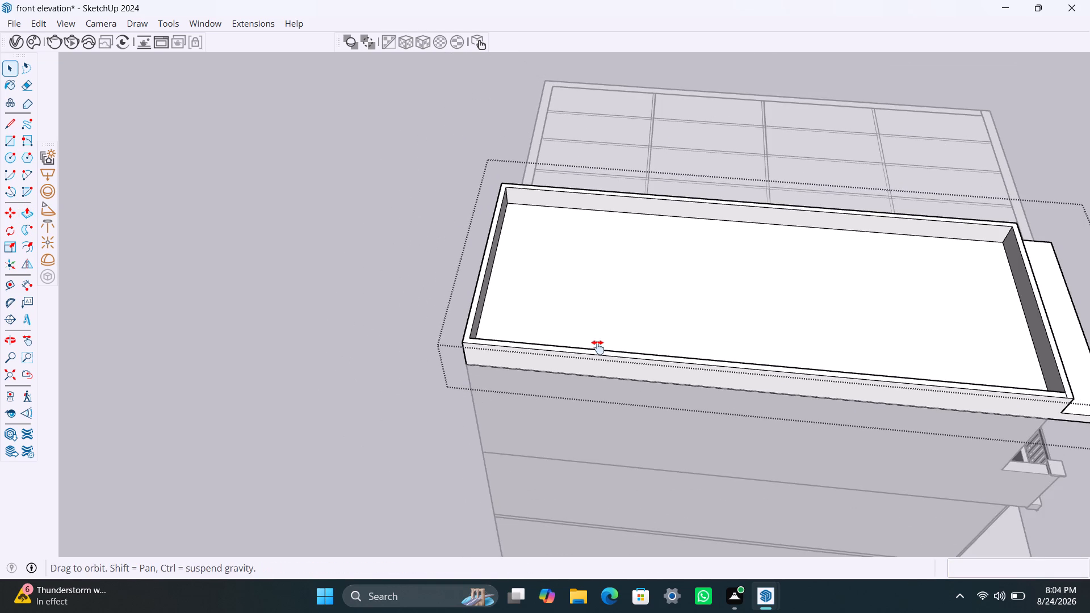
pyautogui.keyDown('shift'); pyautogui.moveTo(598, 347); pyautogui.dragTo(469, 356, button='middle'); pyautogui.keyUp('shift')
pyautogui.scroll(13, 929, 417)
pyautogui.click(919, 395)
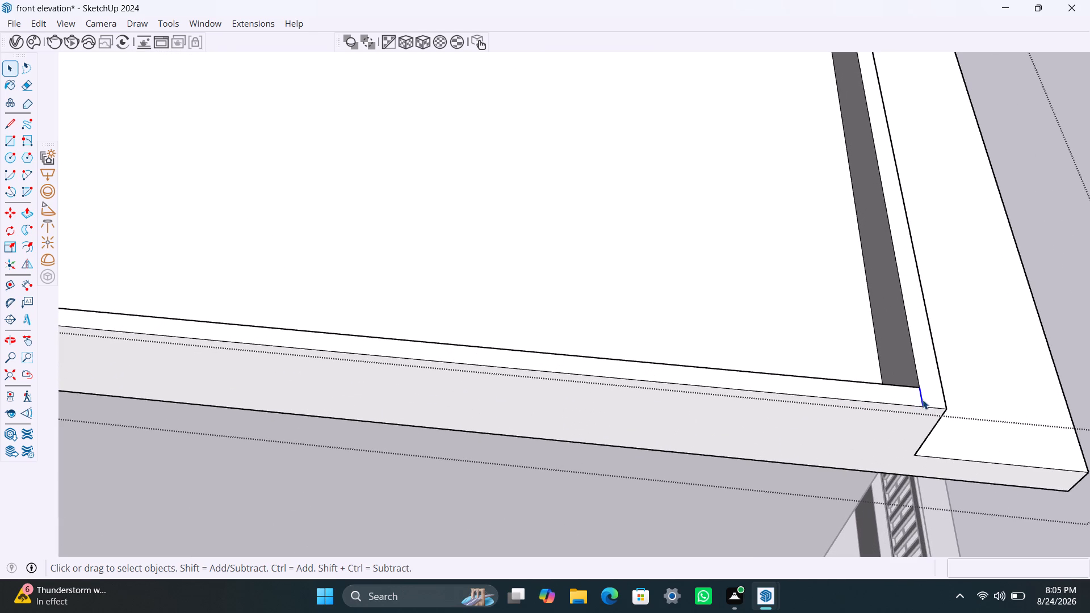
pyautogui.press('Delete')
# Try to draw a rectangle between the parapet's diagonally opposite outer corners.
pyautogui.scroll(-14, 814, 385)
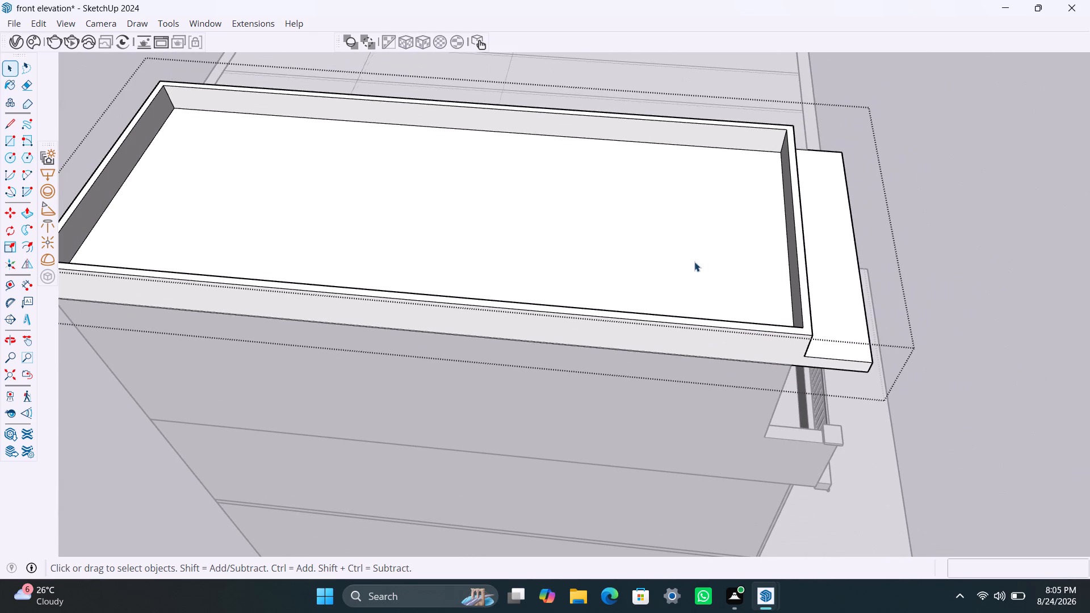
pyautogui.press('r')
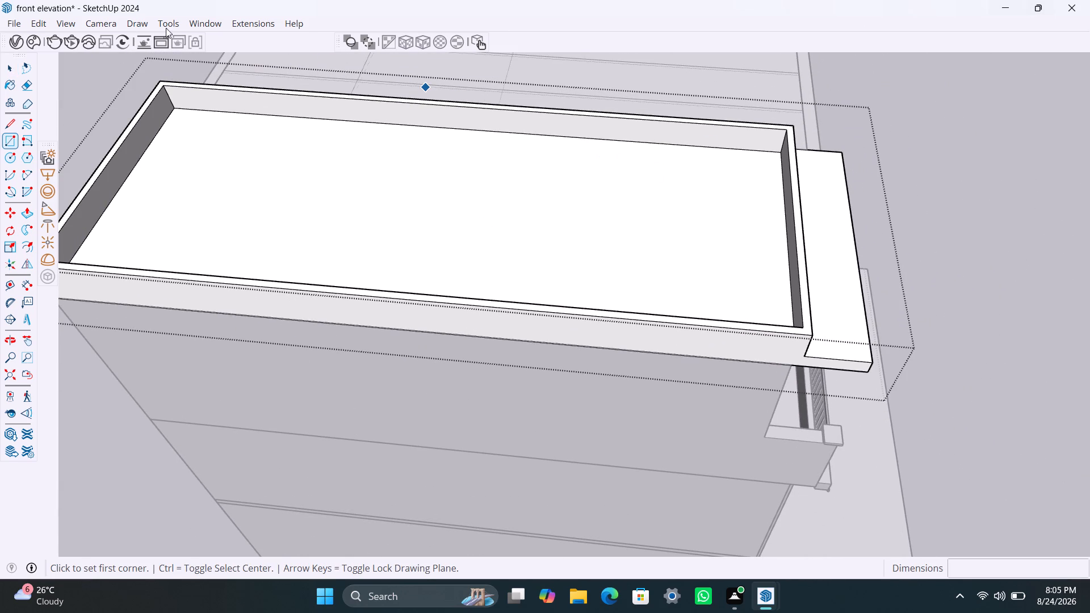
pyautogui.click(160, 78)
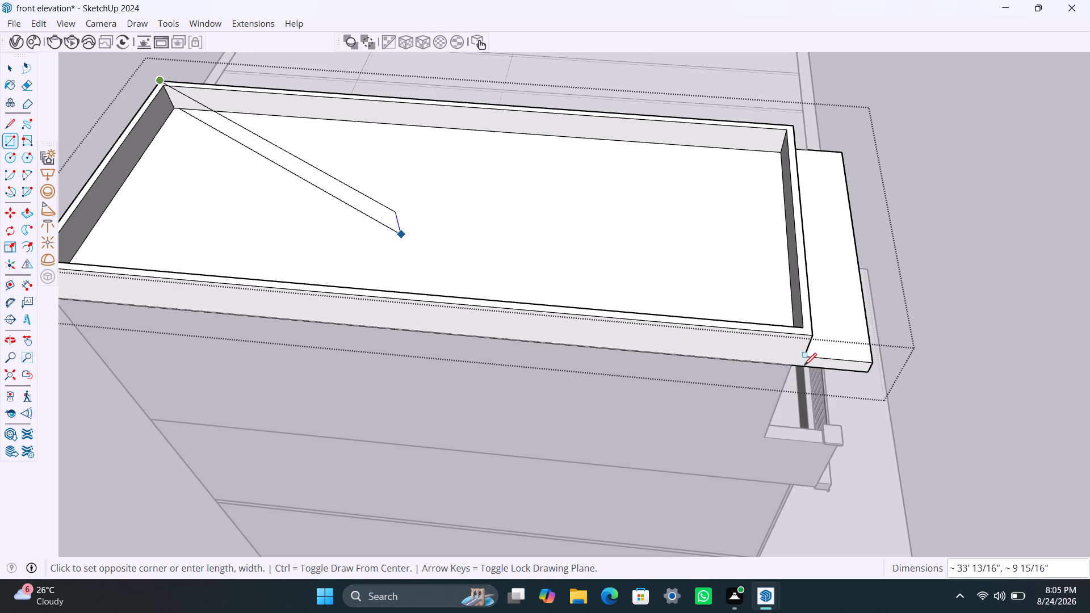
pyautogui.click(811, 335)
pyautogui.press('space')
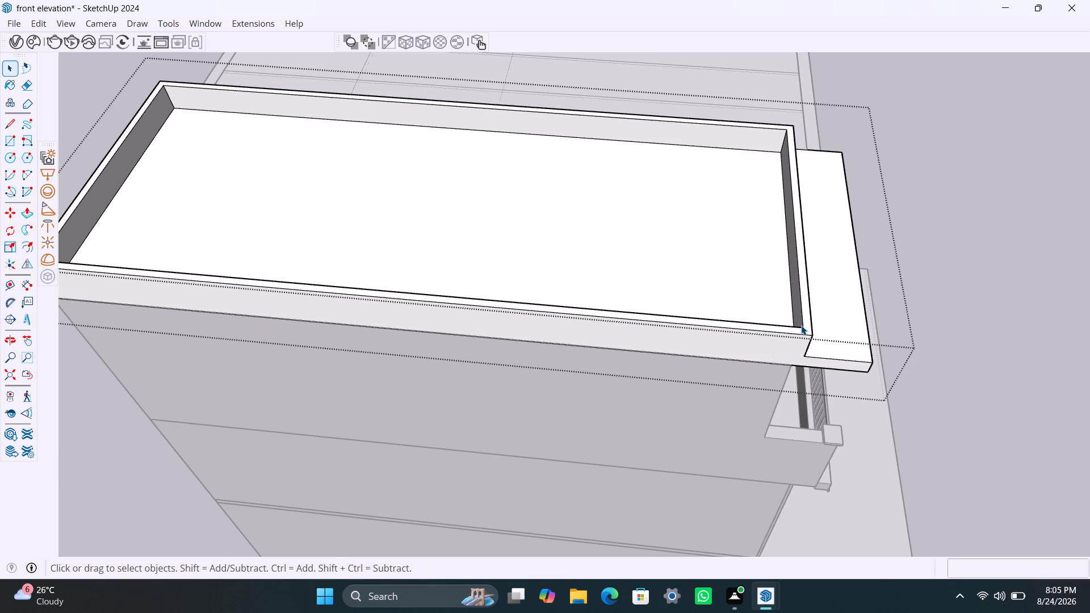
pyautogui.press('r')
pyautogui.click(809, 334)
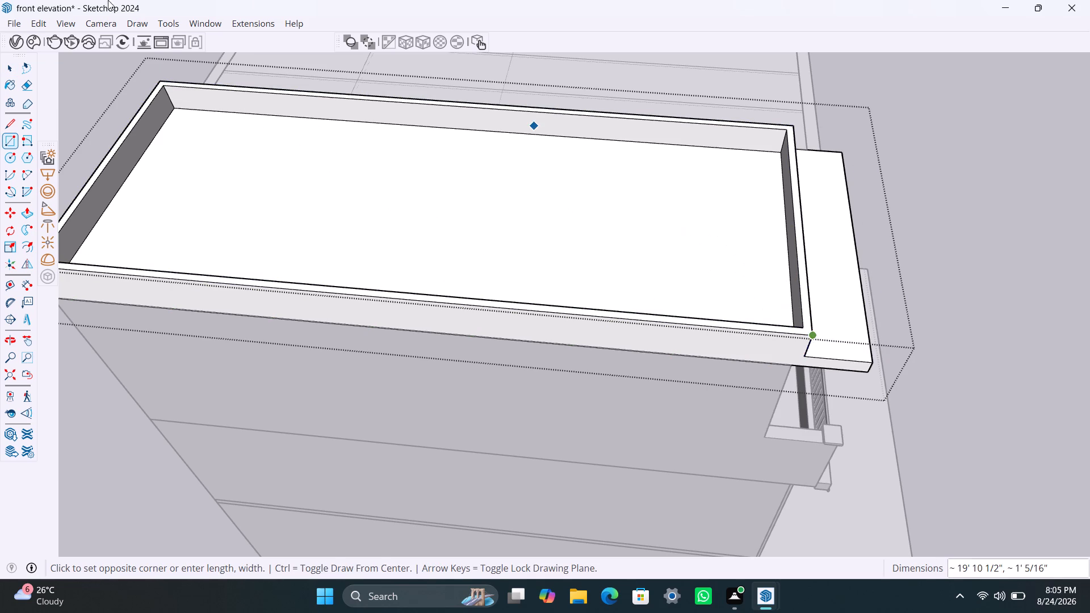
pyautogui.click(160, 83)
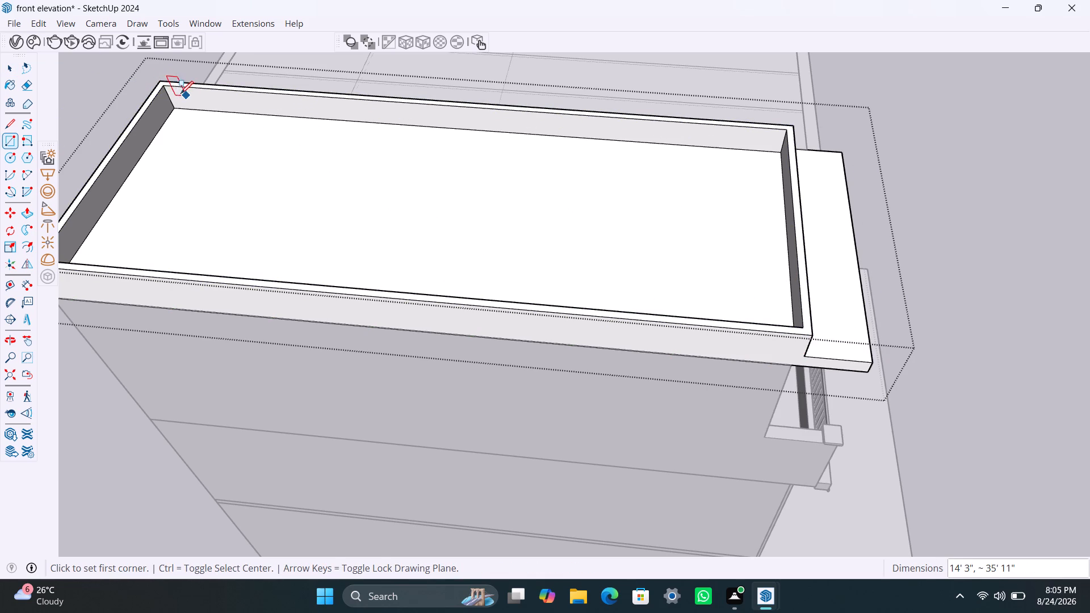
# Draw a rectangle of about 35' 6 1/2" by 13' 10 1/2" between the parapet's inner top corners and make it a group.
pyautogui.click(163, 85)
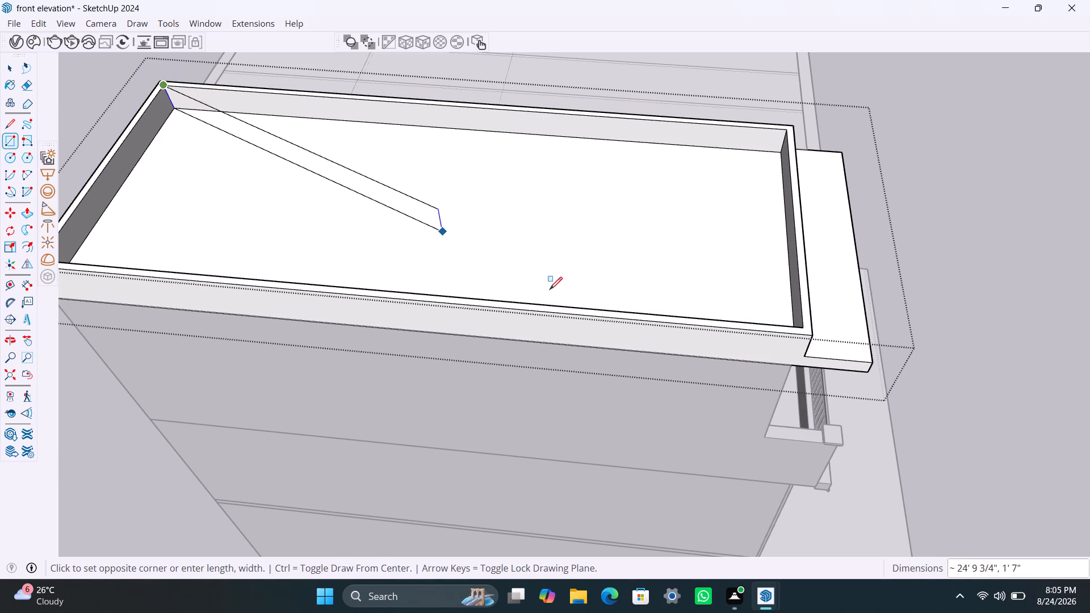
pyautogui.click(806, 328)
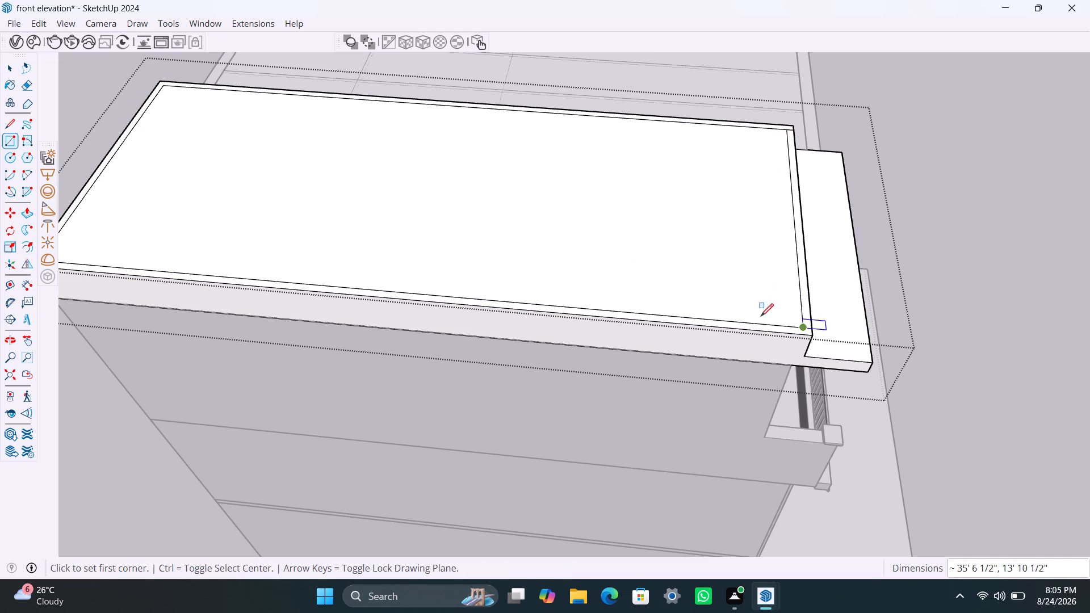
pyautogui.press('space')
pyautogui.doubleClick(718, 292)
pyautogui.rightClick(718, 291)
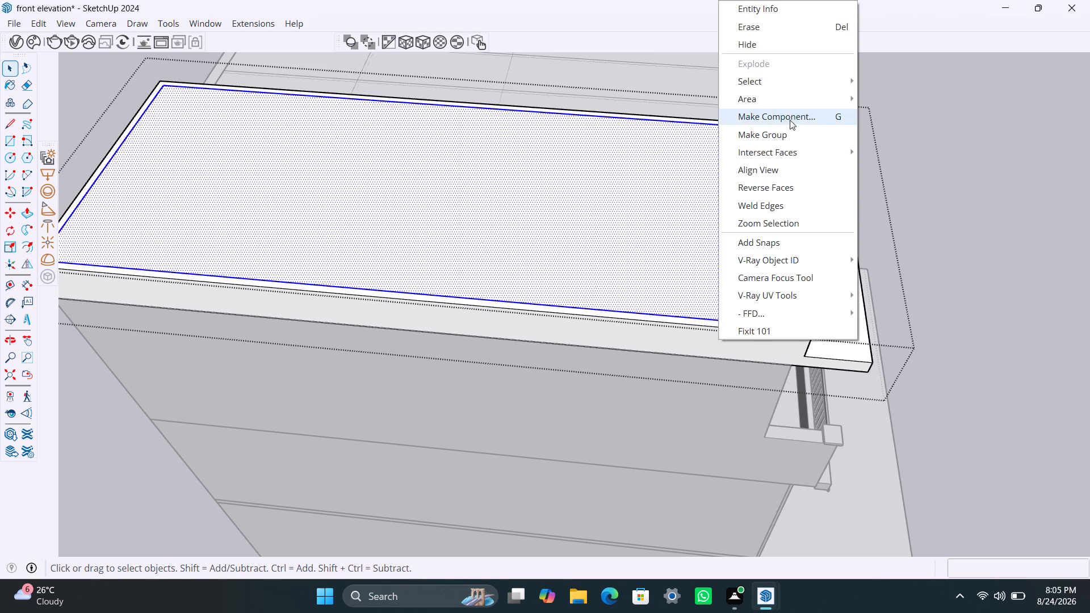
pyautogui.click(788, 130)
# Open the new group and Push/Pull its face upward by 2" to form a roof cap.
pyautogui.tripleClick(715, 251)
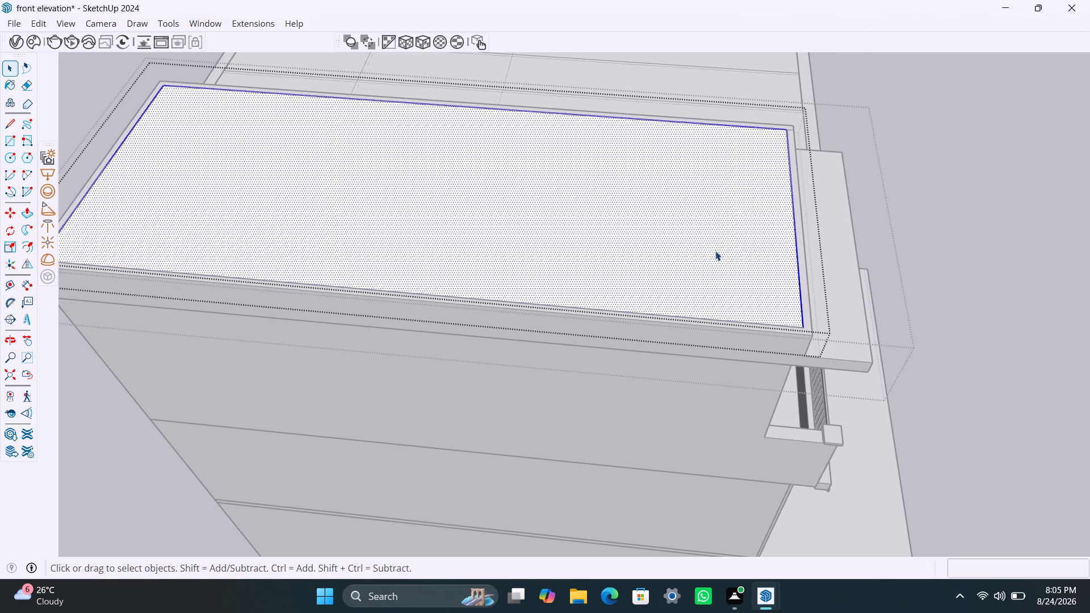
pyautogui.press('p')
pyautogui.click(715, 251)
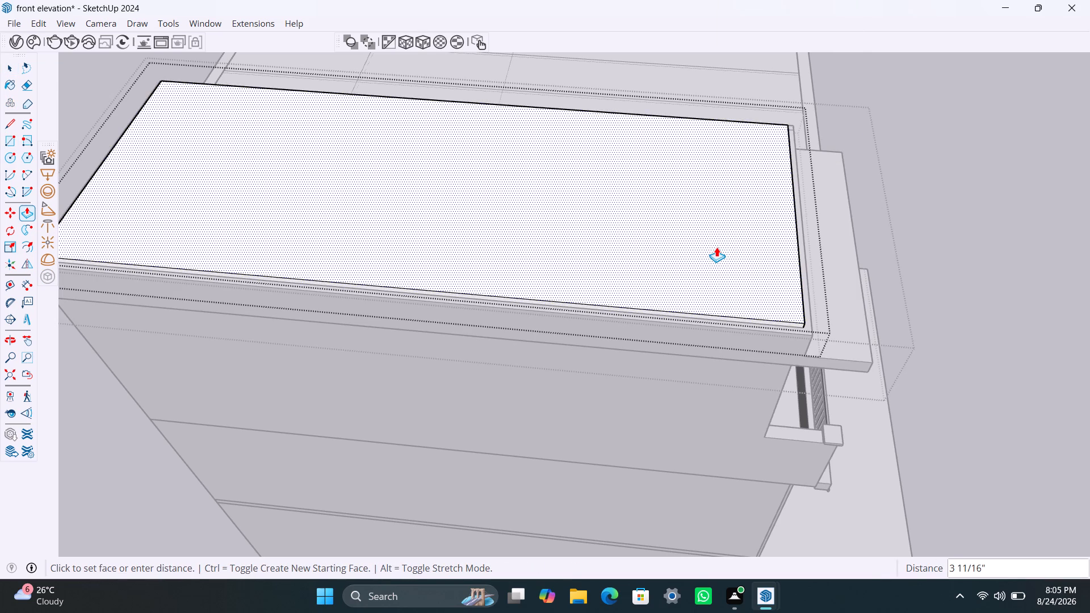
pyautogui.write('2"')
pyautogui.press('Return')
# Push/Pull the cap's long side face opposite the pergola outward by 4 1/2" to the parapet's outer edge.
pyautogui.press('space')
pyautogui.scroll(13, 761, 306)
pyautogui.click(814, 345)
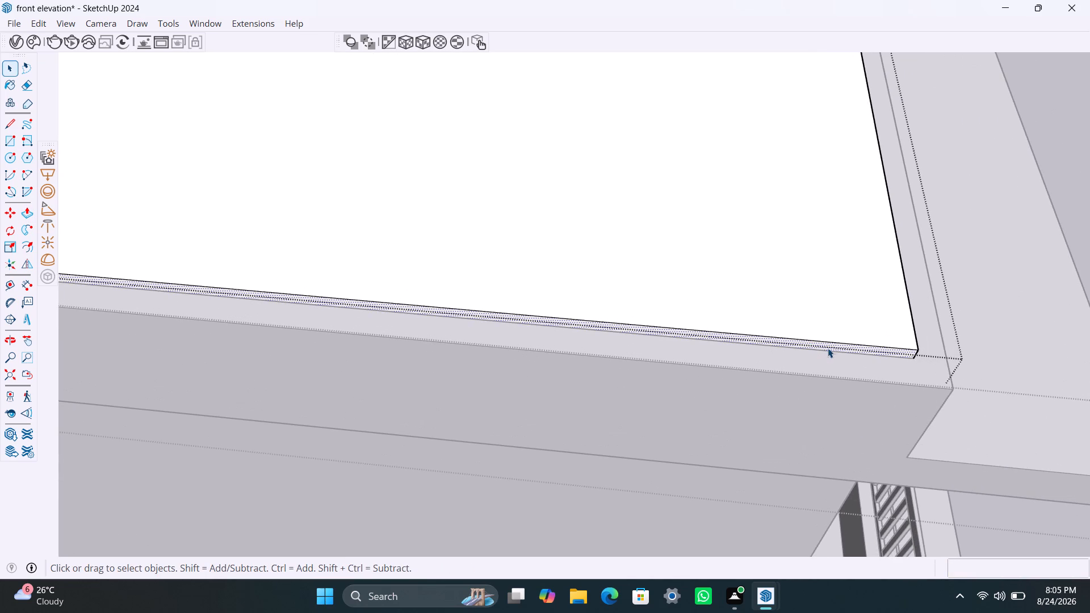
pyautogui.press('p')
pyautogui.click(830, 347)
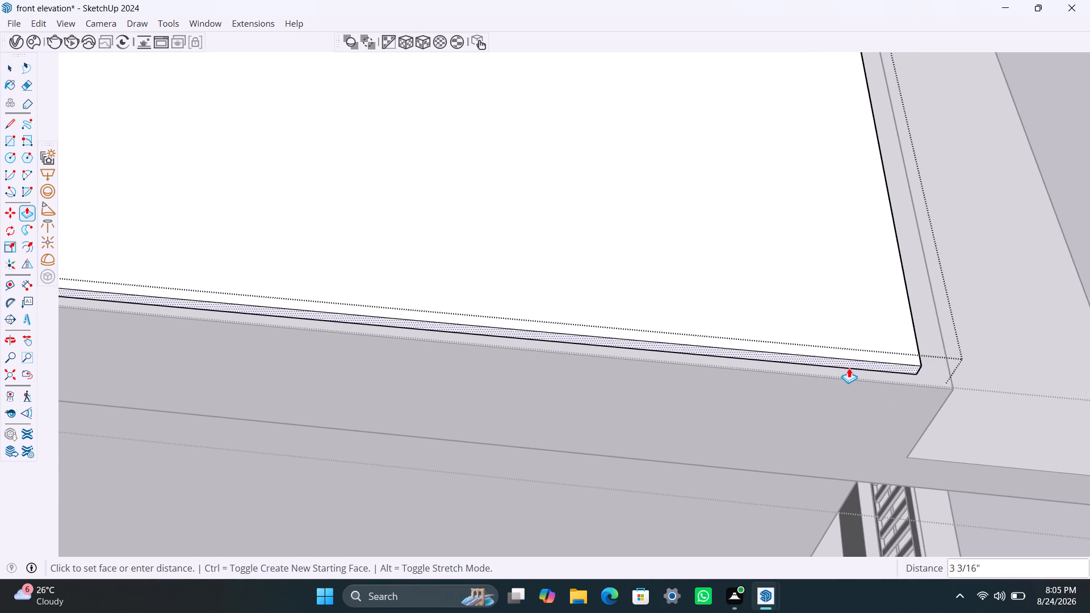
pyautogui.click(845, 383)
pyautogui.scroll(2, 920, 331)
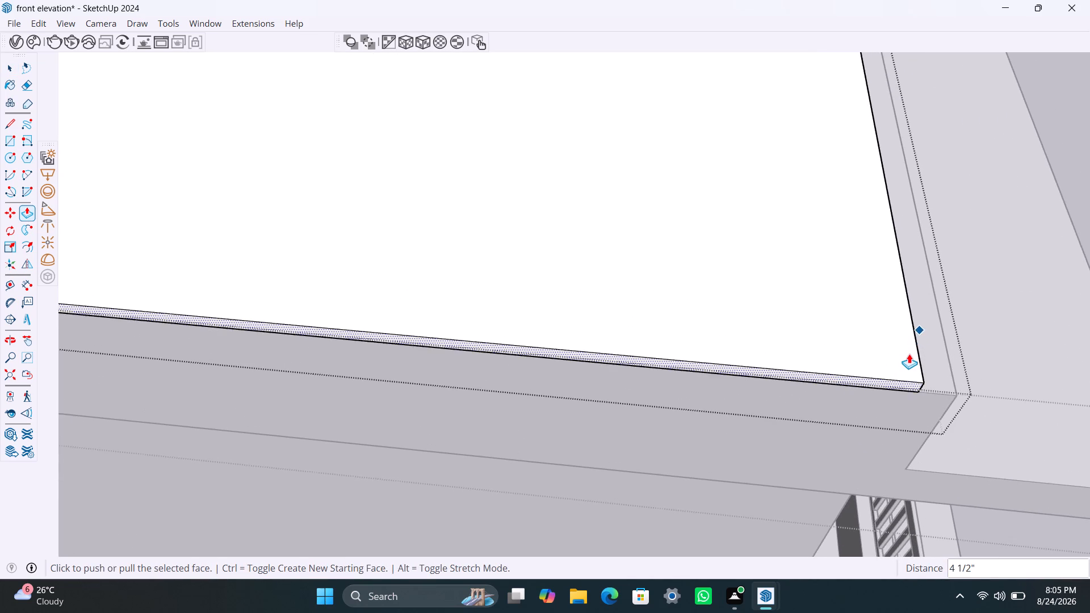
# Push/Pull the cap's rear face outward by 4 1/2" to the parapet's outer edge.
pyautogui.scroll(-15, 909, 354)
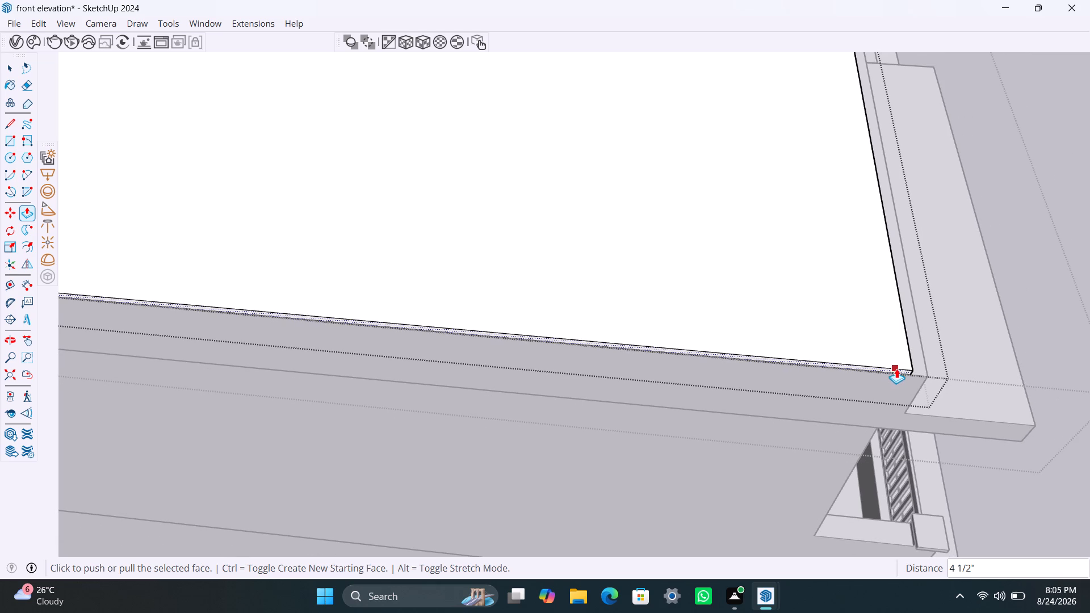
pyautogui.scroll(-4, 861, 362)
pyautogui.scroll(-5, 801, 333)
pyautogui.scroll(-2, 477, 195)
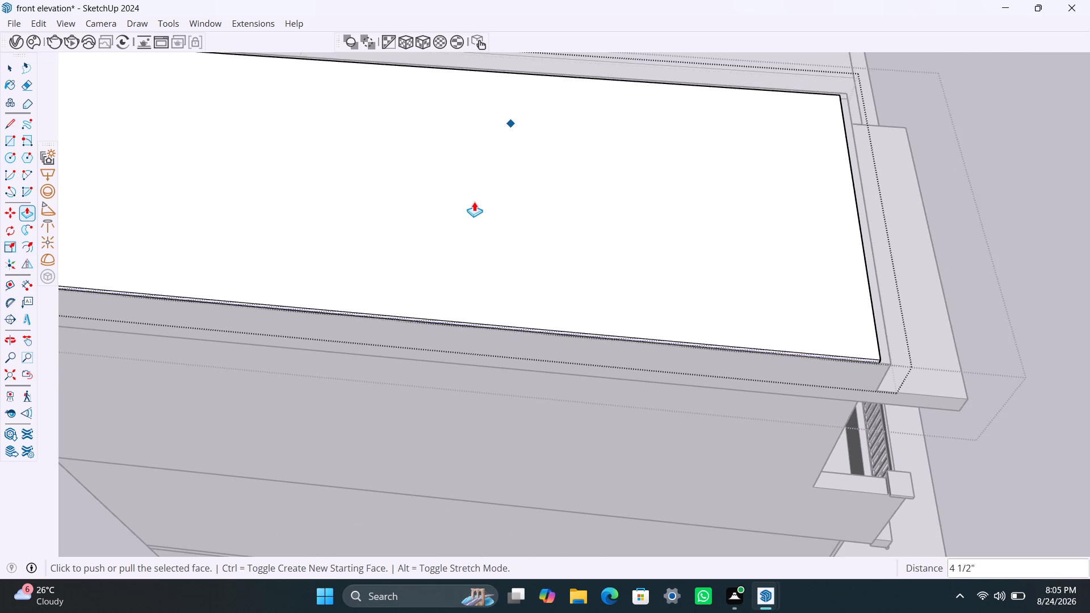
pyautogui.scroll(-10, 474, 201)
pyautogui.moveTo(473, 217); pyautogui.dragTo(829, 117, button='middle')
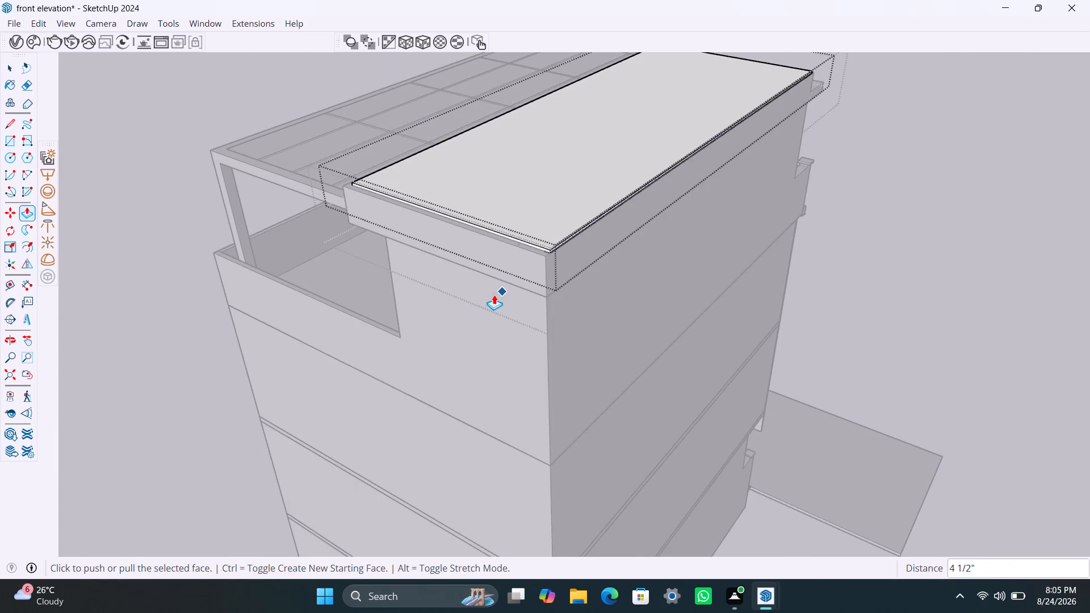
pyautogui.scroll(13, 496, 283)
pyautogui.press('space')
pyautogui.click(555, 233)
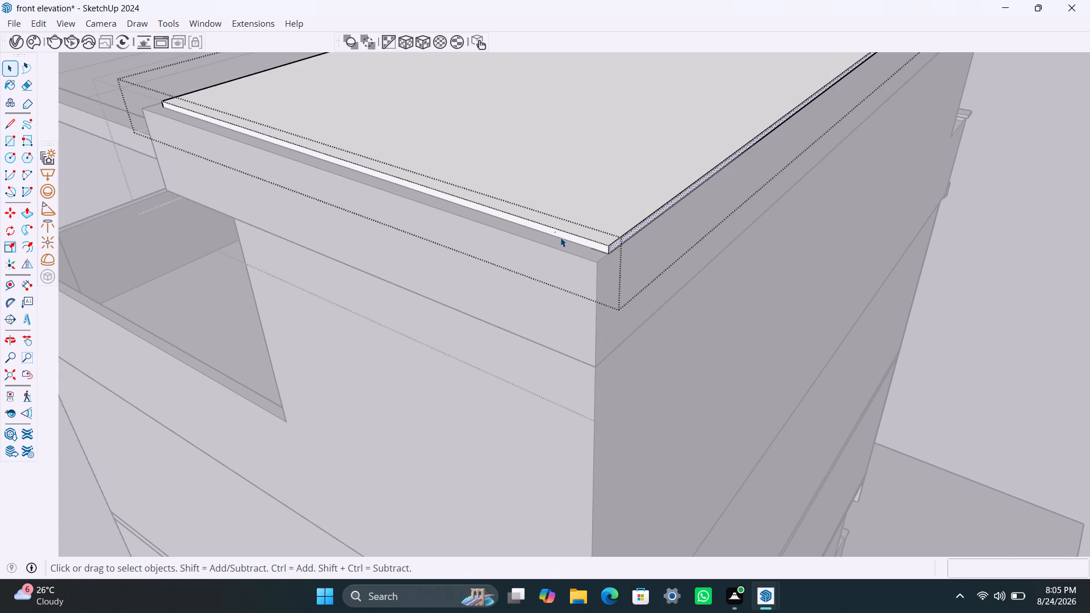
pyautogui.press('p')
pyautogui.click(566, 232)
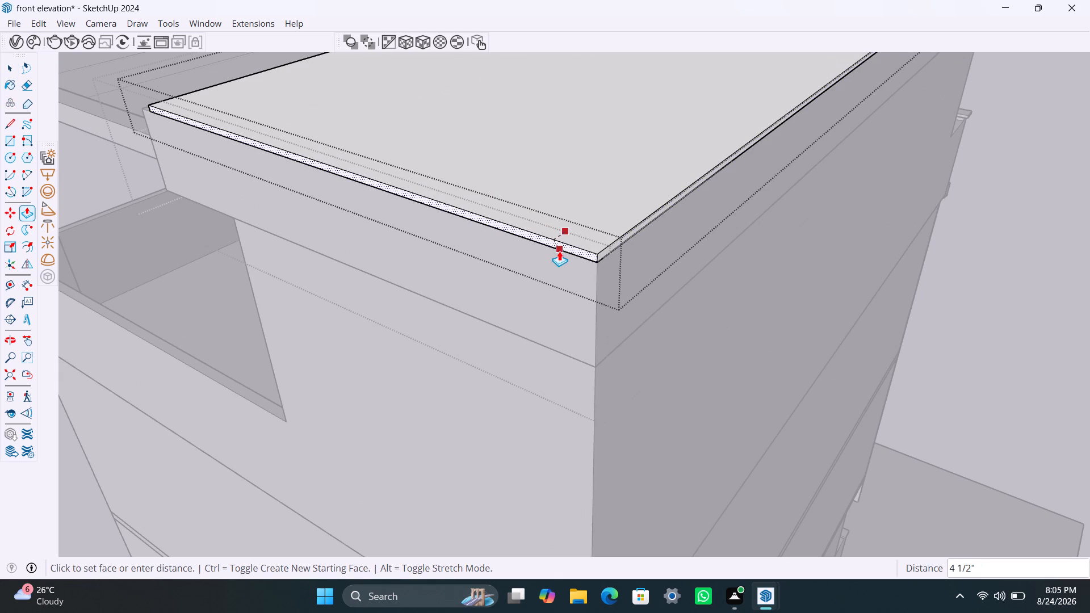
pyautogui.click(559, 251)
# Push/Pull the cap's pergola-side face outward by 4 1/2" to the parapet's outer edge.
pyautogui.scroll(-20, 431, 253)
pyautogui.scroll(-2, 431, 253)
pyautogui.moveTo(325, 207); pyautogui.dragTo(681, 219, button='middle')
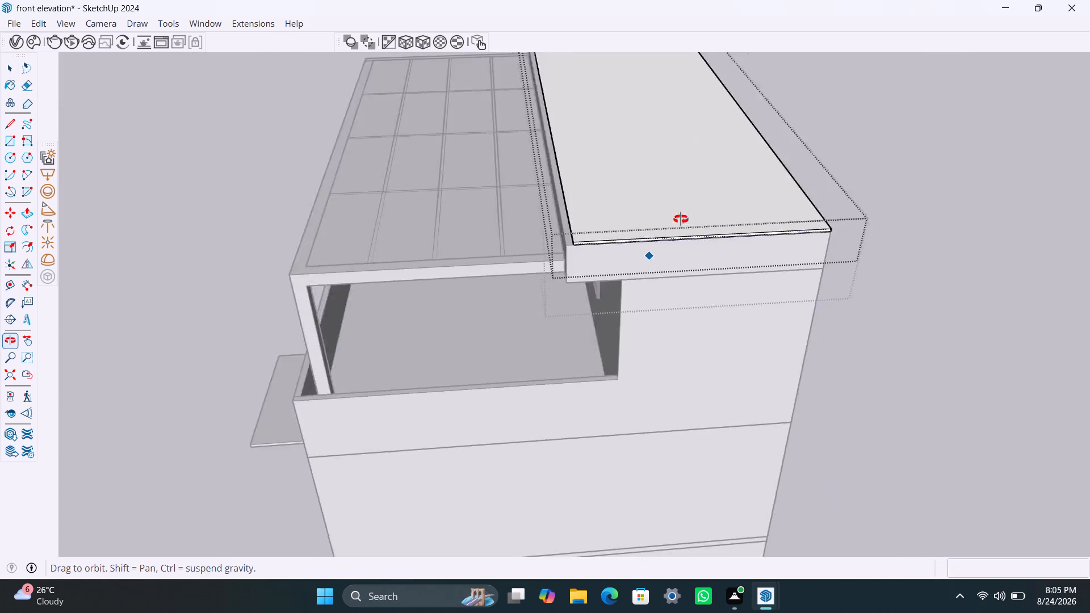
pyautogui.moveTo(681, 219); pyautogui.dragTo(793, 212, button='middle')
pyautogui.scroll(9, 772, 159)
pyautogui.moveTo(787, 137); pyautogui.dragTo(722, 182, button='middle')
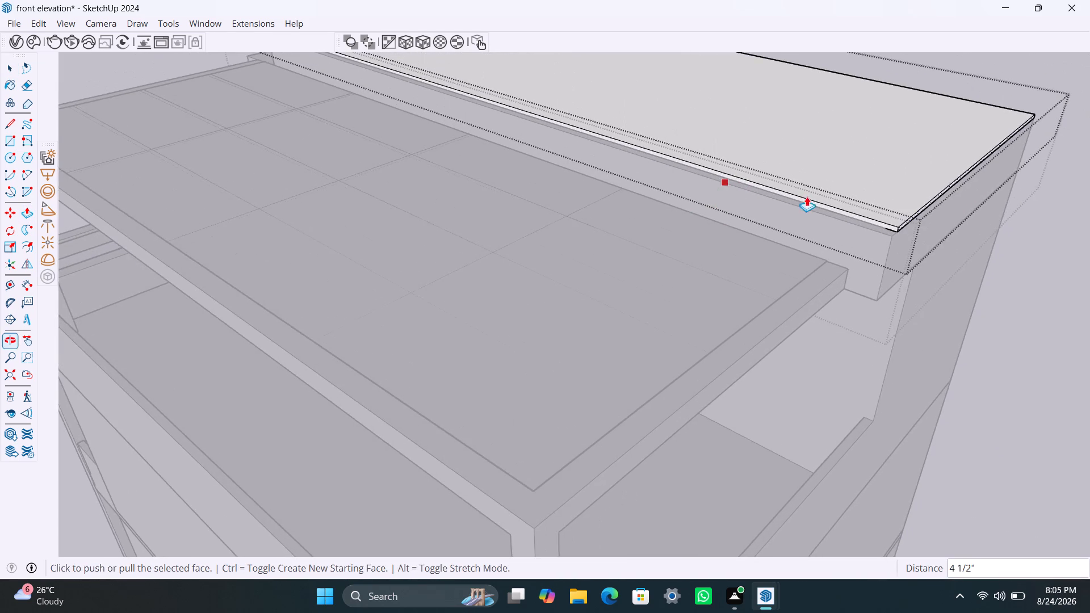
pyautogui.scroll(5, 811, 197)
pyautogui.scroll(5, 892, 221)
pyautogui.press('space')
pyautogui.click(899, 243)
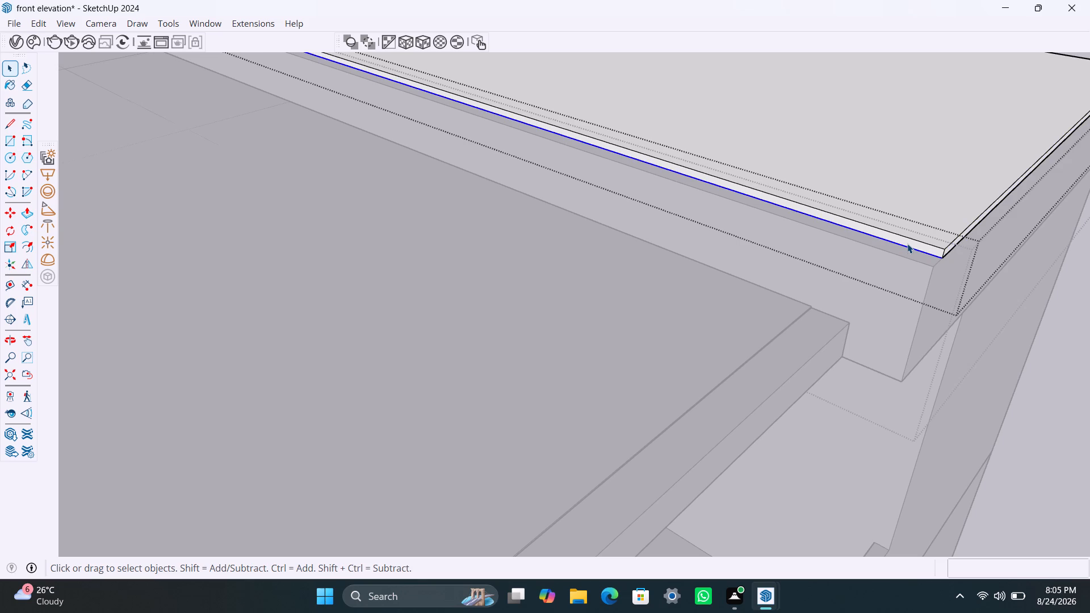
pyautogui.click(907, 243)
pyautogui.press('p')
pyautogui.click(908, 243)
pyautogui.click(906, 267)
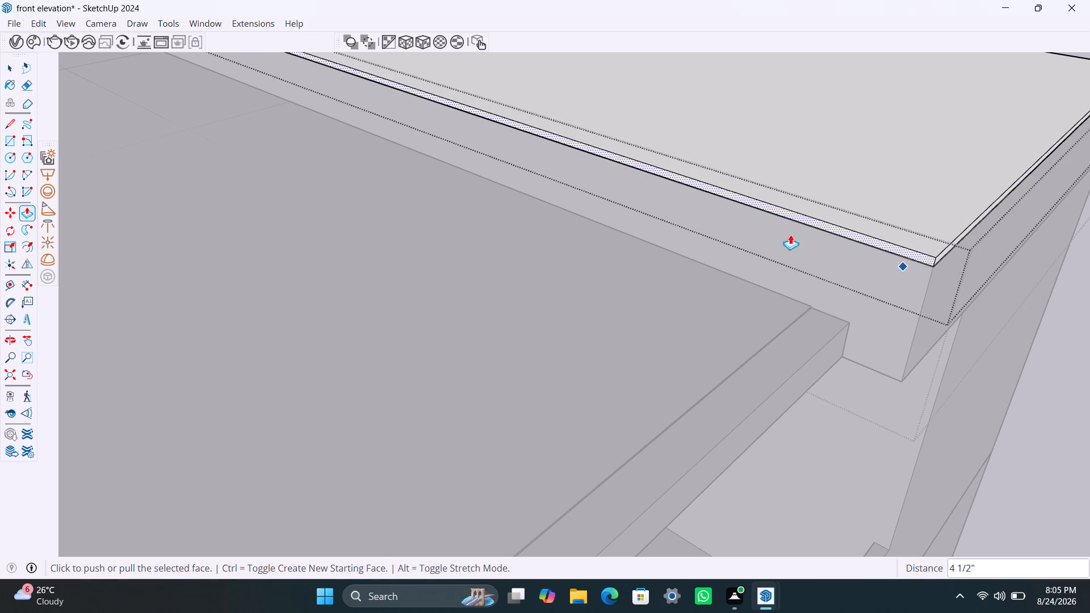
pyautogui.press('space')
# Push/Pull the roof cap's front face outward by 1' 1/2" past the parapet, then leave the open groups.
pyautogui.scroll(-20, 676, 209)
pyautogui.scroll(-9, 676, 209)
pyautogui.moveTo(388, 189); pyautogui.dragTo(642, 189, button='middle')
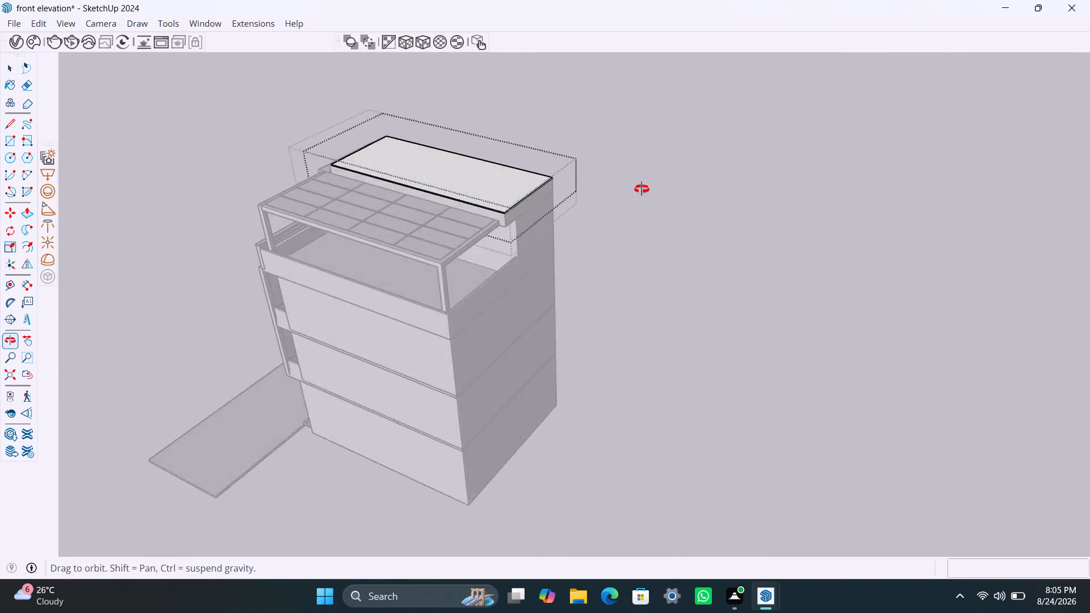
pyautogui.moveTo(642, 189); pyautogui.dragTo(806, 170, button='middle')
pyautogui.scroll(4, 380, 213)
pyautogui.moveTo(439, 233); pyautogui.dragTo(633, 229, button='middle')
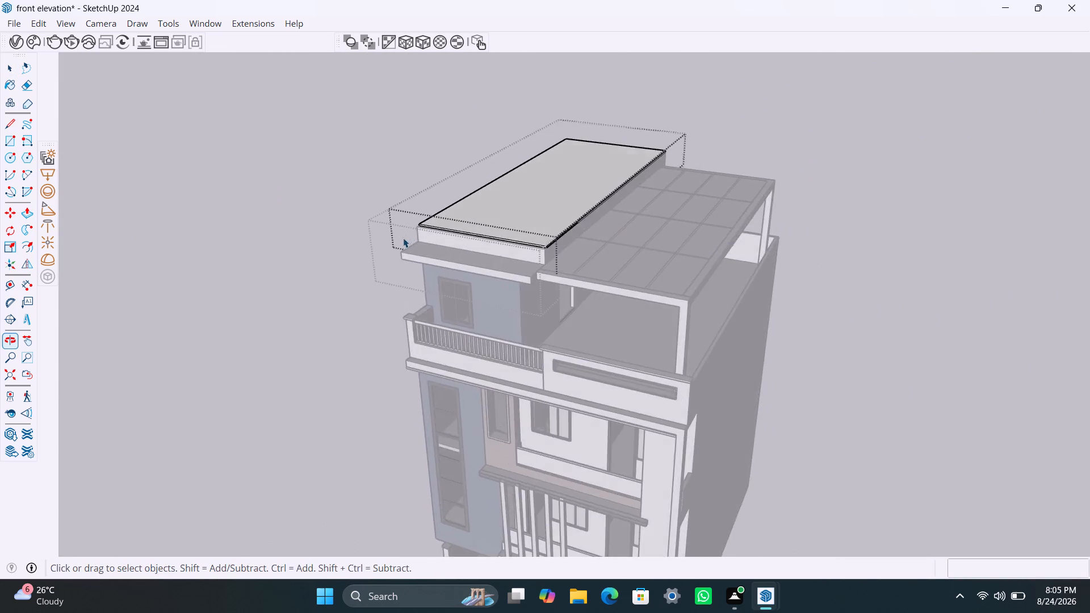
pyautogui.scroll(5, 416, 229)
pyautogui.moveTo(480, 248); pyautogui.dragTo(565, 251, button='middle')
pyautogui.scroll(4, 483, 233)
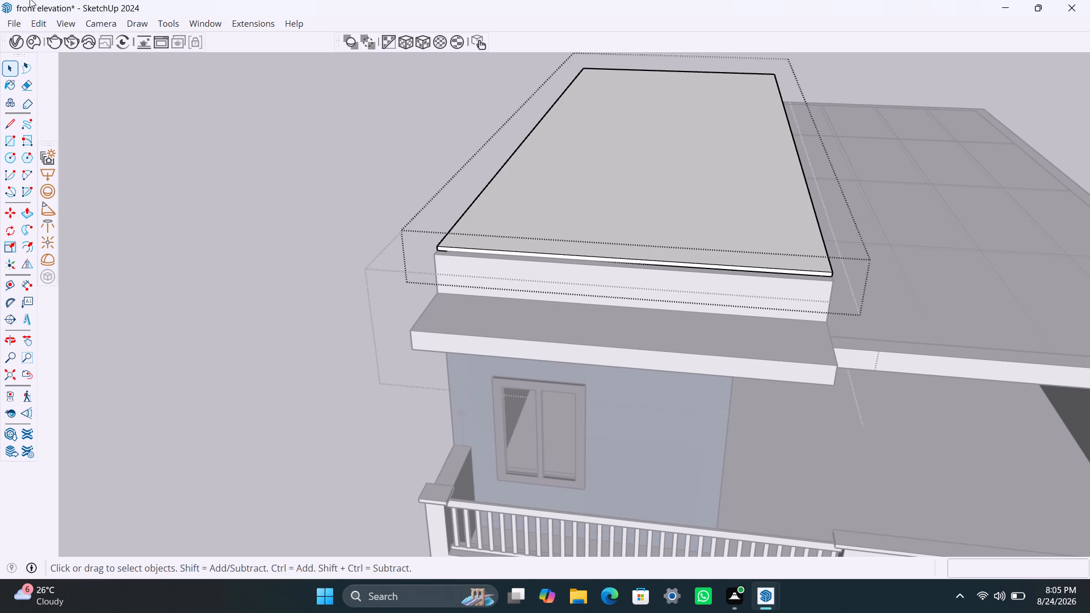
pyautogui.scroll(8, 563, 276)
pyautogui.click(580, 248)
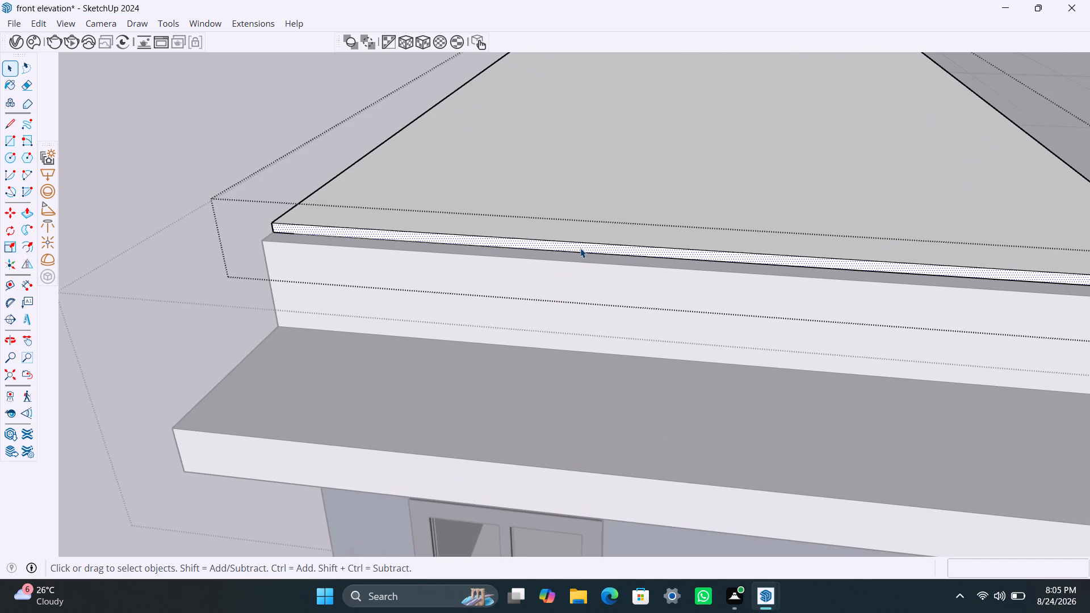
pyautogui.press('p')
pyautogui.click(580, 248)
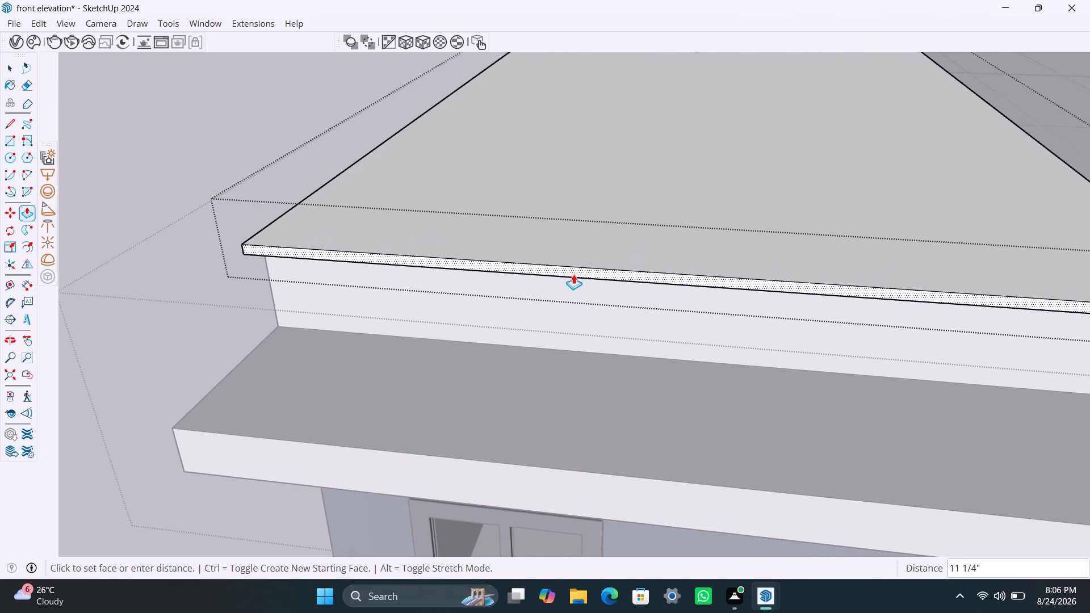
pyautogui.click(573, 278)
pyautogui.press('space')
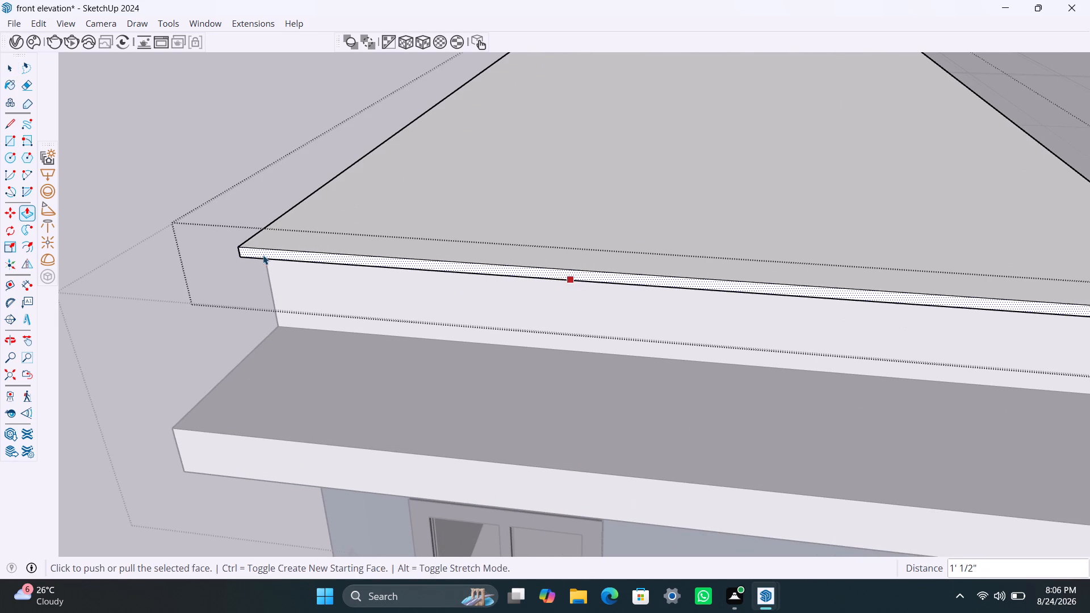
pyautogui.click(208, 232)
pyautogui.scroll(-5, 321, 386)
pyautogui.moveTo(441, 385); pyautogui.dragTo(475, 217, button='middle')
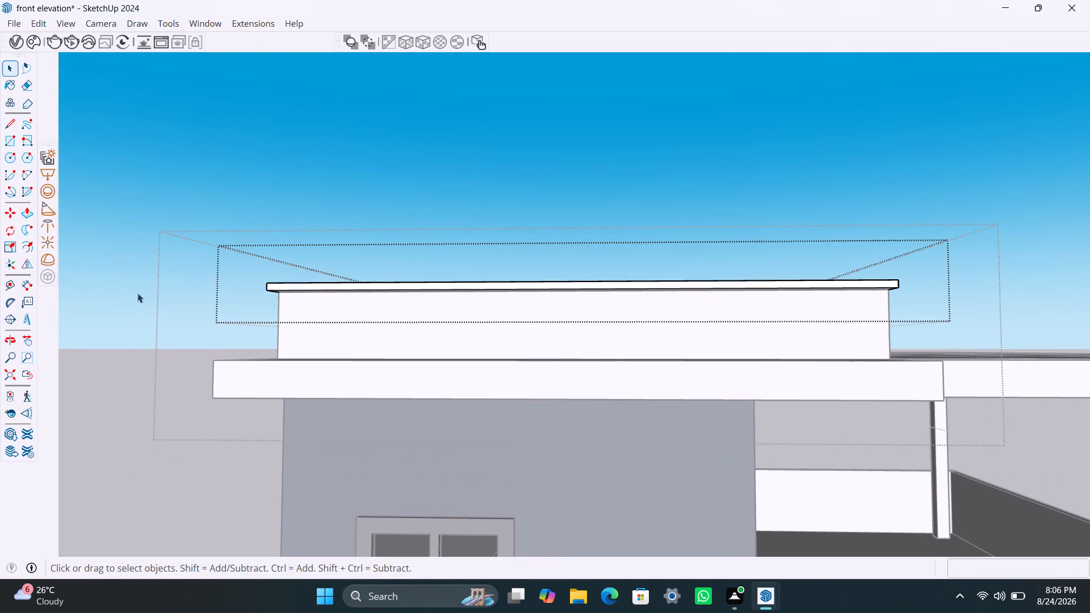
pyautogui.click(138, 293)
pyautogui.scroll(-12, 266, 356)
pyautogui.scroll(-5, 334, 376)
pyautogui.moveTo(441, 441); pyautogui.dragTo(488, 330, button='middle')
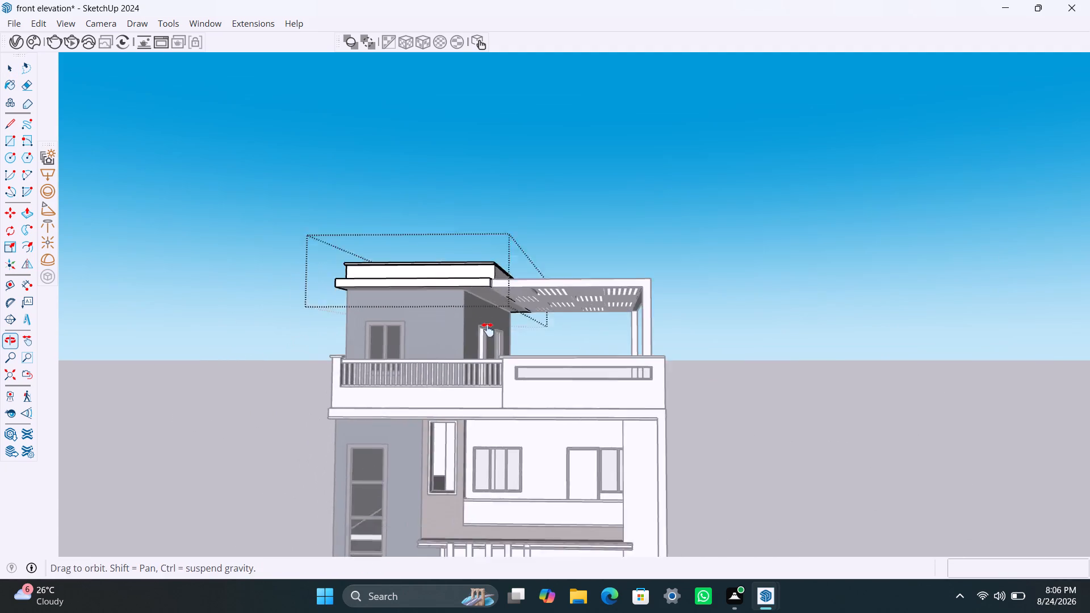
pyautogui.moveTo(488, 330); pyautogui.dragTo(490, 312, button='middle')
pyautogui.tripleClick(816, 309)
# Examine the whole front elevation with the capped roof from ground level.
pyautogui.scroll(-5, 492, 398)
pyautogui.moveTo(471, 423); pyautogui.dragTo(483, 330, button='middle')
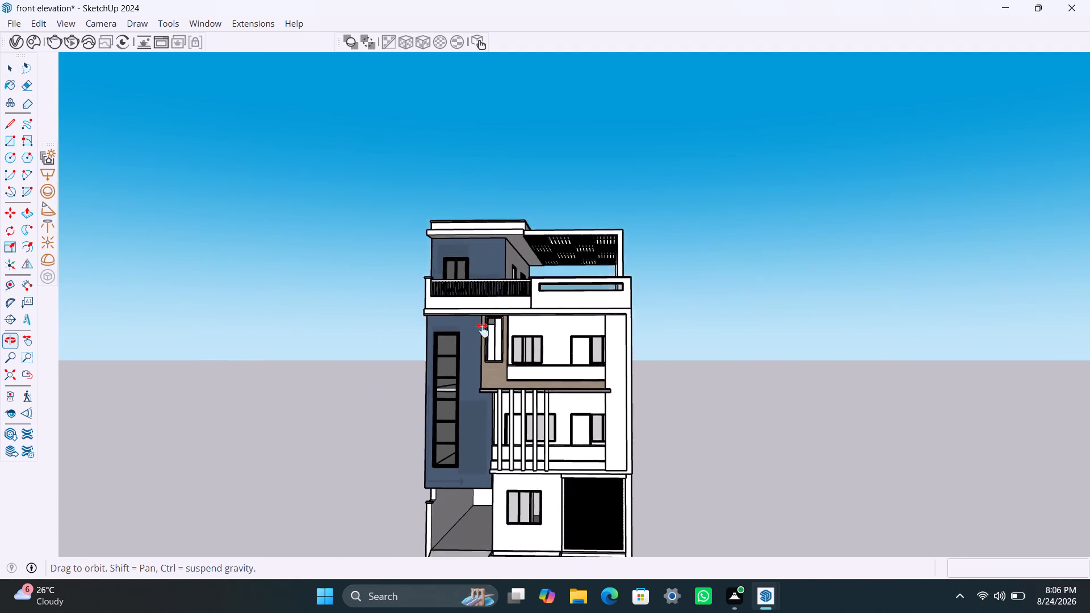
pyautogui.moveTo(483, 330); pyautogui.dragTo(474, 320, button='middle')
pyautogui.moveTo(483, 346); pyautogui.dragTo(513, 341, button='middle')
pyautogui.scroll(1, 480, 322)
pyautogui.moveTo(488, 338); pyautogui.dragTo(507, 342, button='middle')
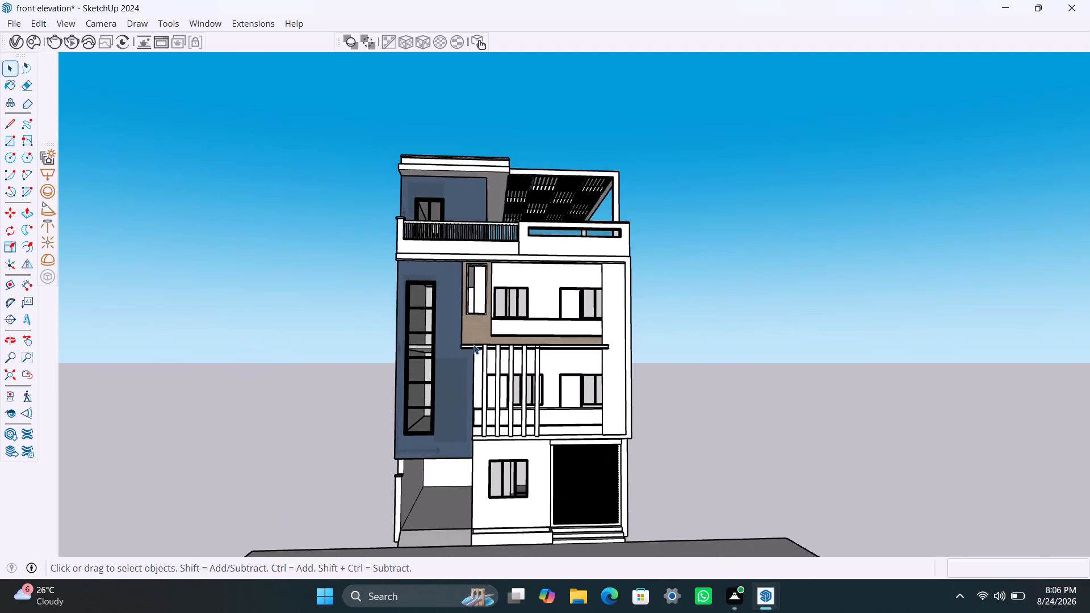
pyautogui.scroll(1, 473, 345)
pyautogui.moveTo(475, 347); pyautogui.dragTo(502, 350, button='middle')
pyautogui.scroll(1, 480, 337)
pyautogui.keyDown('shift'); pyautogui.moveTo(488, 335); pyautogui.dragTo(448, 326, button='middle'); pyautogui.keyUp('shift')
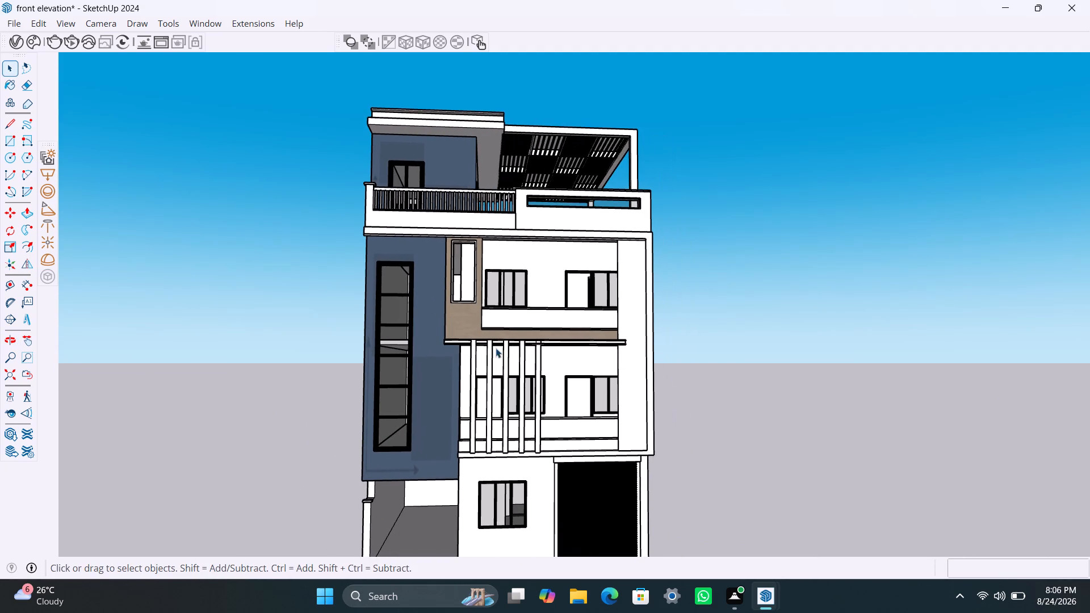
pyautogui.scroll(-2, 492, 358)
pyautogui.moveTo(491, 361); pyautogui.dragTo(509, 362, button='middle')
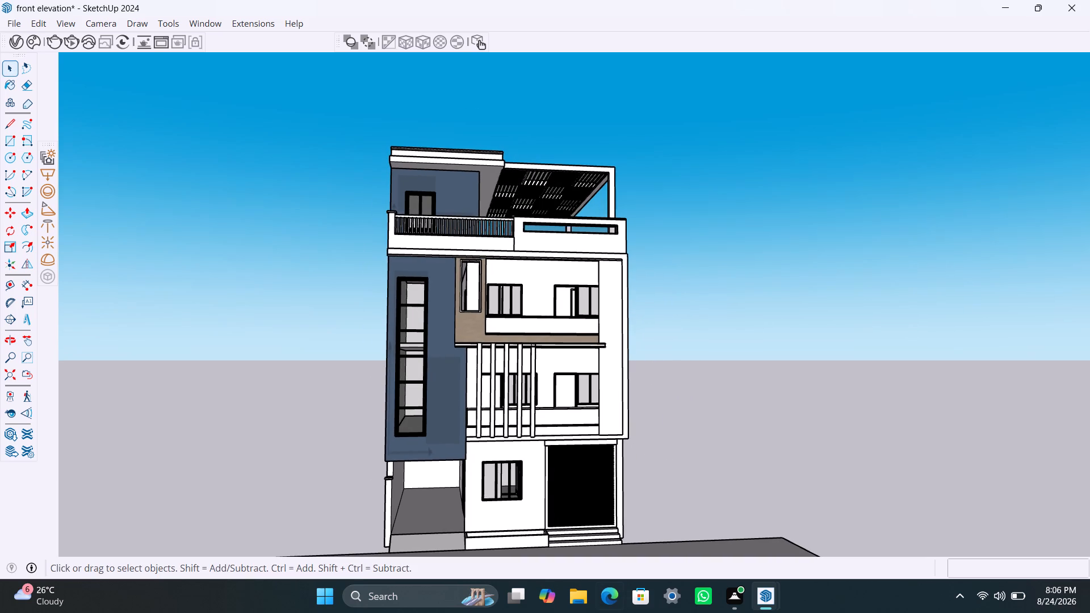
# Bring up the V-Ray Asset Editor window.
pyautogui.click(776, 540)
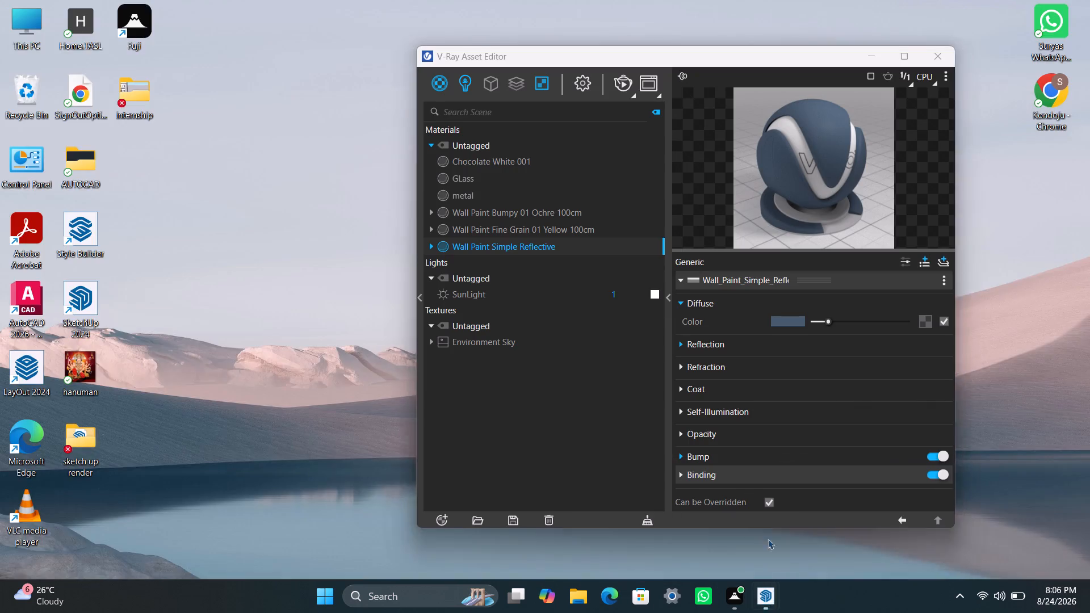
# Examine the top-floor roof, parapet and cap edges from the front and pergola side.
pyautogui.scroll(-2, 400, 333)
pyautogui.moveTo(352, 337); pyautogui.dragTo(216, 335, button='middle')
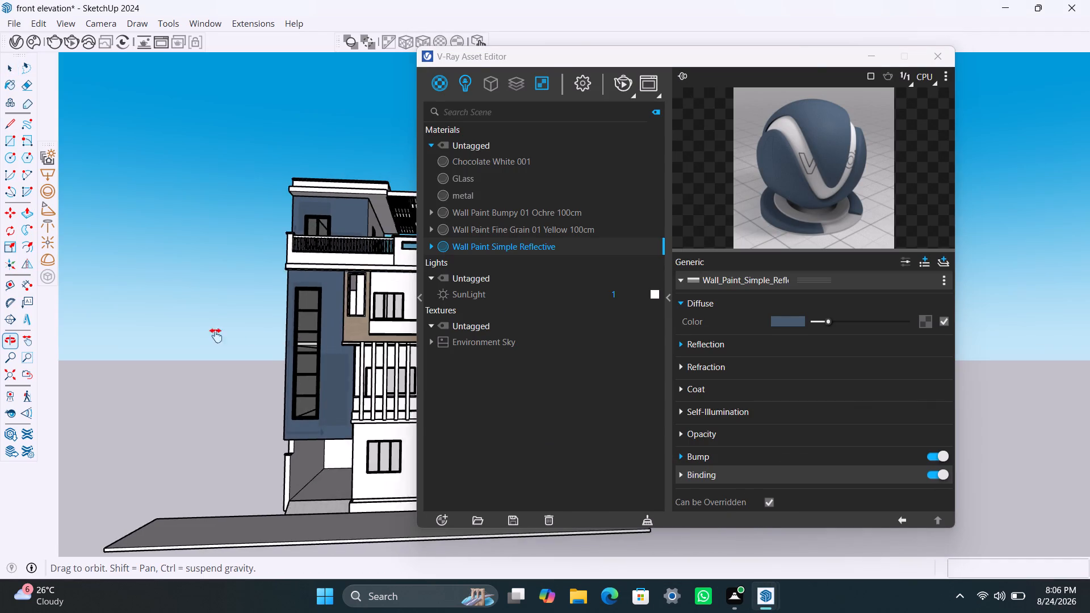
pyautogui.moveTo(216, 335); pyautogui.dragTo(185, 331, button='middle')
pyautogui.scroll(2, 253, 167)
pyautogui.moveTo(262, 185); pyautogui.dragTo(287, 225, button='middle')
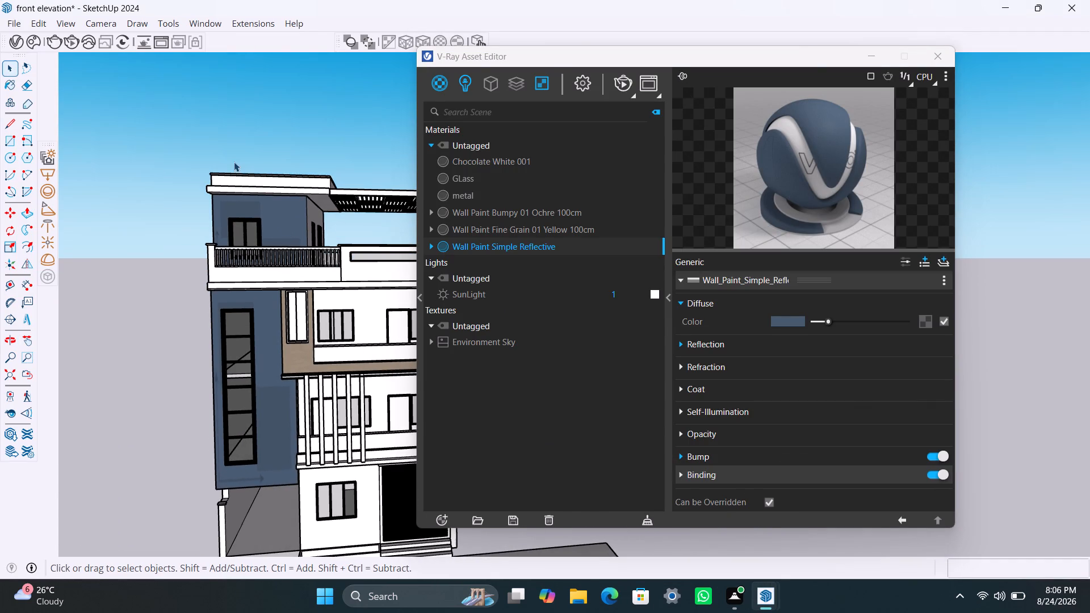
pyautogui.scroll(1, 305, 191)
pyautogui.moveTo(308, 190); pyautogui.dragTo(318, 237, button='middle')
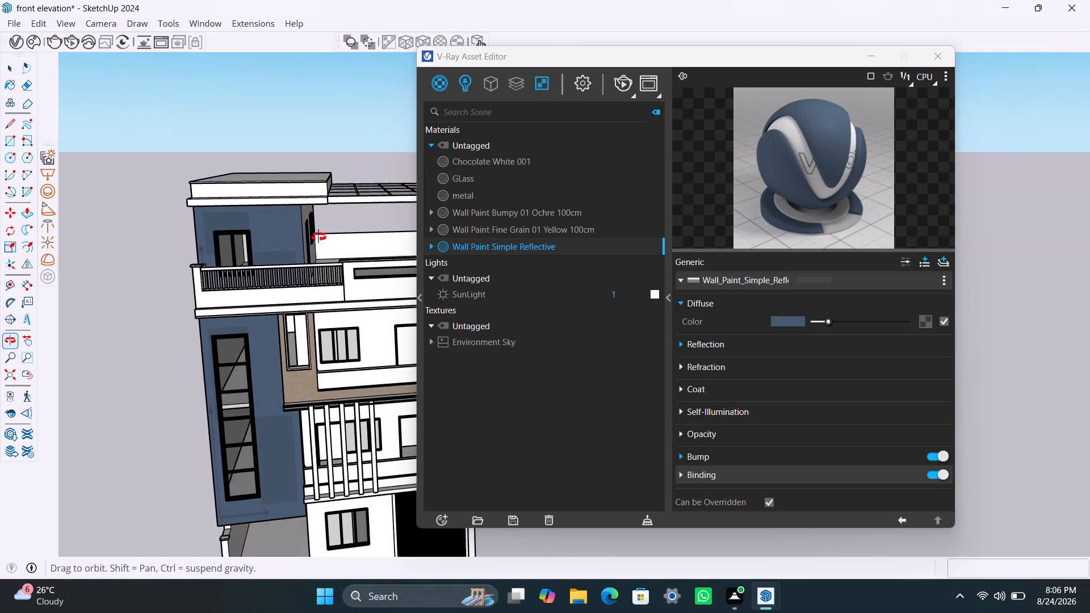
pyautogui.moveTo(318, 237); pyautogui.dragTo(323, 265, button='middle')
pyautogui.scroll(7, 326, 194)
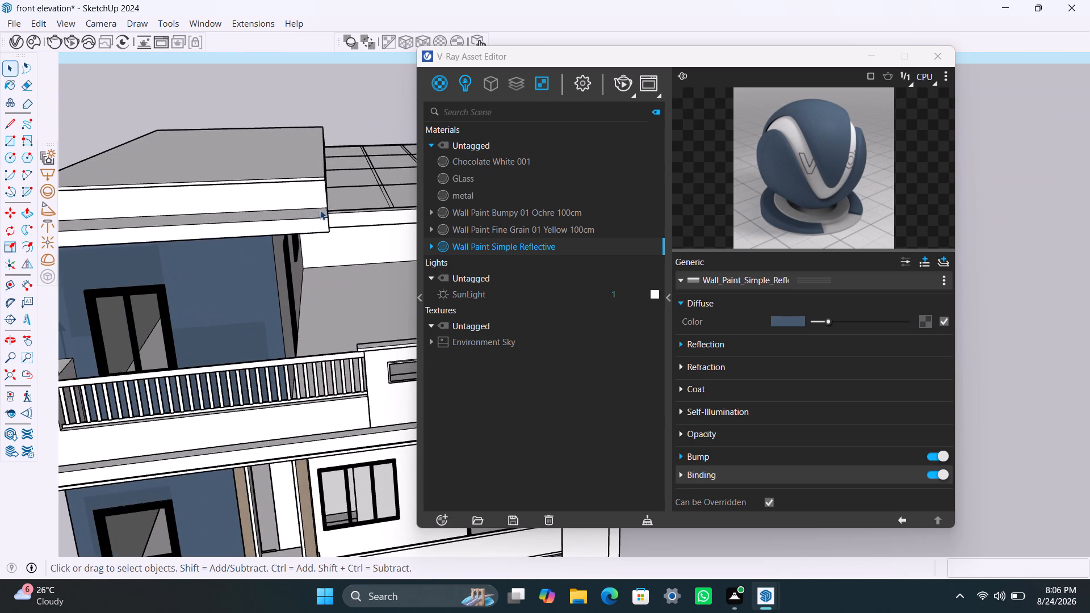
pyautogui.scroll(-1, 264, 200)
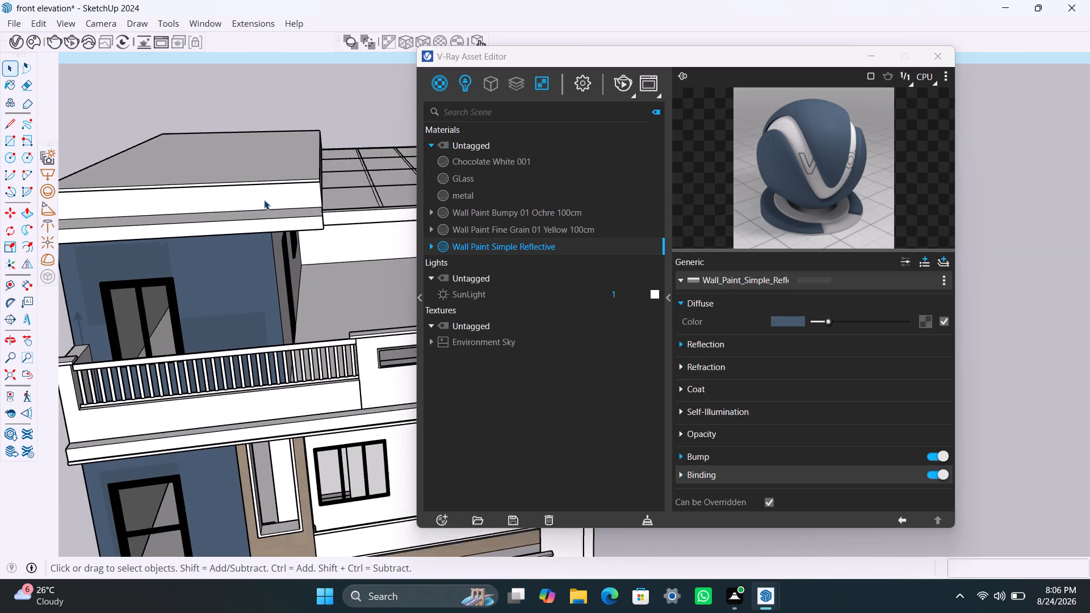
pyautogui.scroll(-1, 264, 200)
pyautogui.moveTo(265, 200); pyautogui.dragTo(270, 182, button='middle')
pyautogui.moveTo(284, 214); pyautogui.dragTo(286, 190, button='middle')
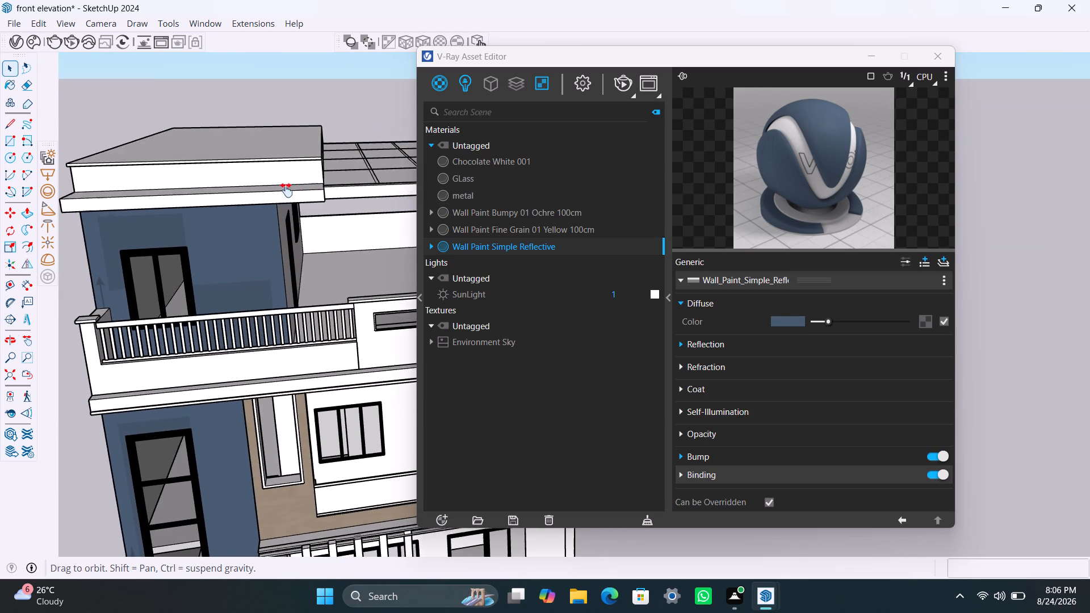
pyautogui.moveTo(286, 190); pyautogui.dragTo(333, 156, button='middle')
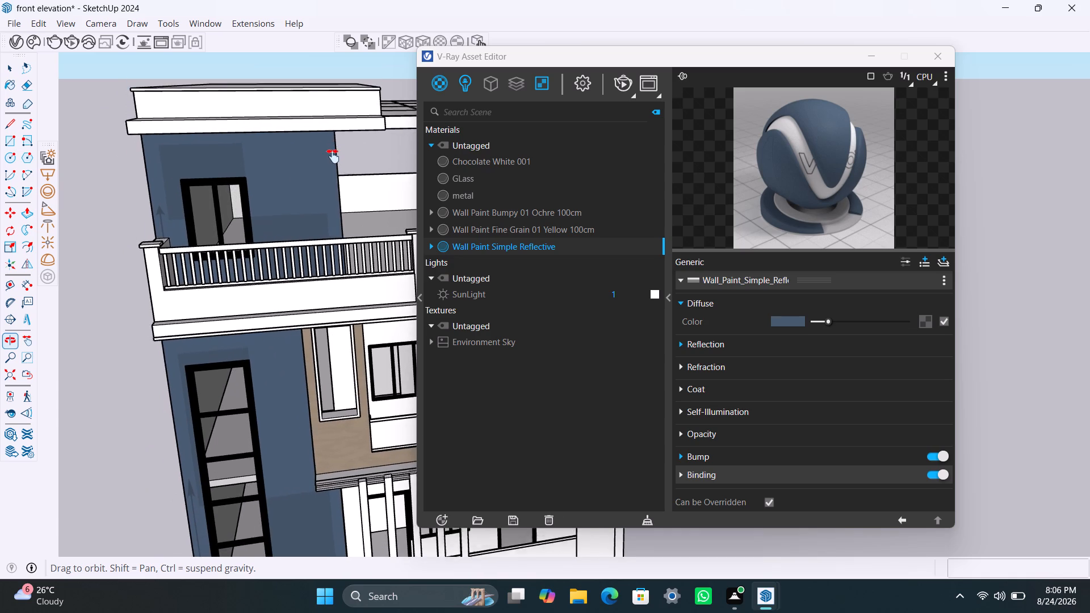
pyautogui.moveTo(333, 156); pyautogui.dragTo(322, 205, button='middle')
pyautogui.scroll(4, 338, 182)
pyautogui.moveTo(350, 174); pyautogui.dragTo(222, 187, button='middle')
pyautogui.moveTo(288, 179); pyautogui.dragTo(320, 179, button='middle')
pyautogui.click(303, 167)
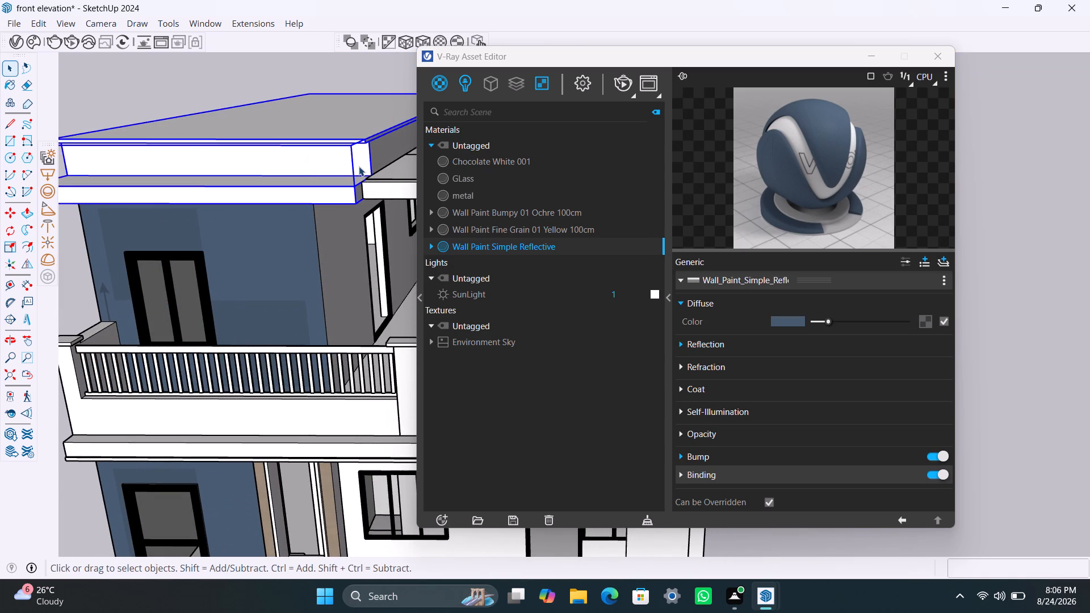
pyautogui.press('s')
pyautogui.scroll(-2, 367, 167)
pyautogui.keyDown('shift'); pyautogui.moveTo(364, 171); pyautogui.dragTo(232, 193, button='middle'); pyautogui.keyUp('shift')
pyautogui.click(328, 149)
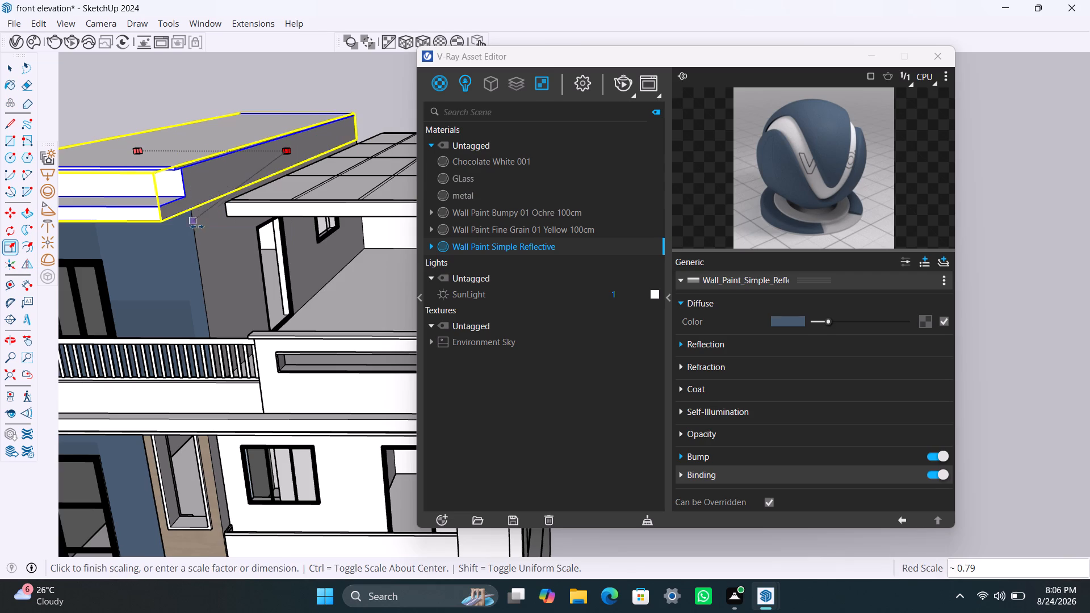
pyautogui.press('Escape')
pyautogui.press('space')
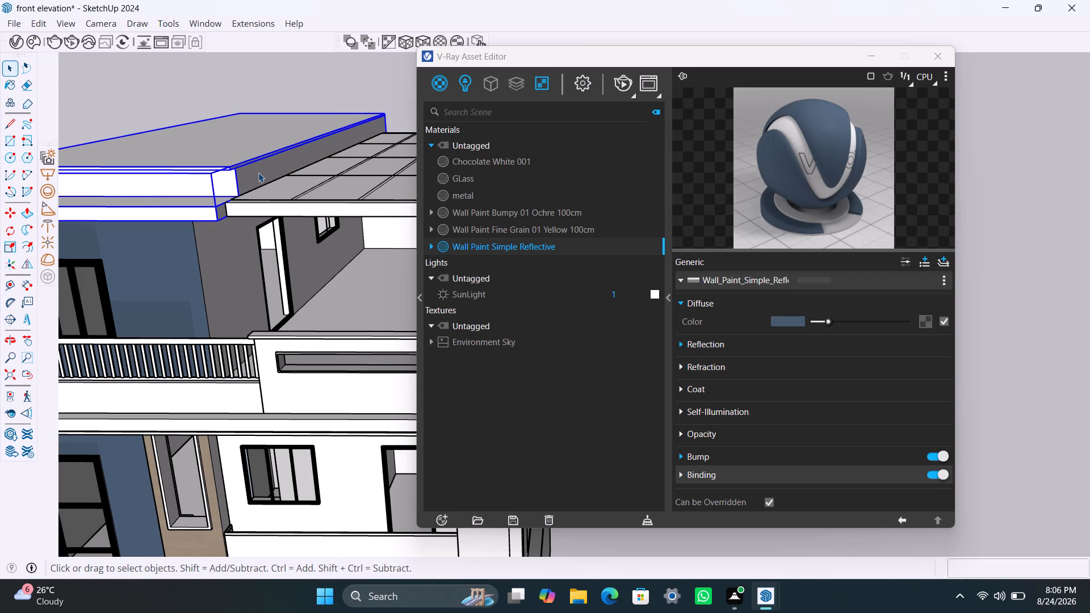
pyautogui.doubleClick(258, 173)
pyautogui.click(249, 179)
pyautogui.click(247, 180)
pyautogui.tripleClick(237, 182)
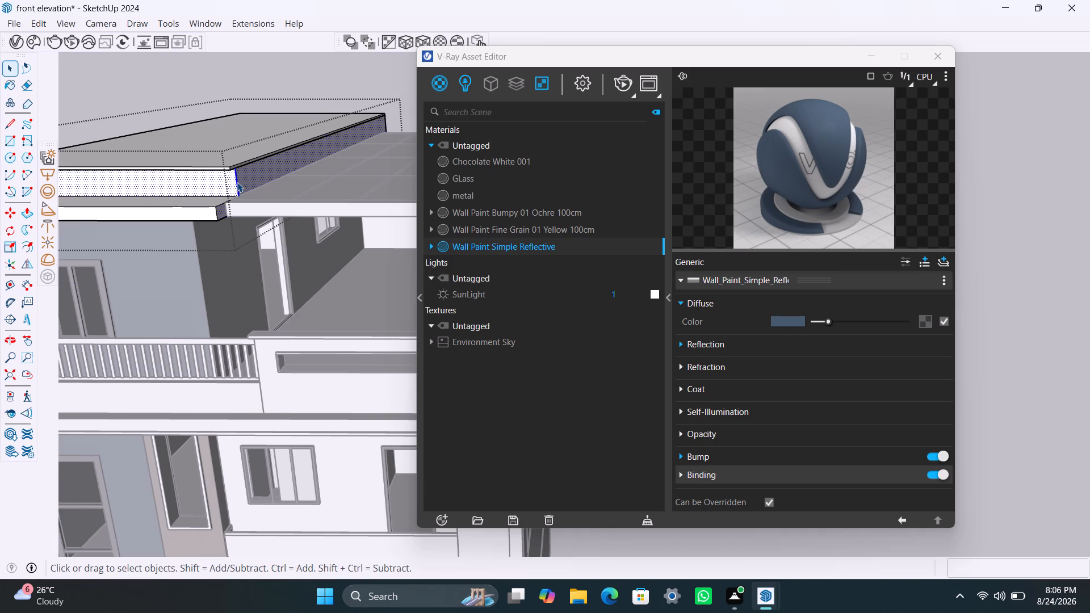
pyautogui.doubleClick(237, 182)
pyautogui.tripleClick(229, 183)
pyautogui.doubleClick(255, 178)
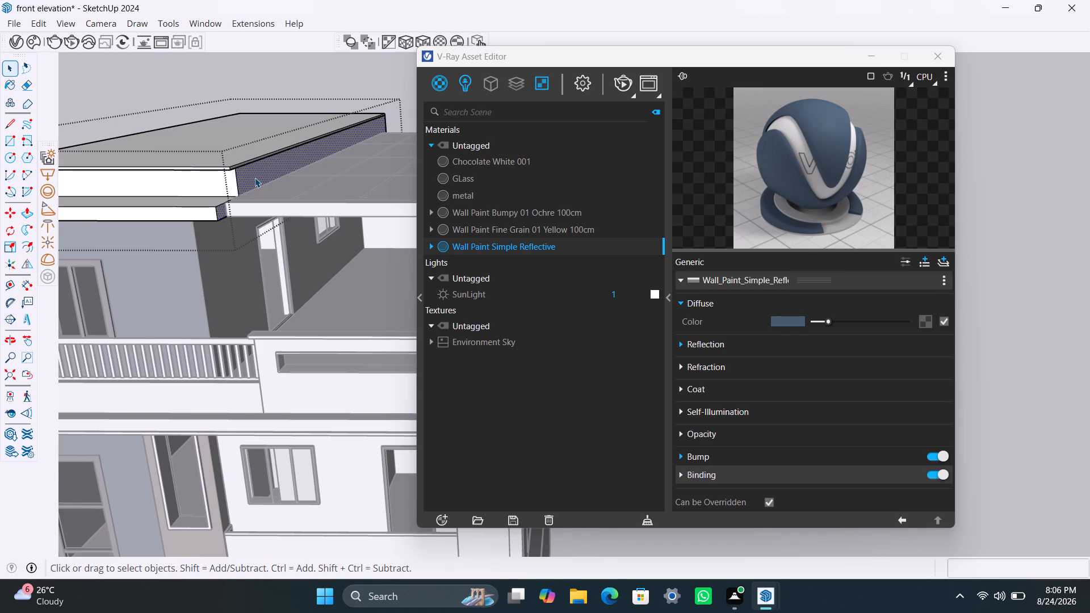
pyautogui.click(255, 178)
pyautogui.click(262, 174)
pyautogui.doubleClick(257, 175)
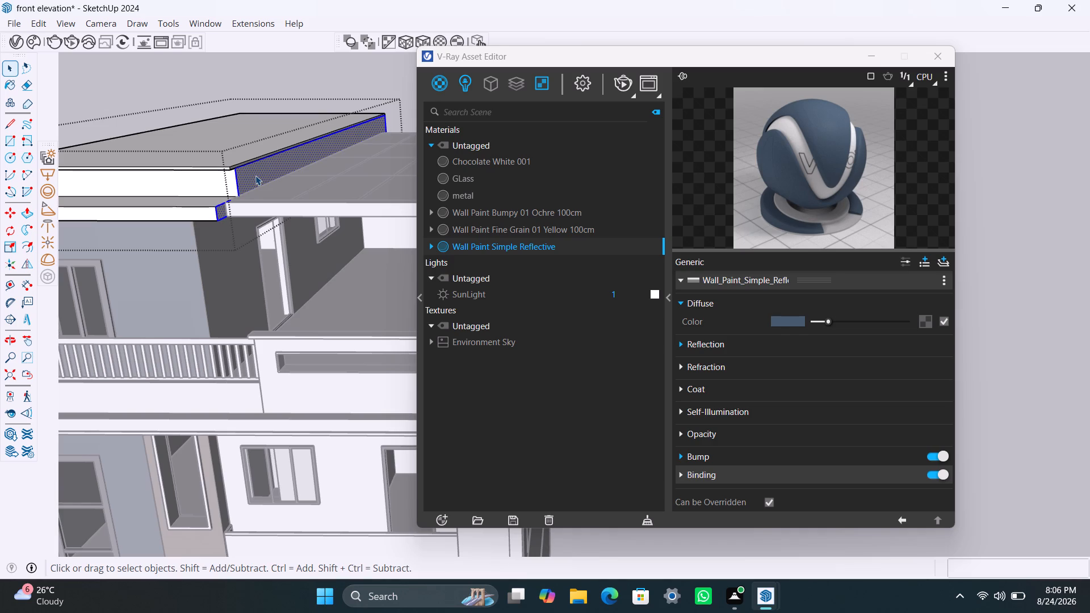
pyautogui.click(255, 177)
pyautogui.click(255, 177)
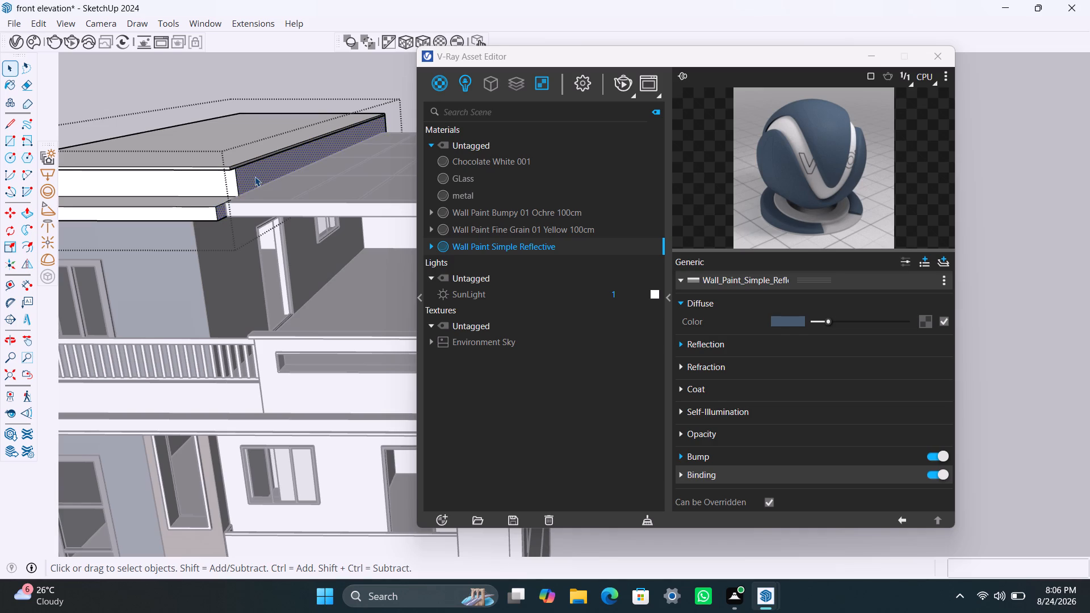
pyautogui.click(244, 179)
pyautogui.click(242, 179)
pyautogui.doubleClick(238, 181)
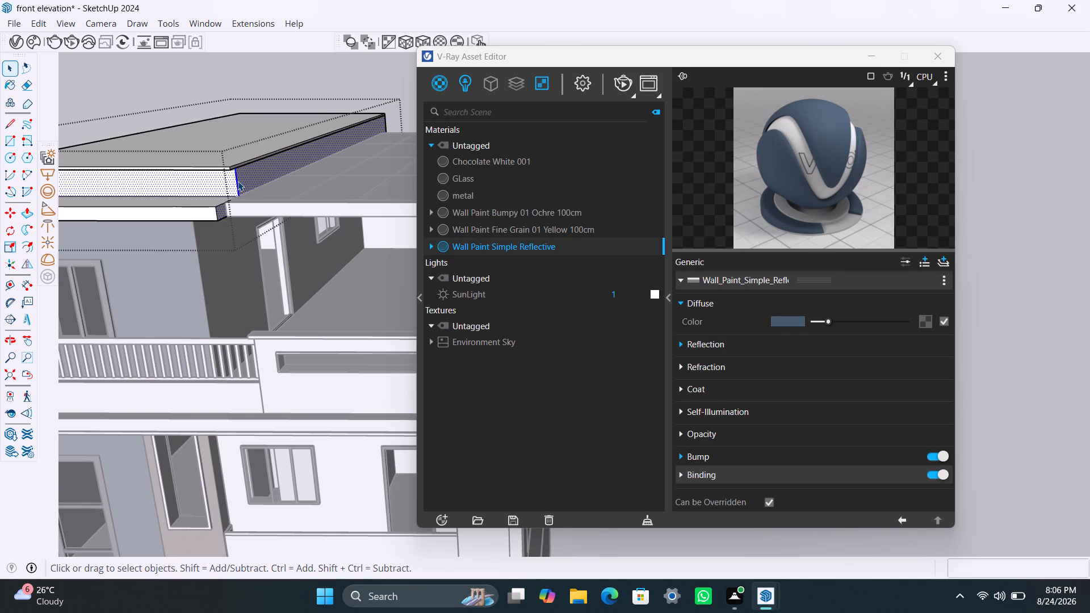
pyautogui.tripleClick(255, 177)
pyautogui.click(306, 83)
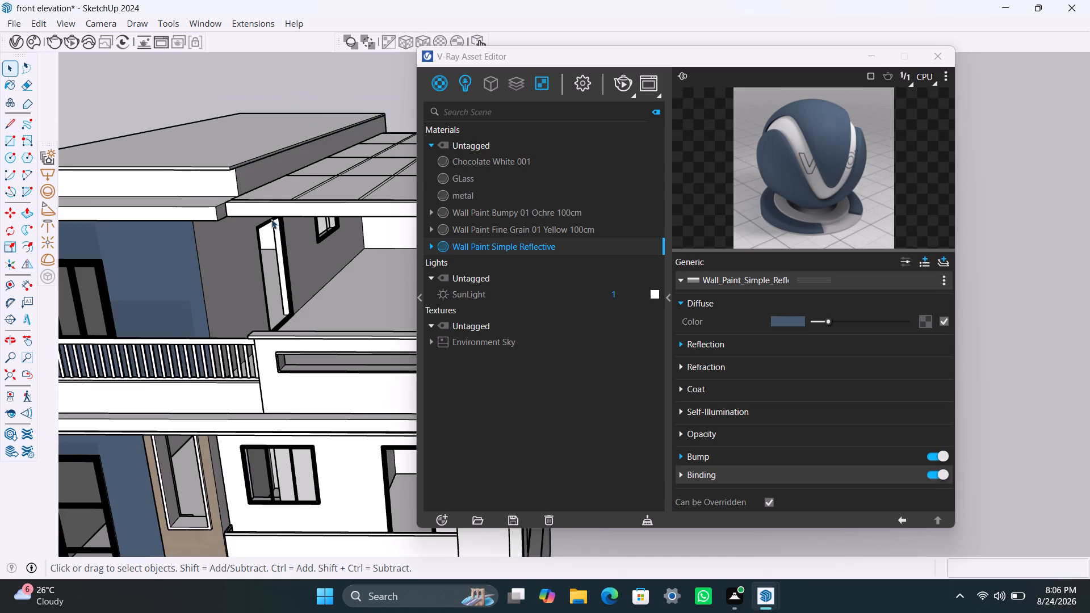
# Open the top roof group and hide the cap group covering the parapet.
pyautogui.scroll(-12, 265, 236)
pyautogui.moveTo(230, 279); pyautogui.dragTo(354, 201, button='middle')
pyautogui.scroll(2, 244, 238)
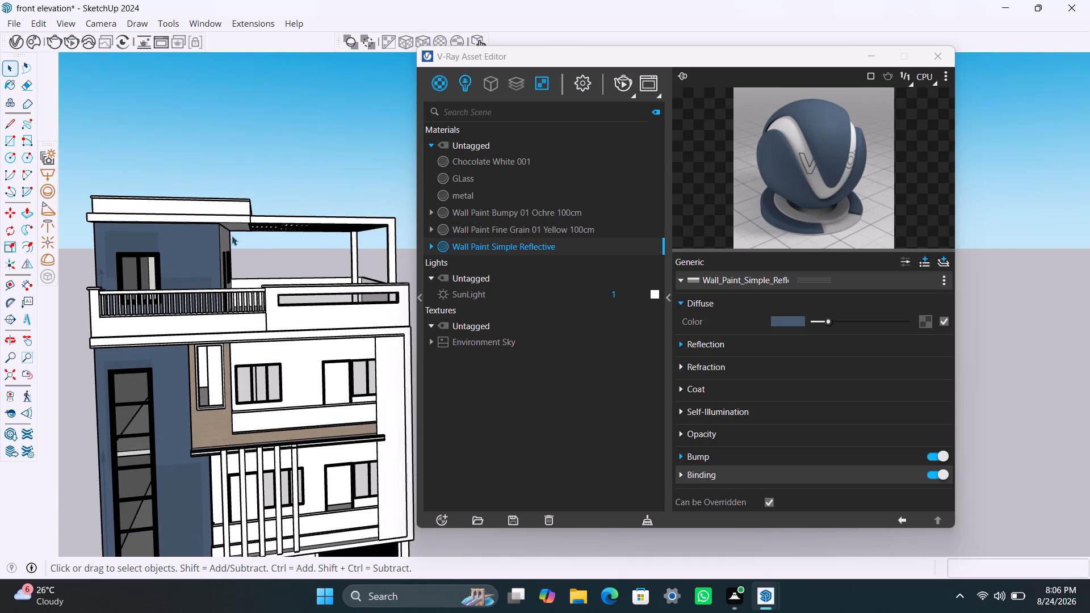
pyautogui.moveTo(257, 211); pyautogui.dragTo(257, 233, button='middle')
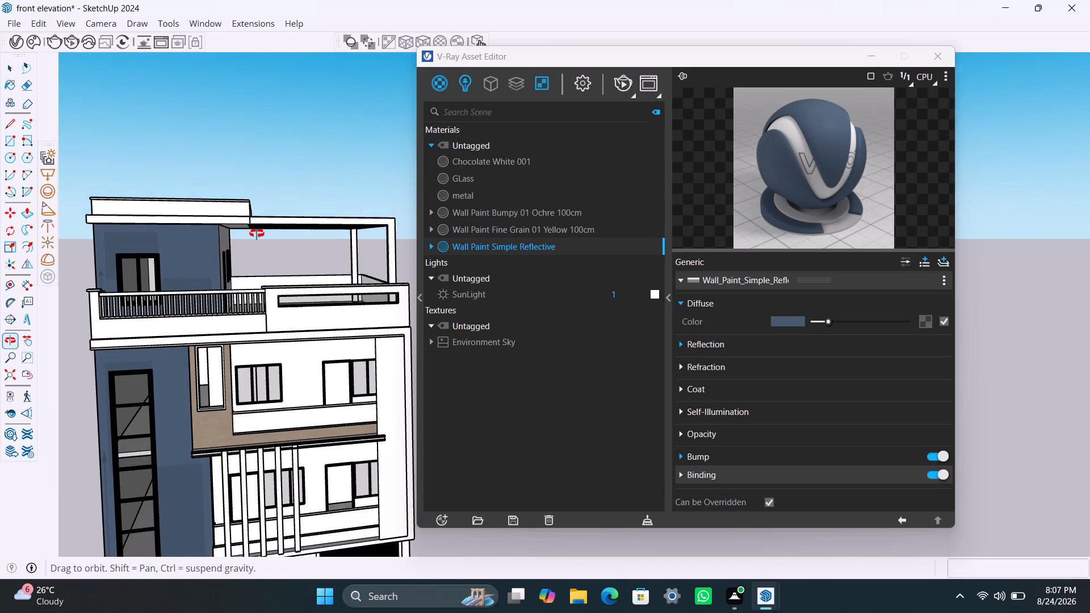
pyautogui.moveTo(257, 233); pyautogui.dragTo(264, 300, button='middle')
pyautogui.scroll(3, 202, 230)
pyautogui.scroll(-5, 230, 217)
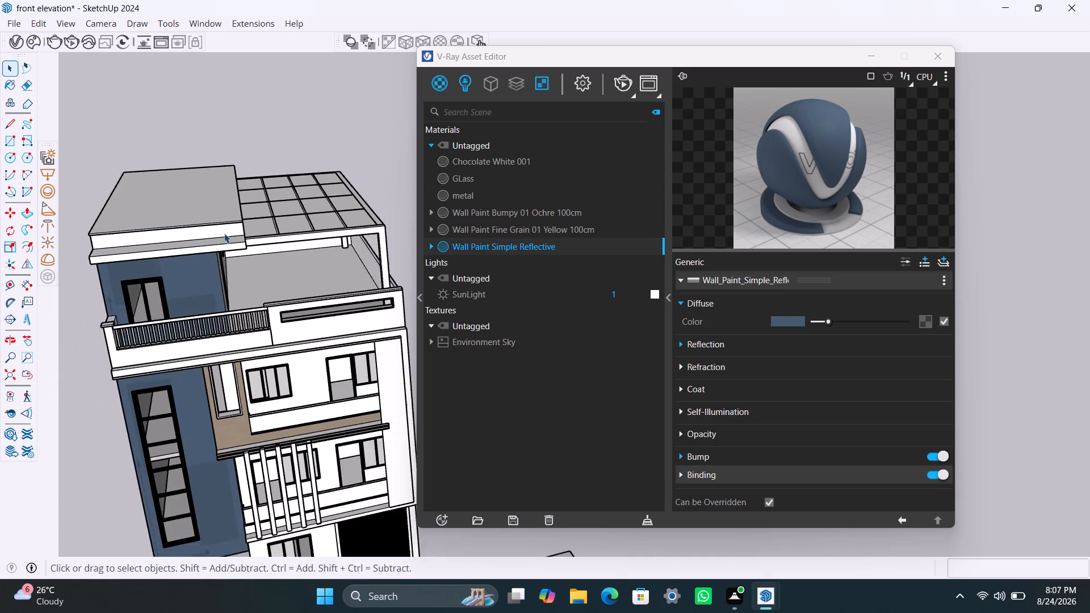
pyautogui.moveTo(224, 233); pyautogui.dragTo(221, 279, button='middle')
pyautogui.click(193, 198)
pyautogui.doubleClick(192, 200)
pyautogui.click(192, 207)
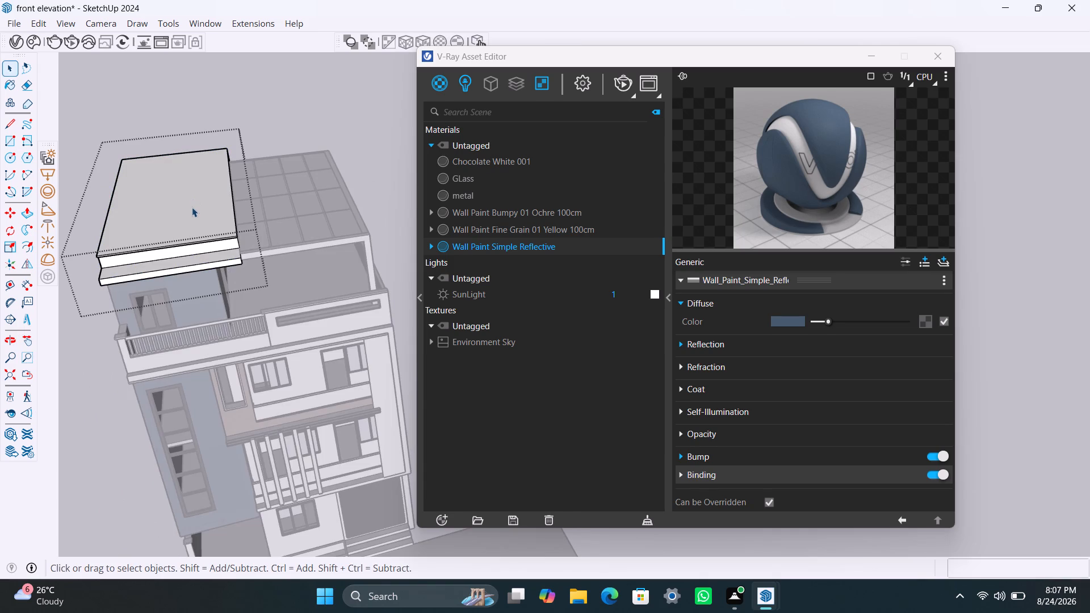
pyautogui.rightClick(192, 224)
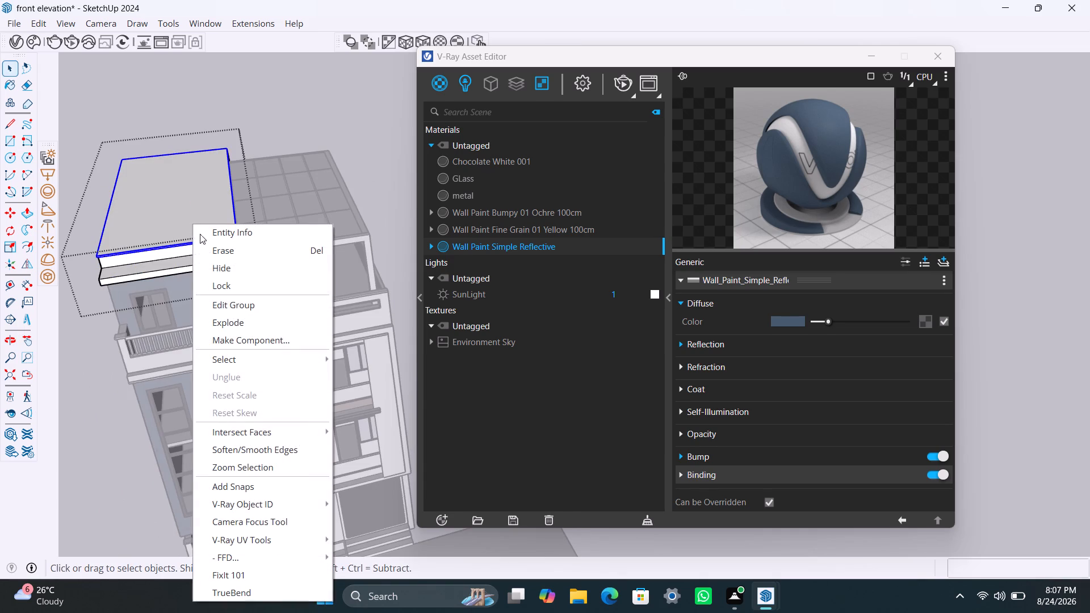
pyautogui.click(240, 272)
pyautogui.press('space')
pyautogui.click(269, 125)
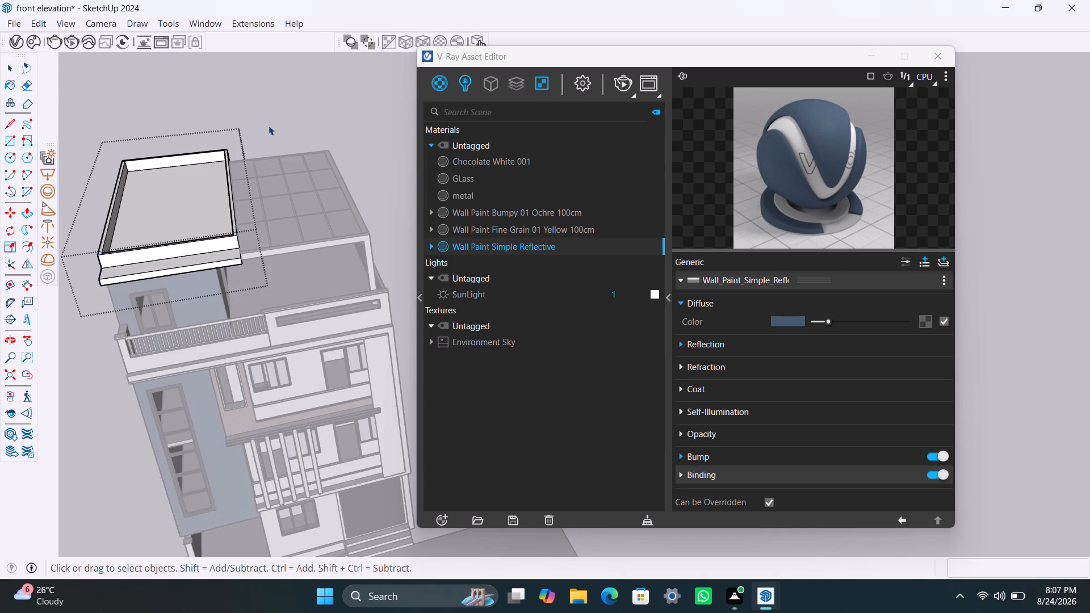
# Delete the short diagonal edge at the front corner of the top-floor roof parapet, inside the roof group.
pyautogui.scroll(3, 204, 198)
pyautogui.moveTo(216, 217); pyautogui.dragTo(252, 289, button='middle')
pyautogui.scroll(4, 223, 343)
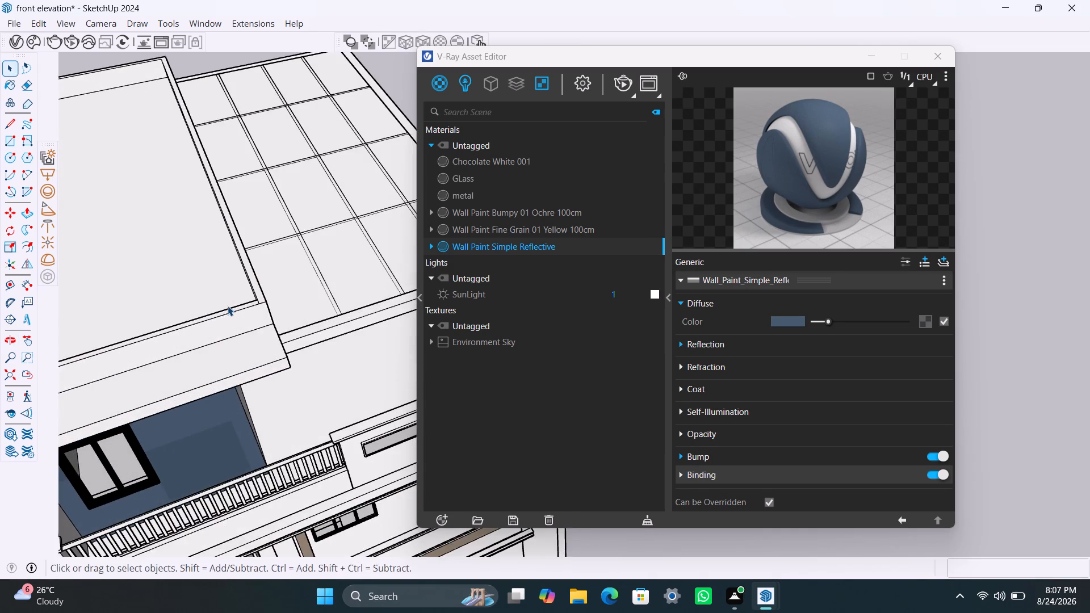
pyautogui.moveTo(228, 306); pyautogui.dragTo(197, 352, button='middle')
pyautogui.scroll(3, 224, 313)
pyautogui.keyDown('shift'); pyautogui.moveTo(225, 305); pyautogui.dragTo(258, 275, button='middle'); pyautogui.keyUp('shift')
pyautogui.scroll(3, 271, 289)
pyautogui.click(303, 292)
pyautogui.doubleClick(304, 292)
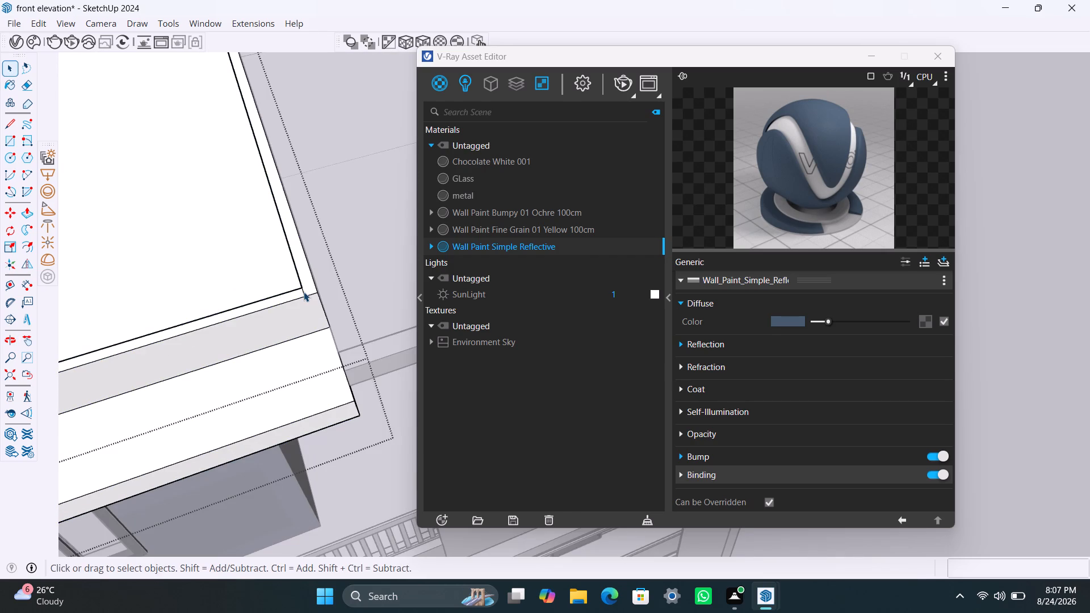
pyautogui.click(304, 292)
pyautogui.press('Delete')
pyautogui.click(274, 313)
pyautogui.scroll(-9, 278, 312)
pyautogui.scroll(-5, 226, 286)
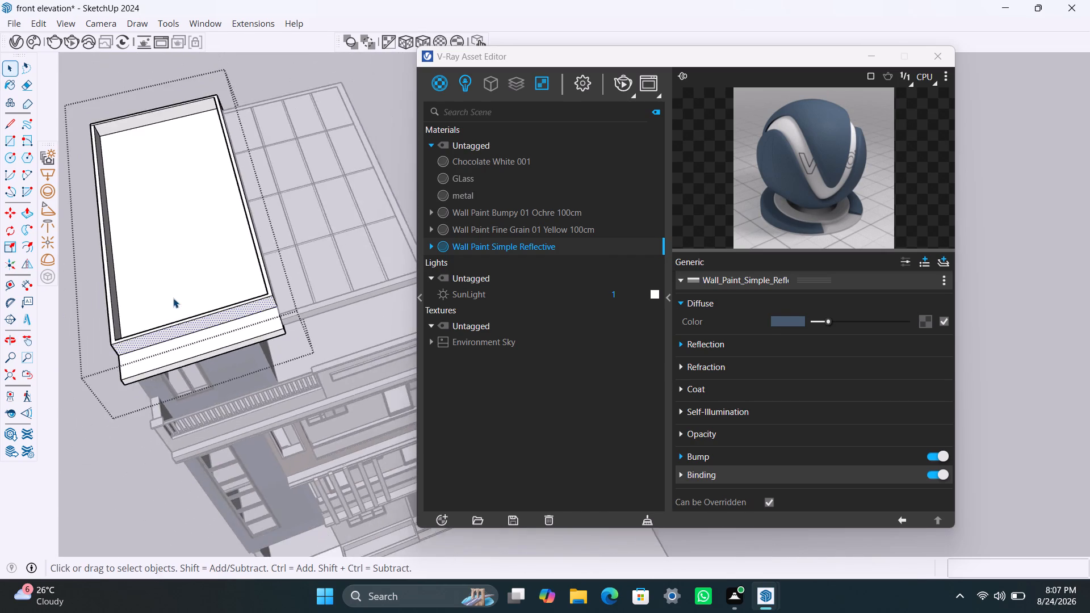
pyautogui.scroll(-5, 173, 298)
pyautogui.click(144, 109)
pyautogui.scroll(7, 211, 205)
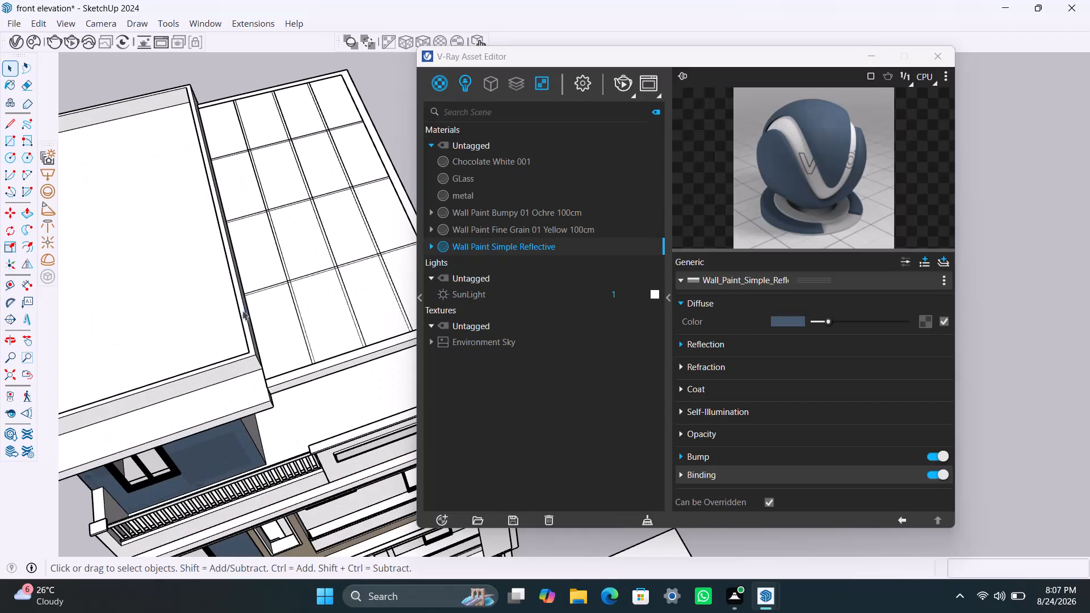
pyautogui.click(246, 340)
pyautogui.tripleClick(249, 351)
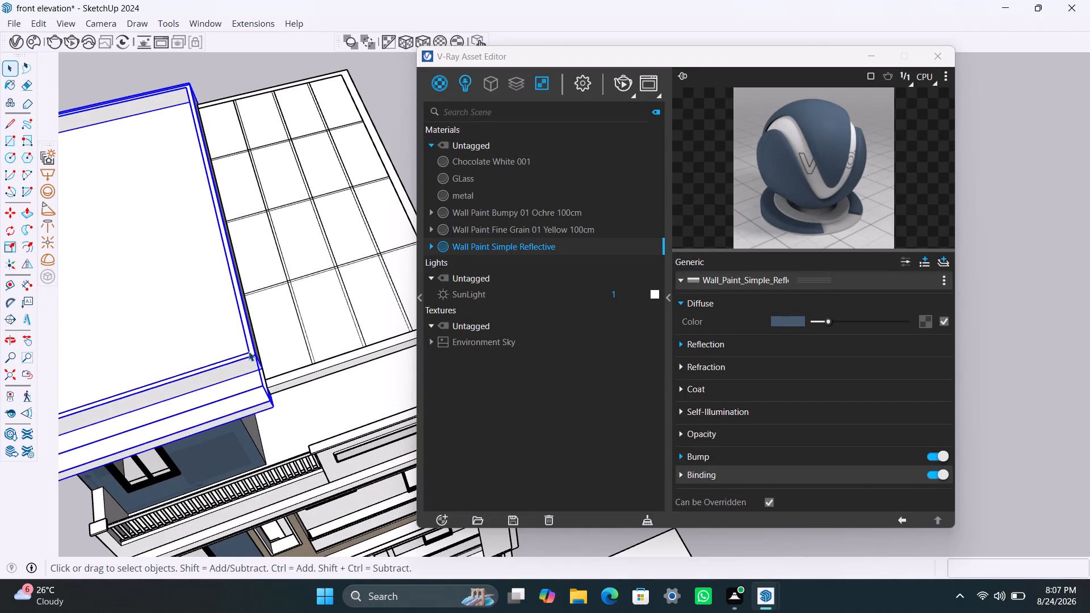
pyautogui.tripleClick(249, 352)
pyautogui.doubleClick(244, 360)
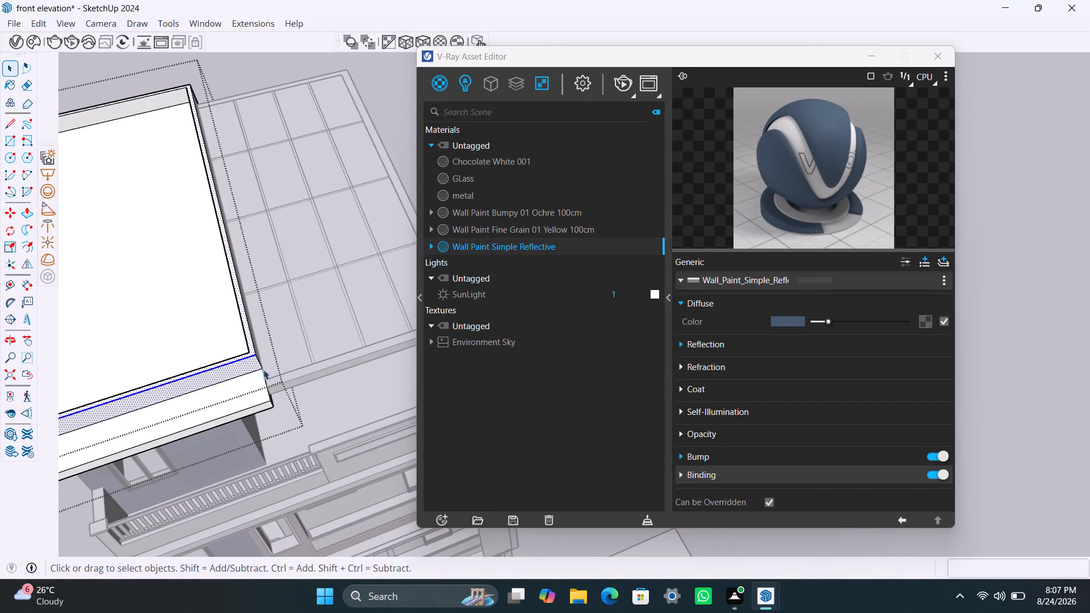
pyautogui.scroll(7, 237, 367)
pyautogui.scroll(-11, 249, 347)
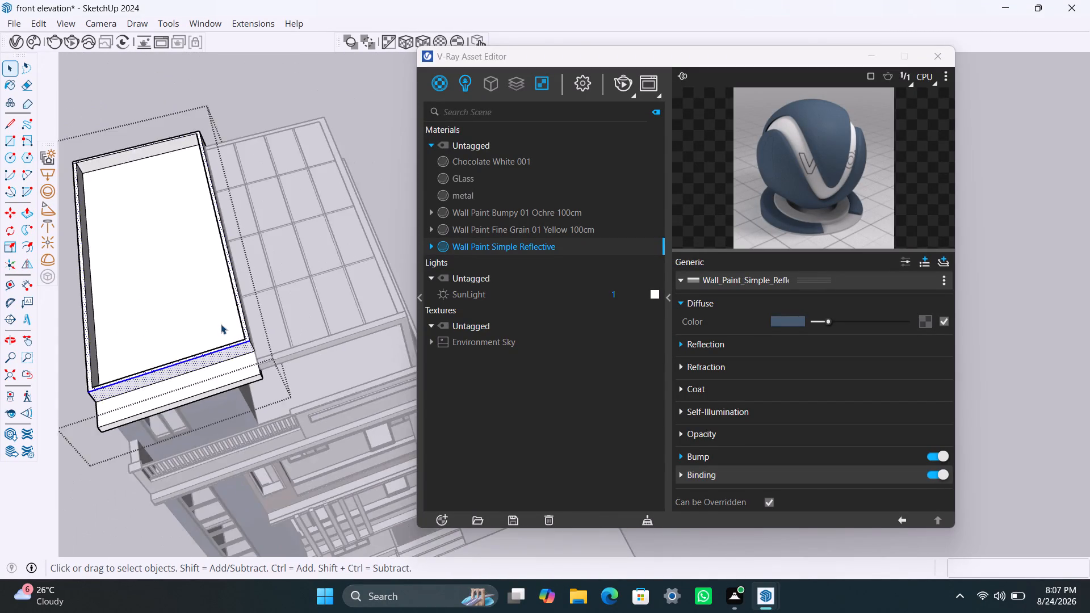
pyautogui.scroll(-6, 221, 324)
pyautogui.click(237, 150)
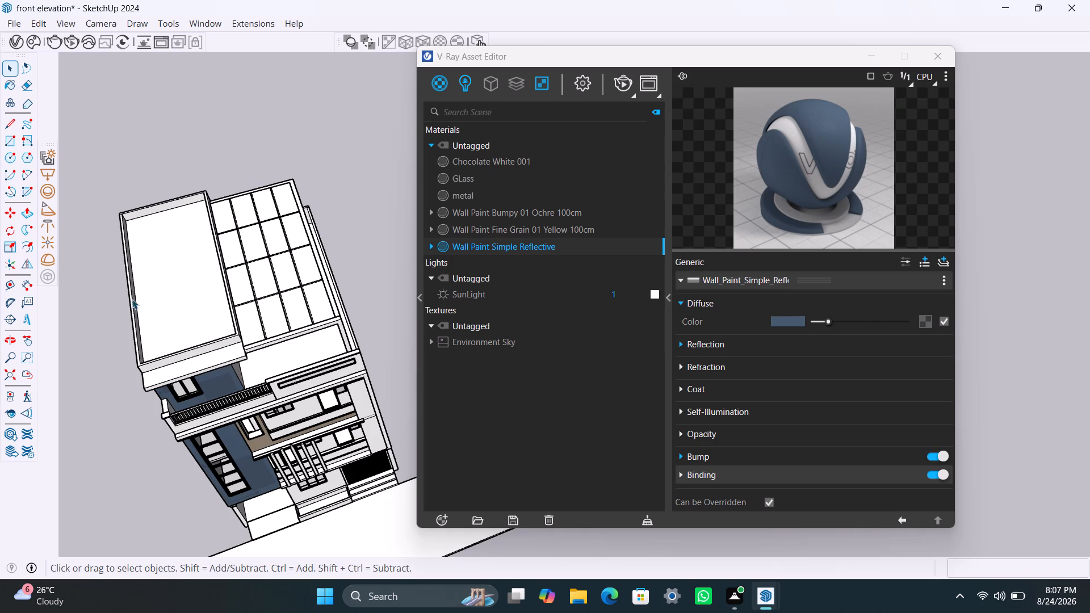
# Scale all the geometry inside the top roof group to about 0.79 along the red axis, narrowing it on the pergola side.
pyautogui.click(129, 304)
pyautogui.scroll(4, 243, 379)
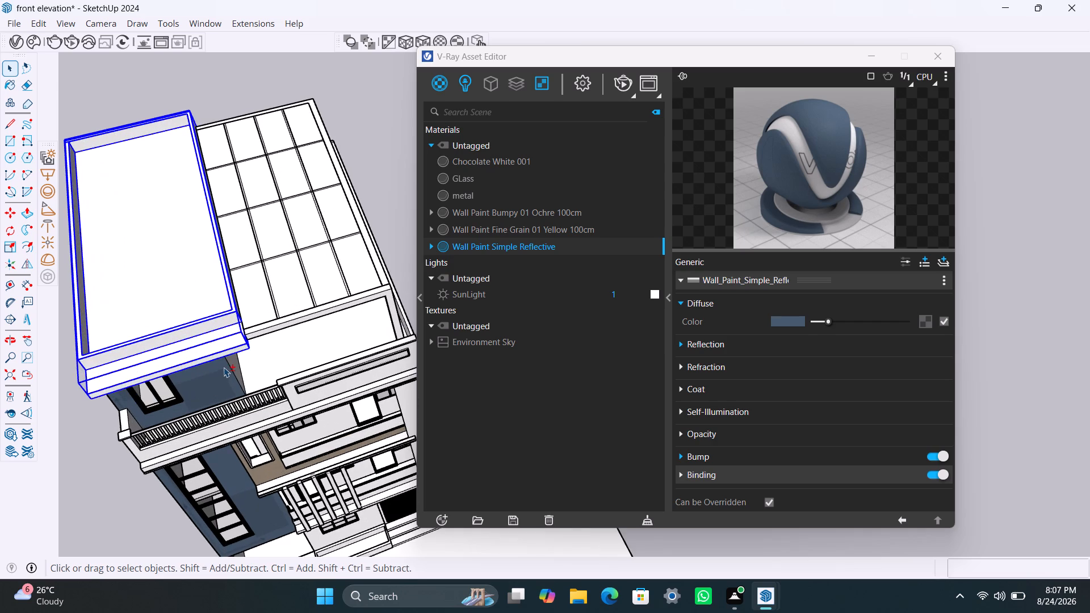
pyautogui.keyDown('shift'); pyautogui.click(204, 356); pyautogui.keyUp('shift')
pyautogui.click(170, 338)
pyautogui.click(170, 338)
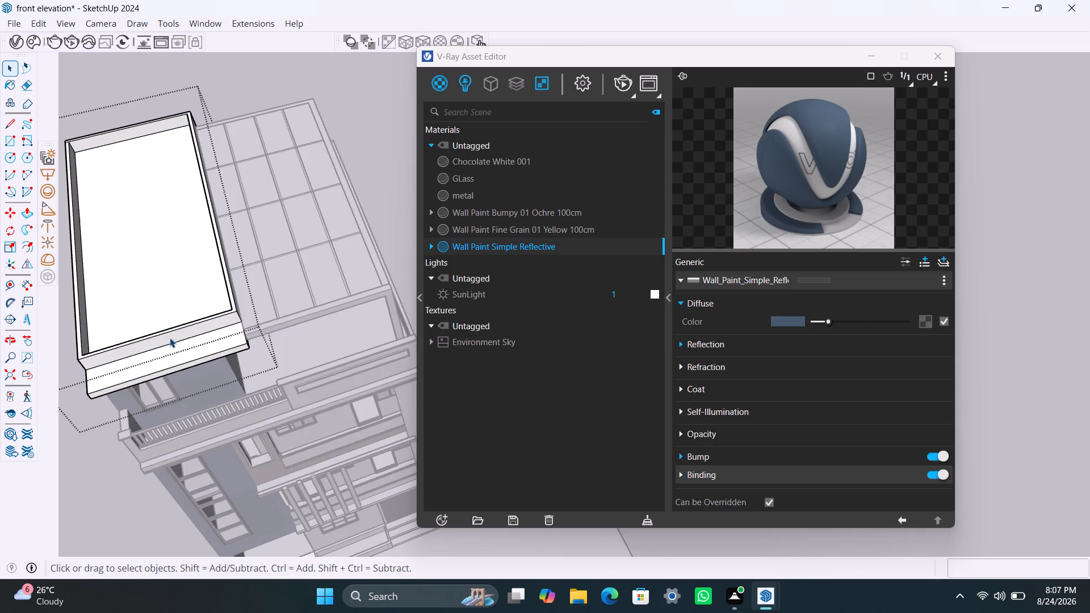
pyautogui.doubleClick(170, 338)
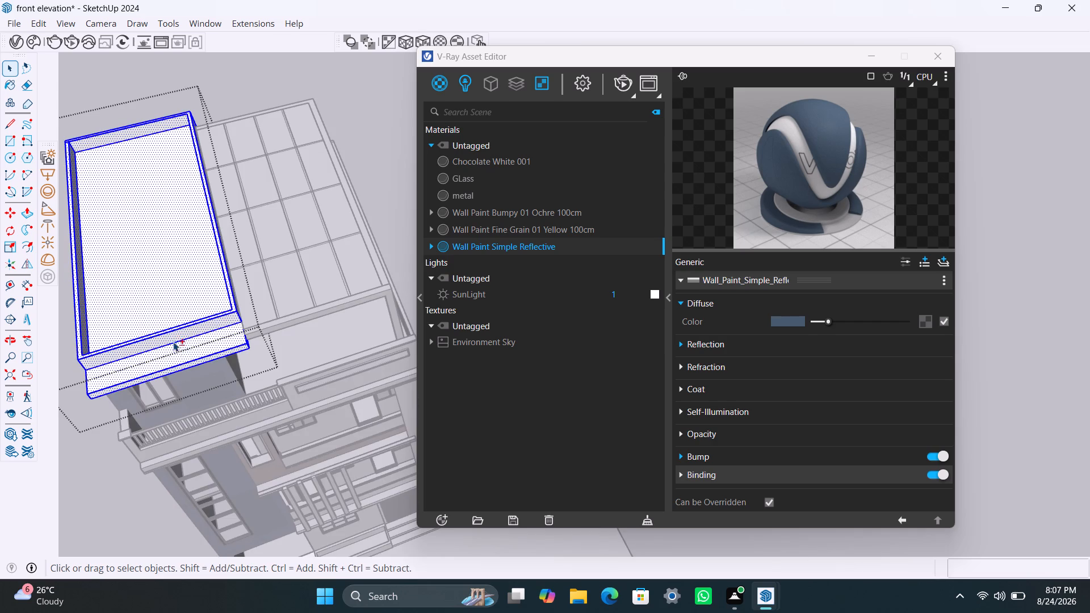
pyautogui.keyDown('shift'); pyautogui.click(188, 353); pyautogui.keyUp('shift')
pyautogui.keyDown('shift'); pyautogui.click(196, 360); pyautogui.keyUp('shift')
pyautogui.keyDown('shift'); pyautogui.click(209, 359); pyautogui.keyUp('shift')
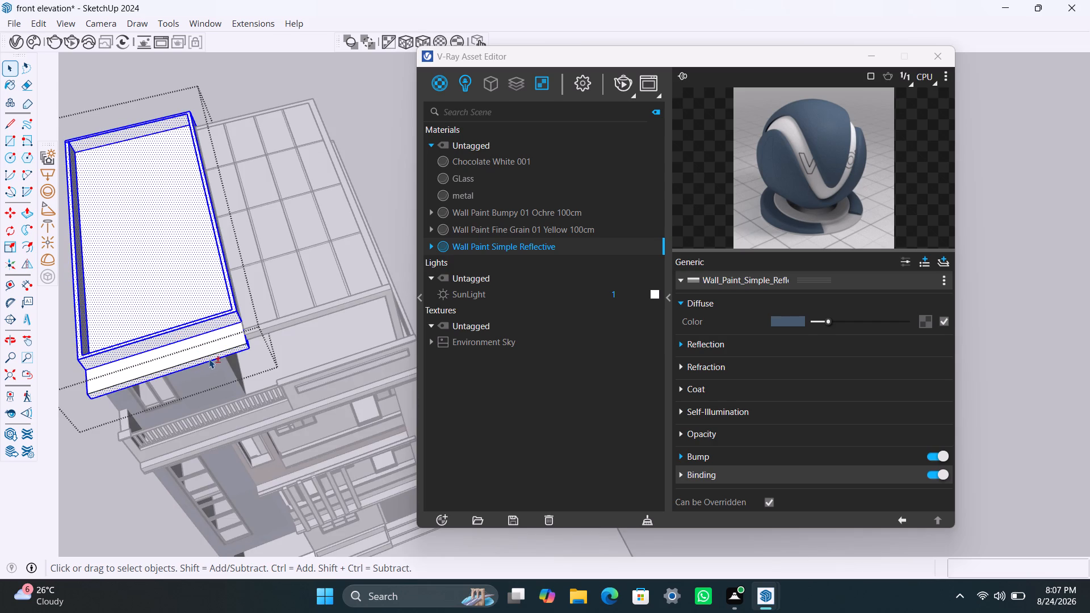
pyautogui.keyDown('shift'); pyautogui.click(224, 355); pyautogui.keyUp('shift')
pyautogui.keyDown('shift'); pyautogui.click(247, 346); pyautogui.keyUp('shift')
pyautogui.keyDown('shift'); pyautogui.tripleClick(229, 343); pyautogui.keyUp('shift')
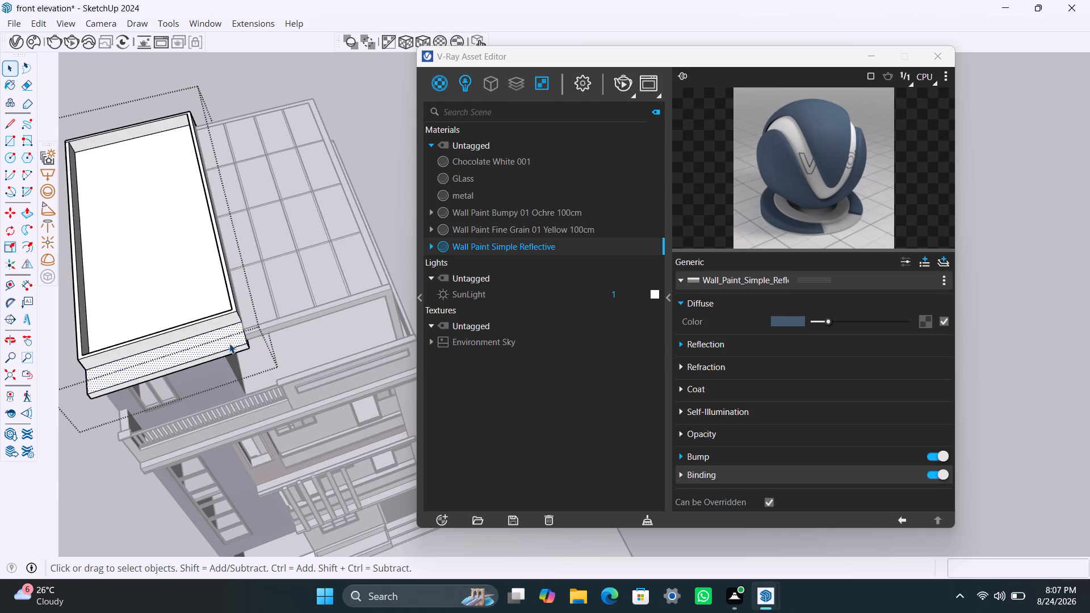
pyautogui.tripleClick(229, 343)
pyautogui.tripleClick(221, 346)
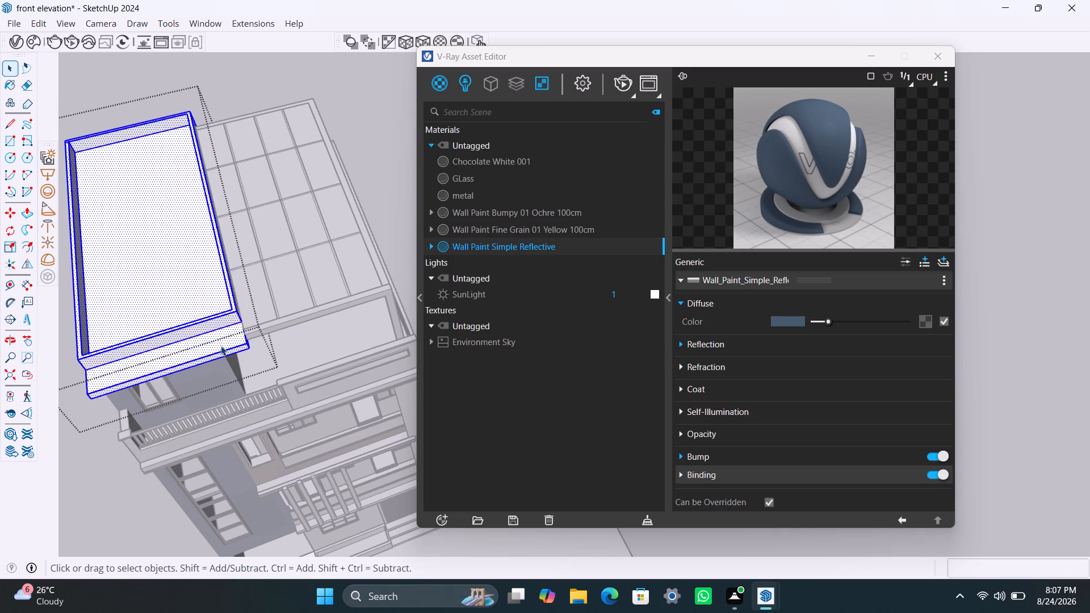
pyautogui.tripleClick(174, 273)
pyautogui.tripleClick(199, 321)
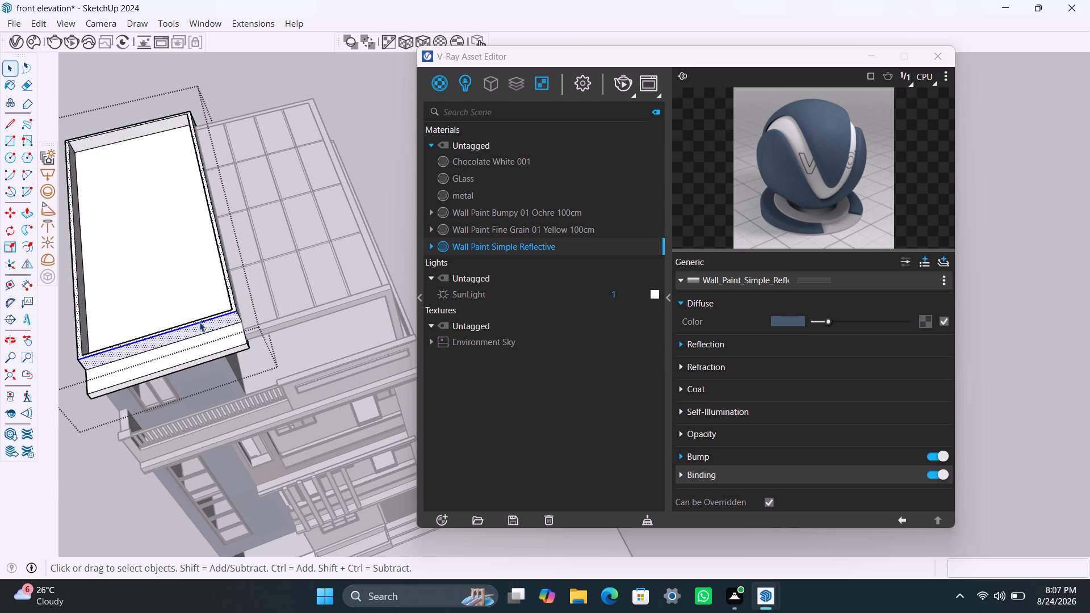
pyautogui.click(200, 324)
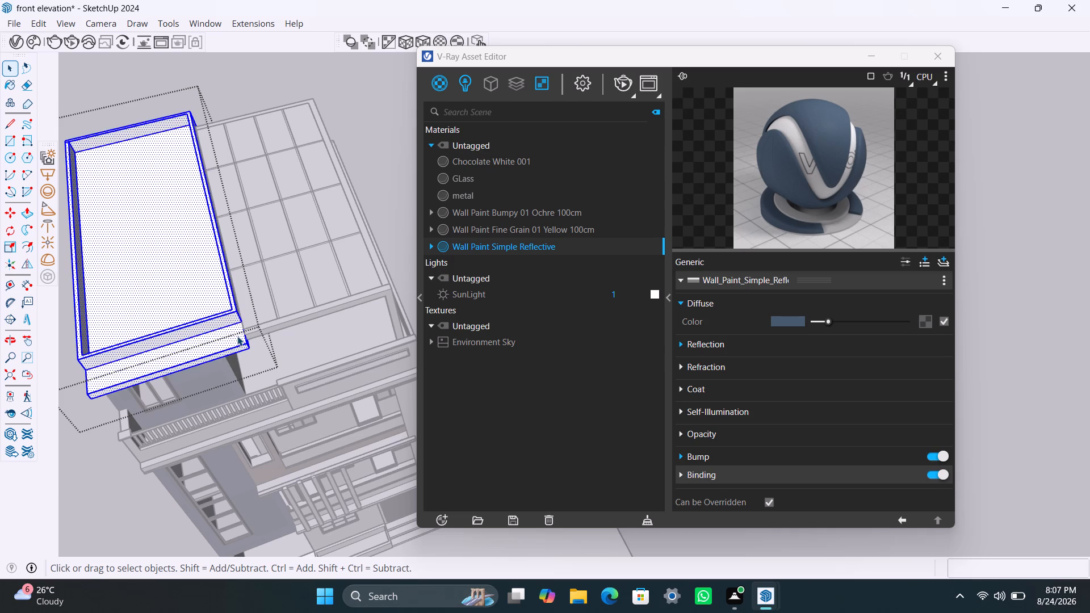
pyautogui.press('s')
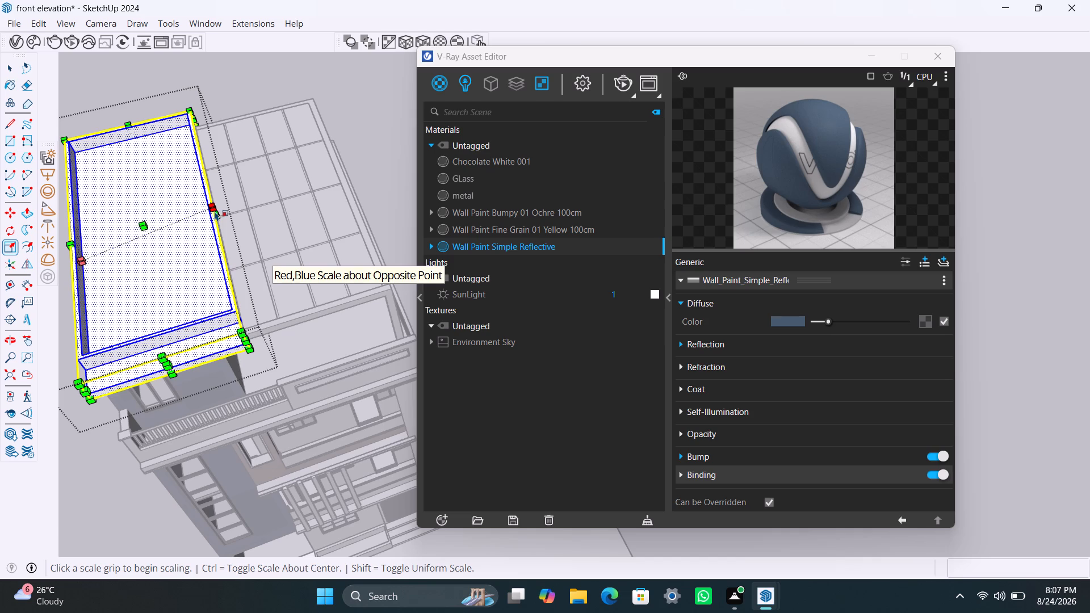
pyautogui.click(216, 215)
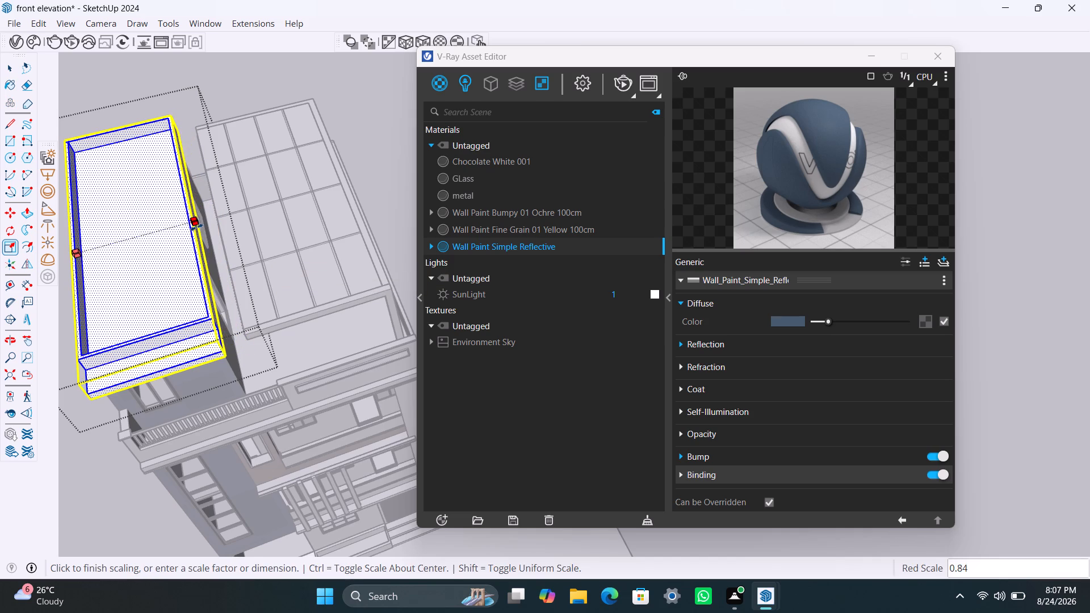
pyautogui.click(213, 339)
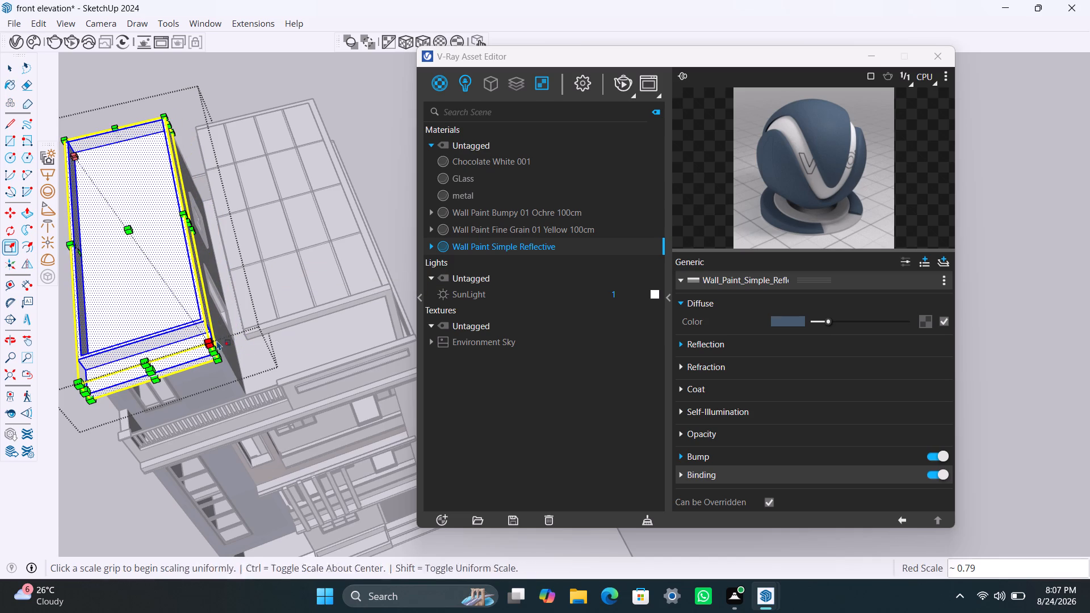
pyautogui.press('space')
pyautogui.click(232, 85)
# Copy the bottom edge of the roof's pergola-side face up to the top corner of the front slab, splitting off a slab-thickness strip.
pyautogui.moveTo(284, 303); pyautogui.dragTo(15, 287, button='middle')
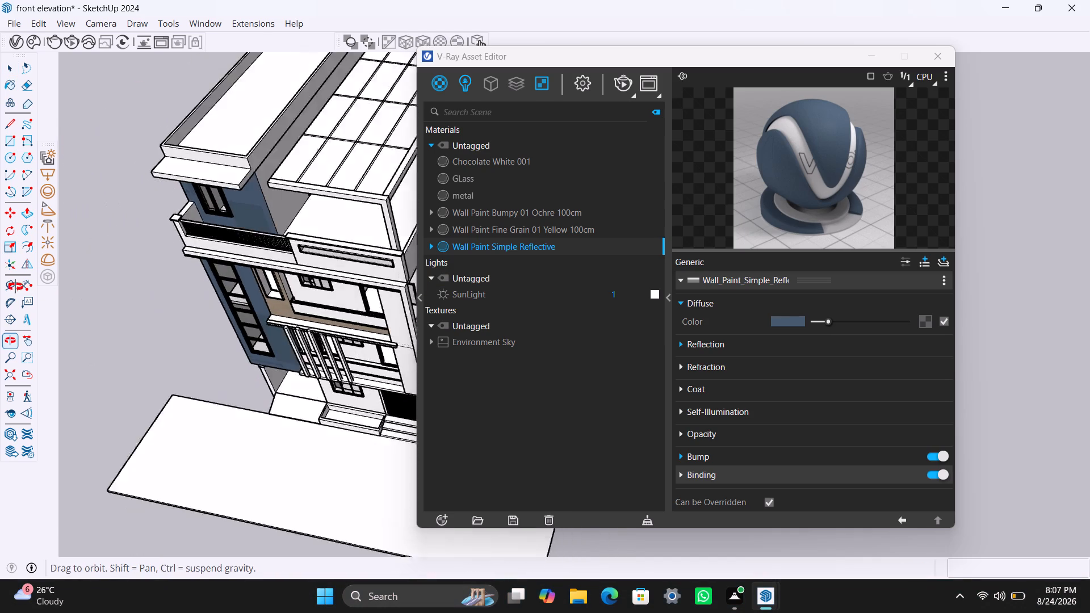
pyautogui.moveTo(15, 287); pyautogui.dragTo(12, 286, button='middle')
pyautogui.scroll(-4, 226, 301)
pyautogui.keyDown('shift'); pyautogui.moveTo(225, 301); pyautogui.dragTo(120, 341, button='middle'); pyautogui.keyUp('shift')
pyautogui.scroll(3, 175, 291)
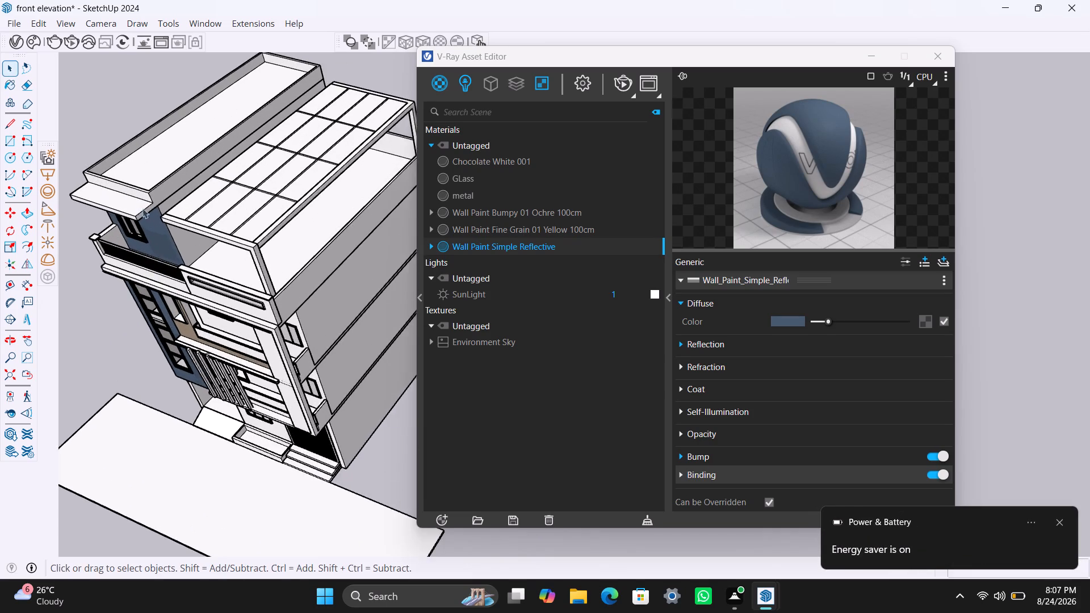
pyautogui.scroll(3, 142, 201)
pyautogui.moveTo(154, 204); pyautogui.dragTo(125, 250, button='middle')
pyautogui.scroll(6, 139, 243)
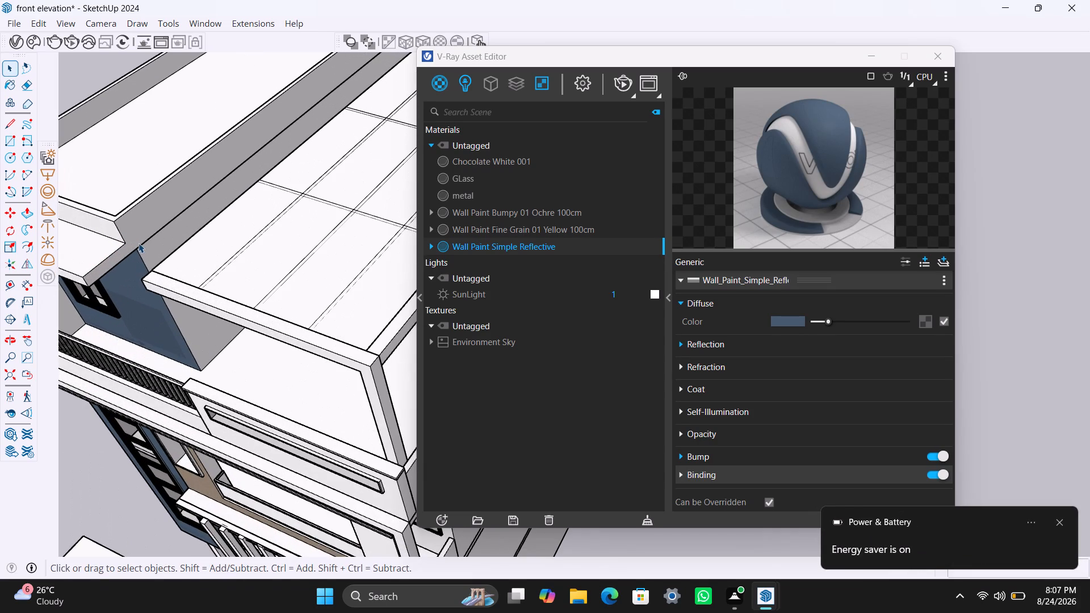
pyautogui.click(141, 245)
pyautogui.doubleClick(138, 248)
pyautogui.click(126, 251)
pyautogui.click(126, 257)
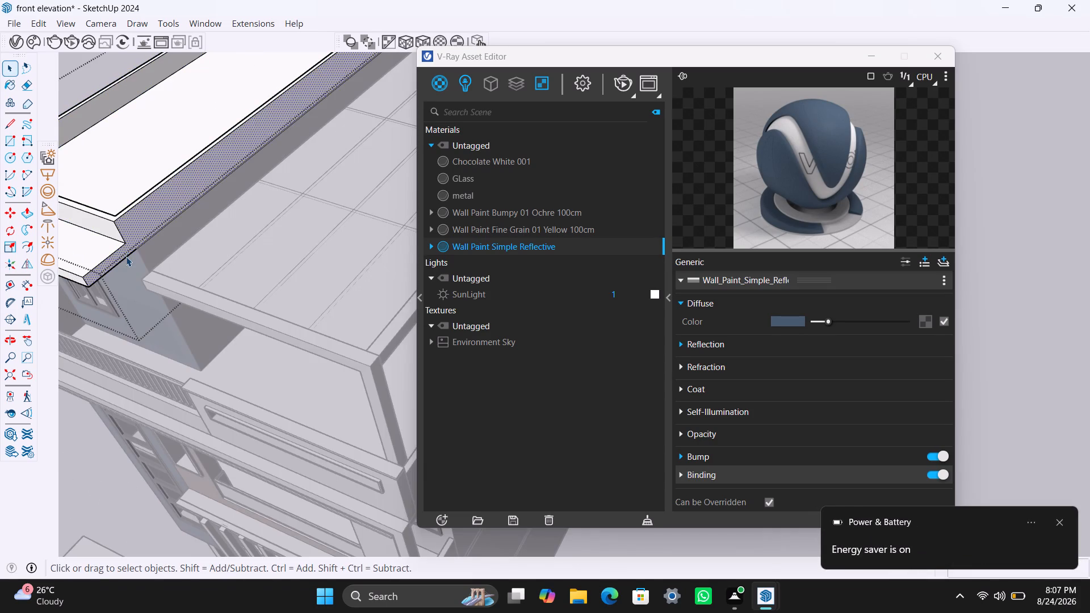
pyautogui.press('m')
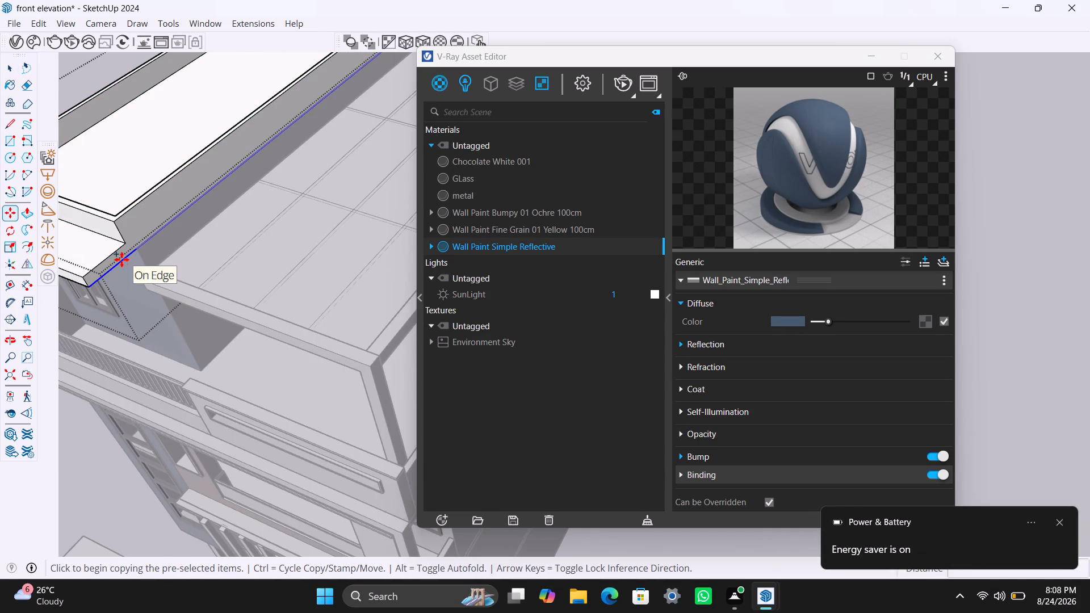
pyautogui.click(94, 290)
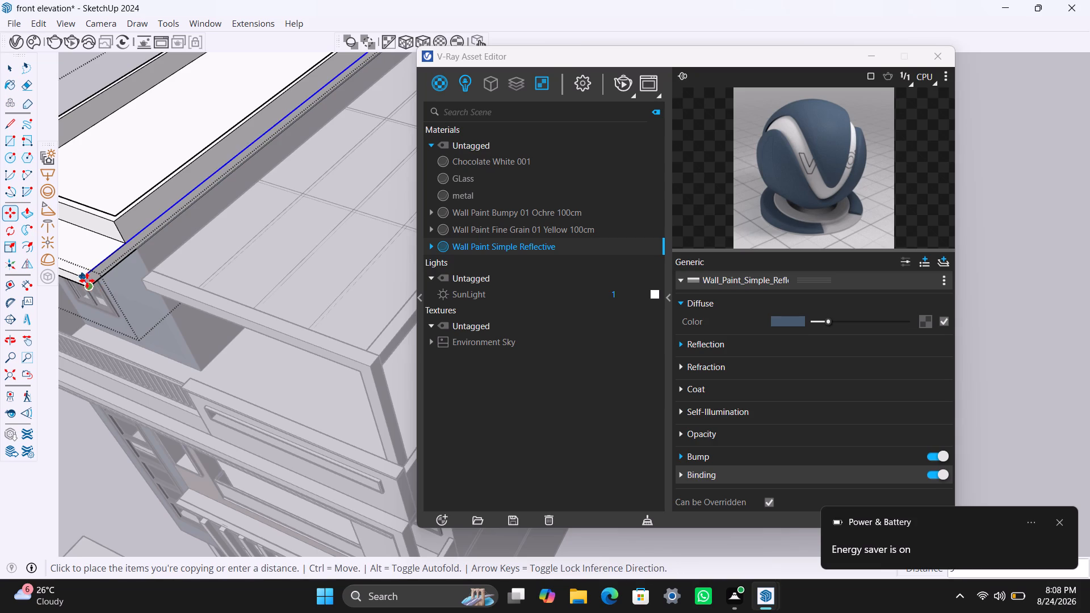
pyautogui.click(86, 280)
pyautogui.press('space')
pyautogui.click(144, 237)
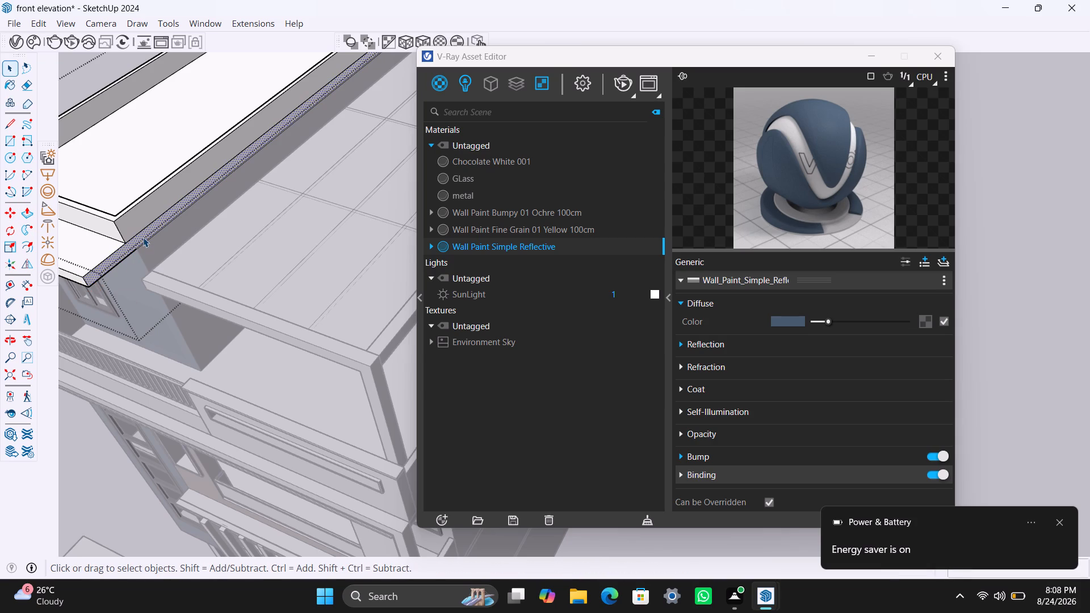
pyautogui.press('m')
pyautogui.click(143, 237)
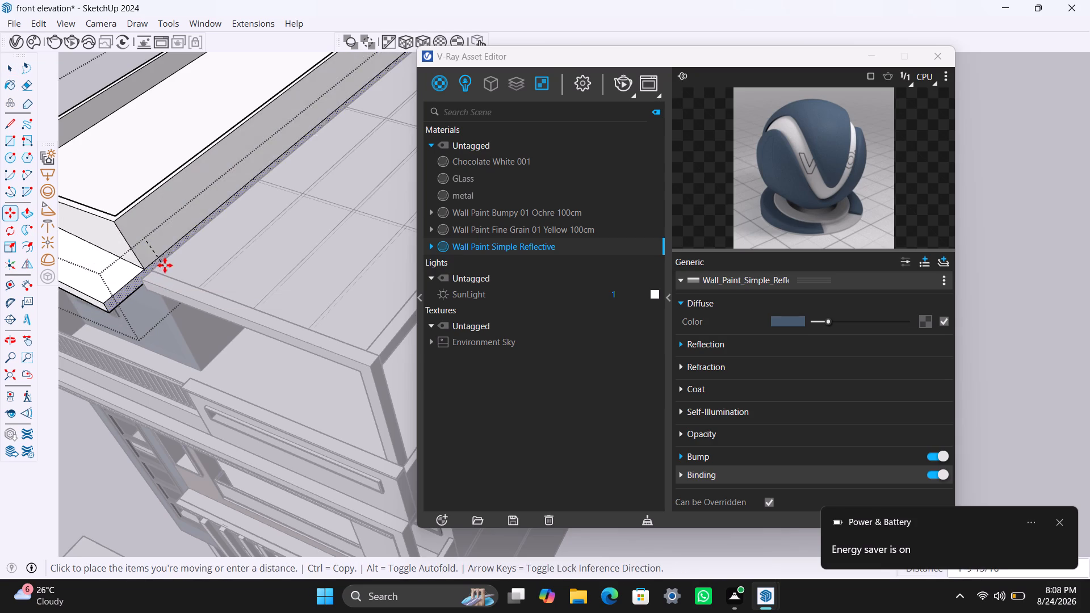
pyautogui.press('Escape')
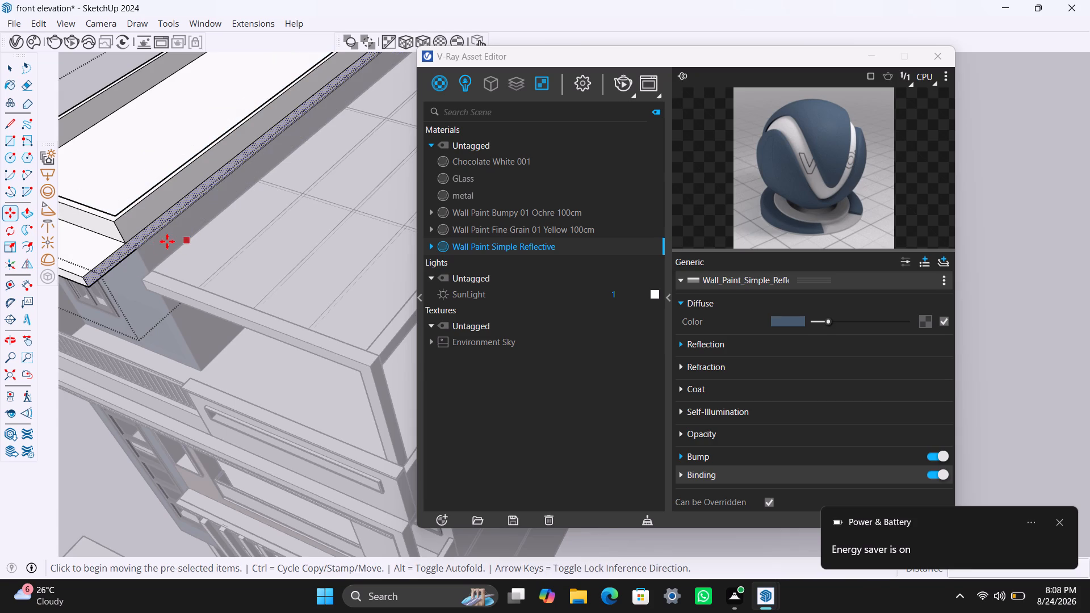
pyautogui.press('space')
# Push/Pull the narrow slab strip on the roof's pergola side outward to meet the pergola roof edge.
pyautogui.click(123, 253)
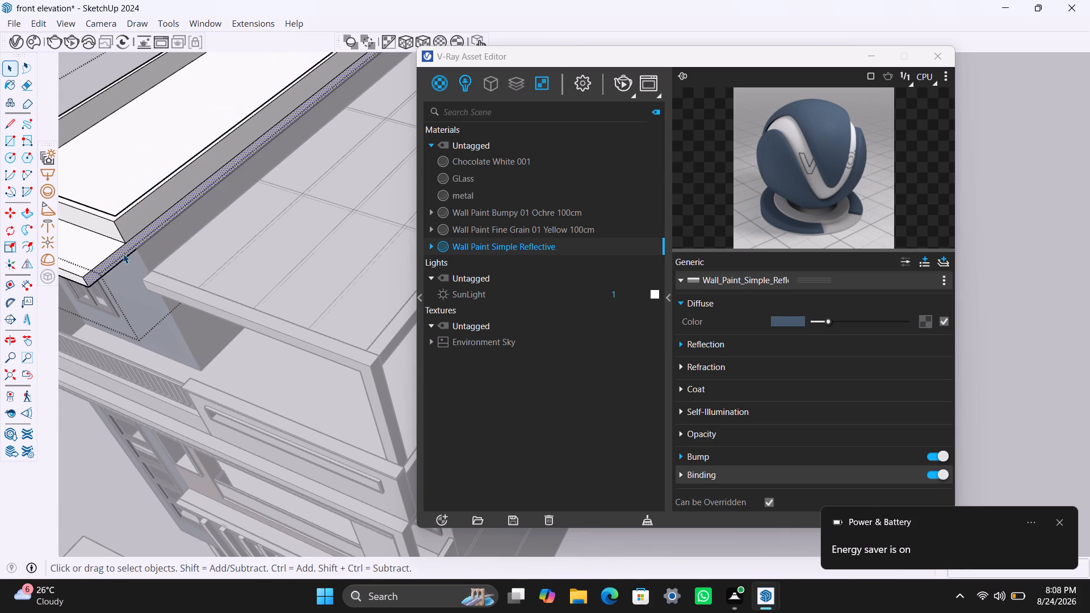
pyautogui.press('p')
pyautogui.click(123, 254)
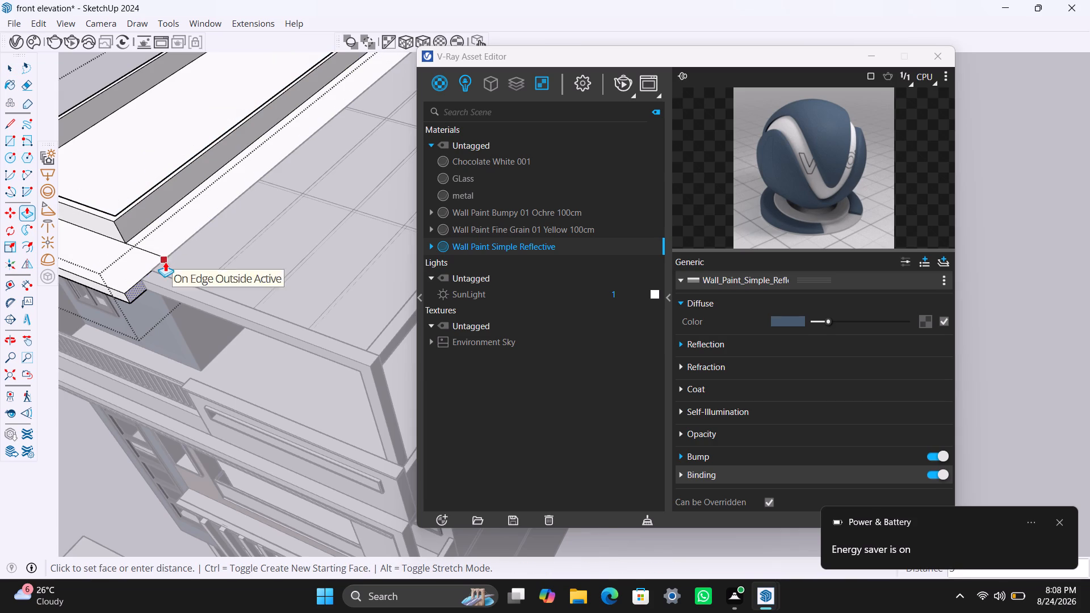
pyautogui.click(165, 262)
pyautogui.press('space')
pyautogui.scroll(-13, 157, 220)
pyautogui.click(119, 102)
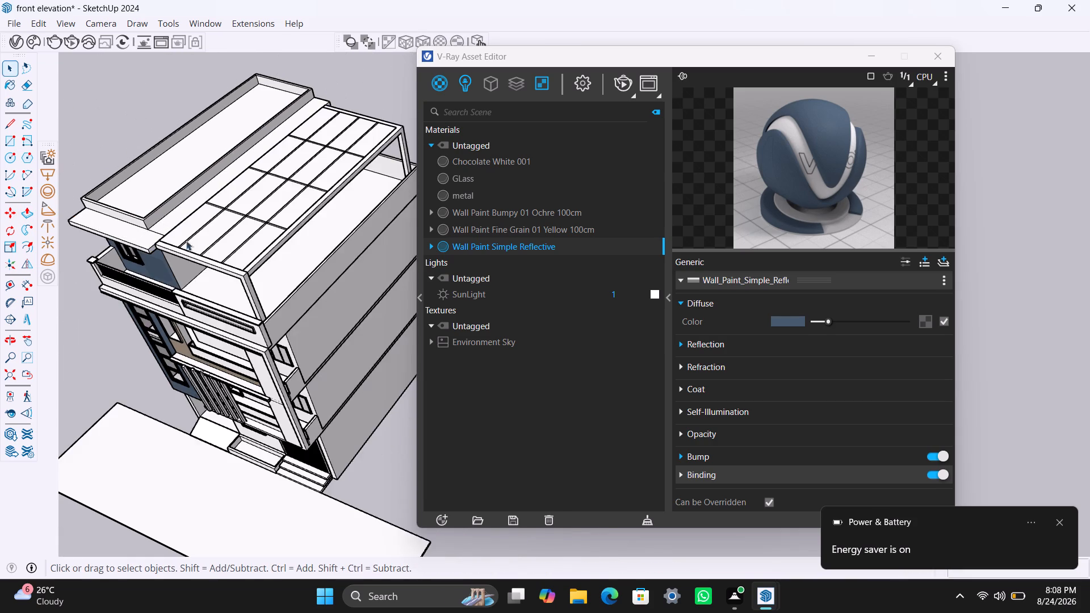
# Delete the leftover short edge on the roof slab's top, between the parapet's front corner and the pergola side, inside the roof group.
pyautogui.scroll(-4, 202, 251)
pyautogui.moveTo(198, 264); pyautogui.dragTo(216, 253, button='middle')
pyautogui.scroll(4, 168, 250)
pyautogui.moveTo(169, 249); pyautogui.dragTo(177, 280, button='middle')
pyautogui.scroll(4, 177, 279)
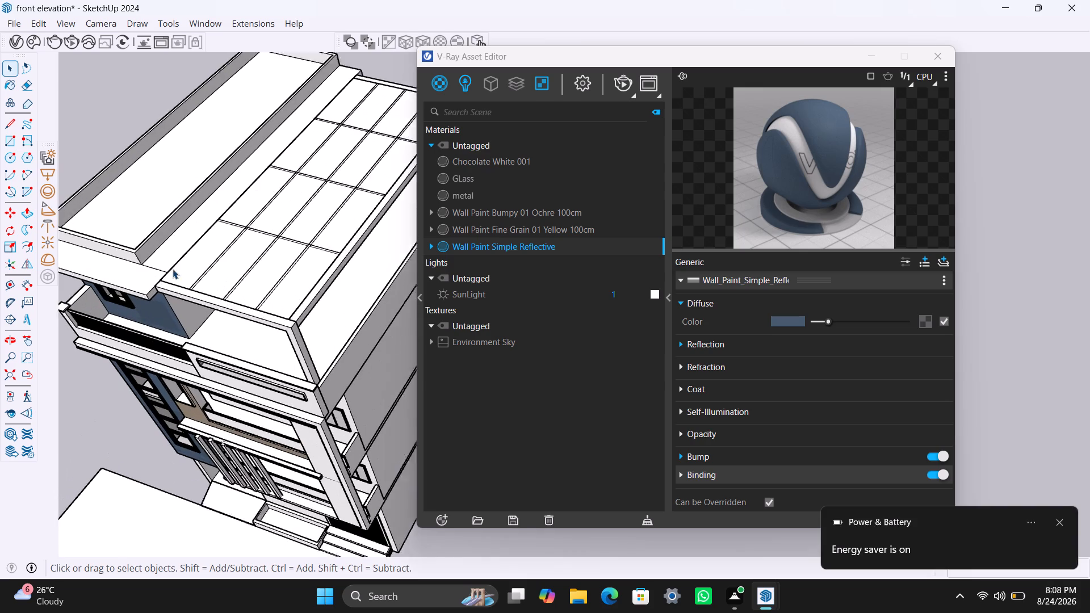
pyautogui.click(158, 270)
pyautogui.tripleClick(161, 272)
pyautogui.tripleClick(160, 269)
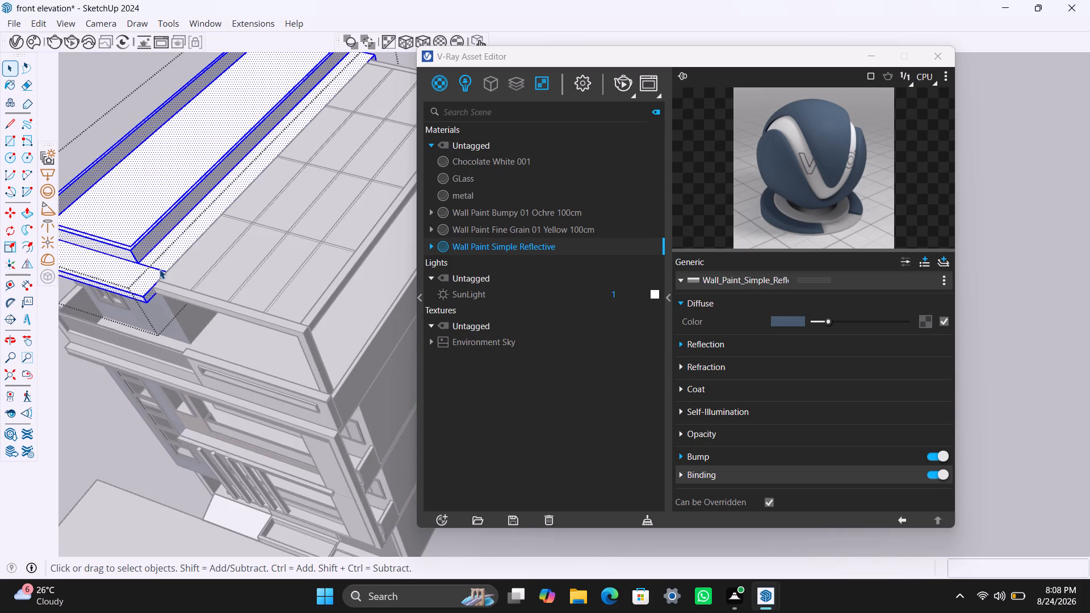
pyautogui.click(160, 269)
pyautogui.click(170, 257)
pyautogui.click(160, 270)
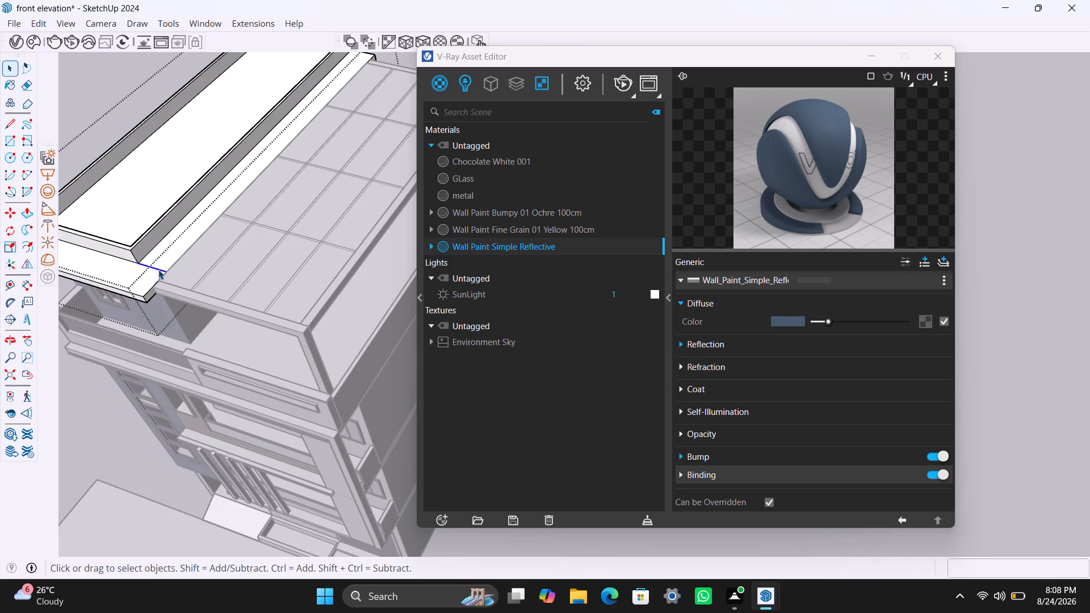
pyautogui.press('Delete')
pyautogui.scroll(-4, 157, 243)
pyautogui.click(104, 107)
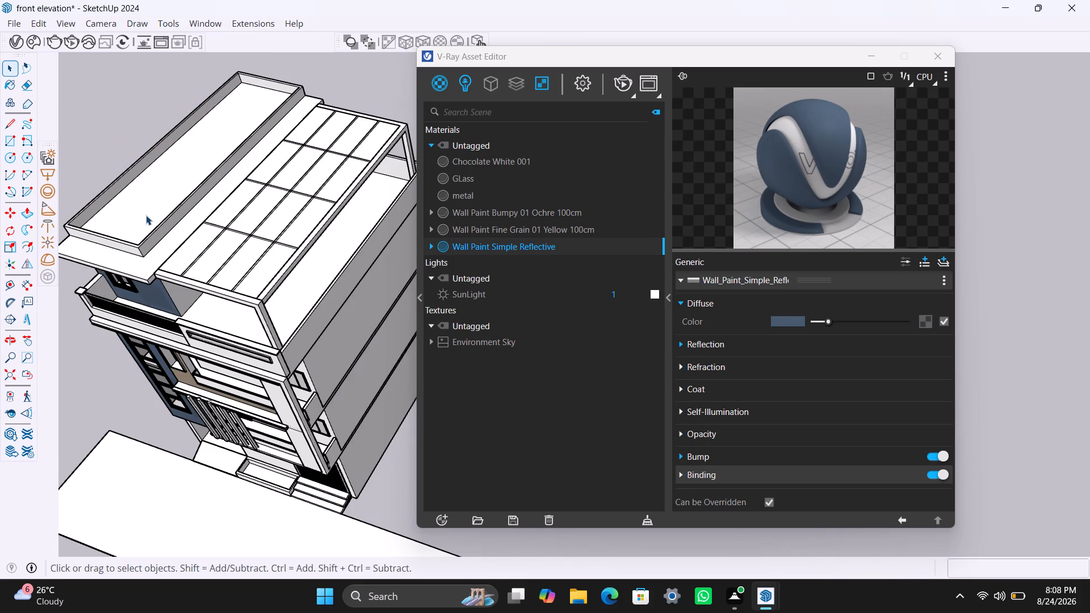
# Save the front elevation model.
pyautogui.scroll(-7, 145, 213)
pyautogui.moveTo(174, 228); pyautogui.dragTo(233, 233, button='middle')
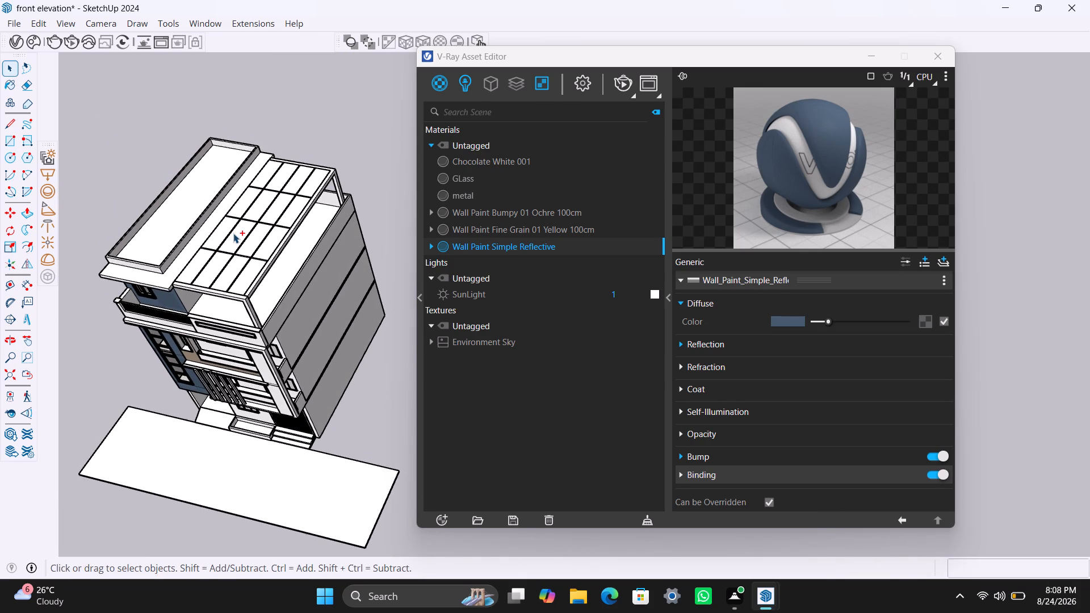
pyautogui.hotkey('ctrl', 's')
# Unhide all hidden objects in the model.
pyautogui.click(36, 23)
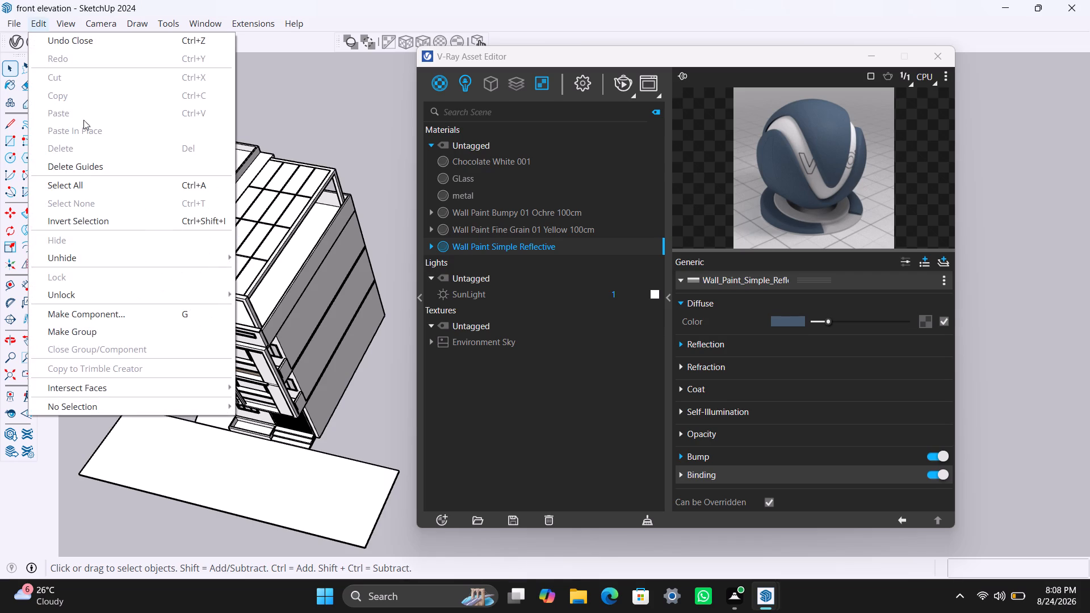
pyautogui.click(104, 258)
pyautogui.click(263, 289)
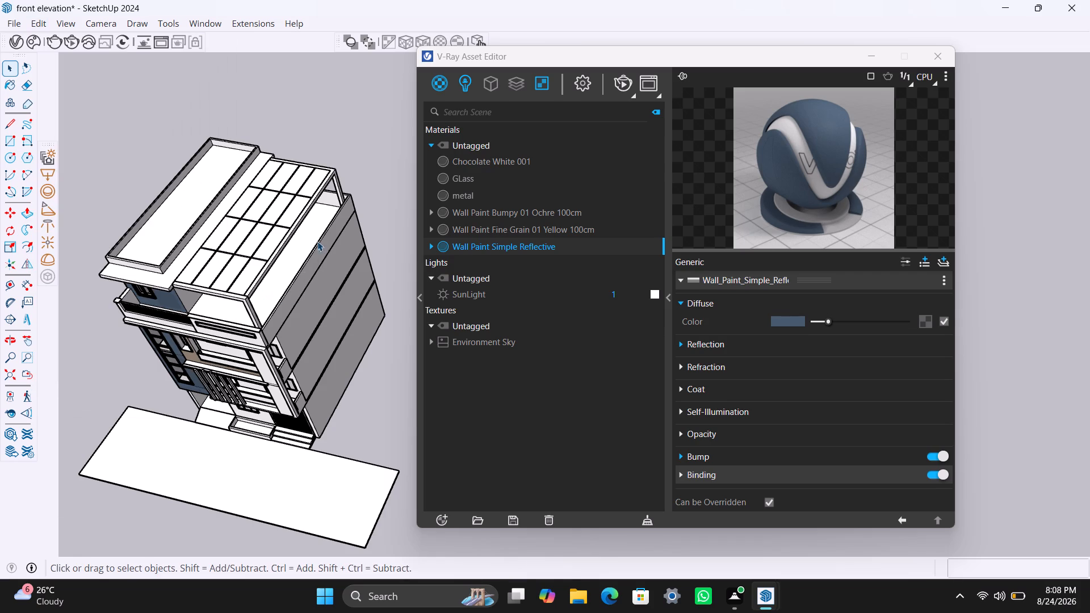
pyautogui.click(45, 23)
pyautogui.click(128, 255)
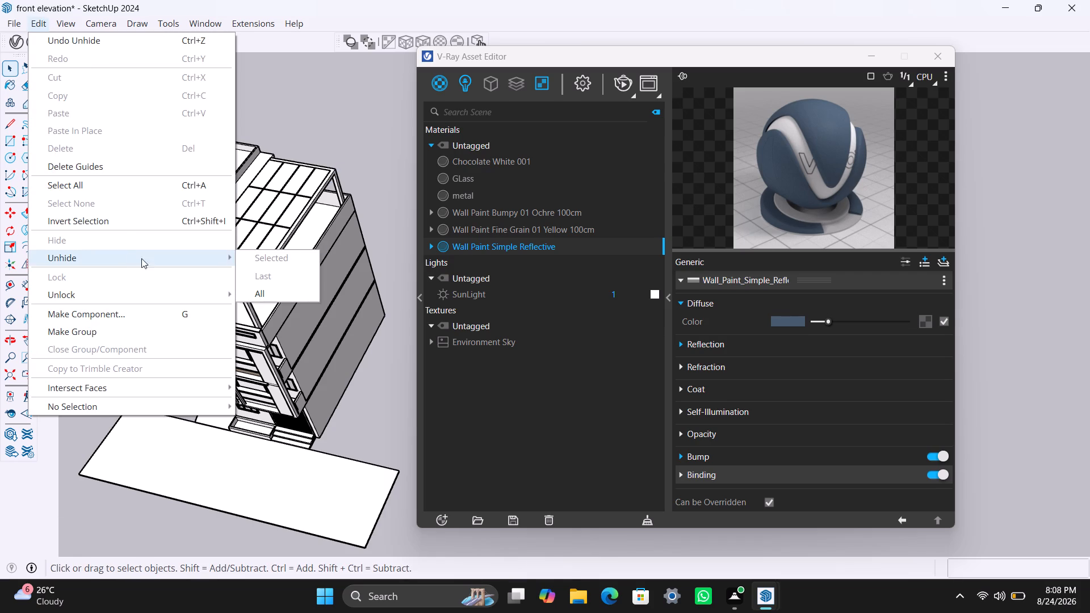
pyautogui.click(255, 287)
pyautogui.click(308, 111)
# Draw a rectangle about 35' 2" by 10' 7 7/8" between opposite corners of the top roof parapet and make it a group.
pyautogui.scroll(3, 186, 219)
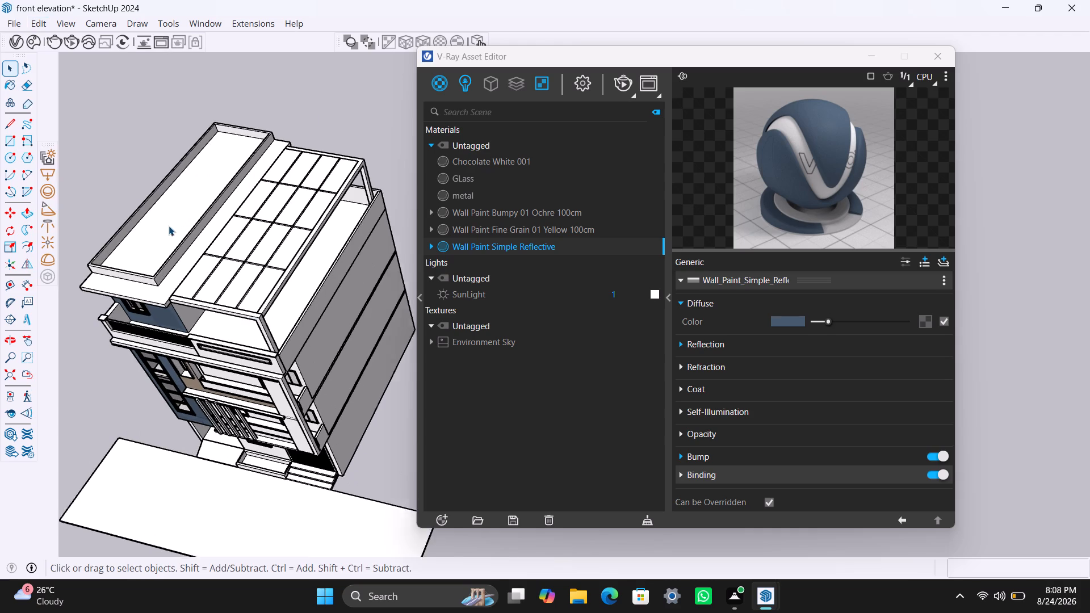
pyautogui.scroll(-5, 175, 255)
pyautogui.scroll(-5, 202, 352)
pyautogui.moveTo(204, 349); pyautogui.dragTo(307, 350, button='middle')
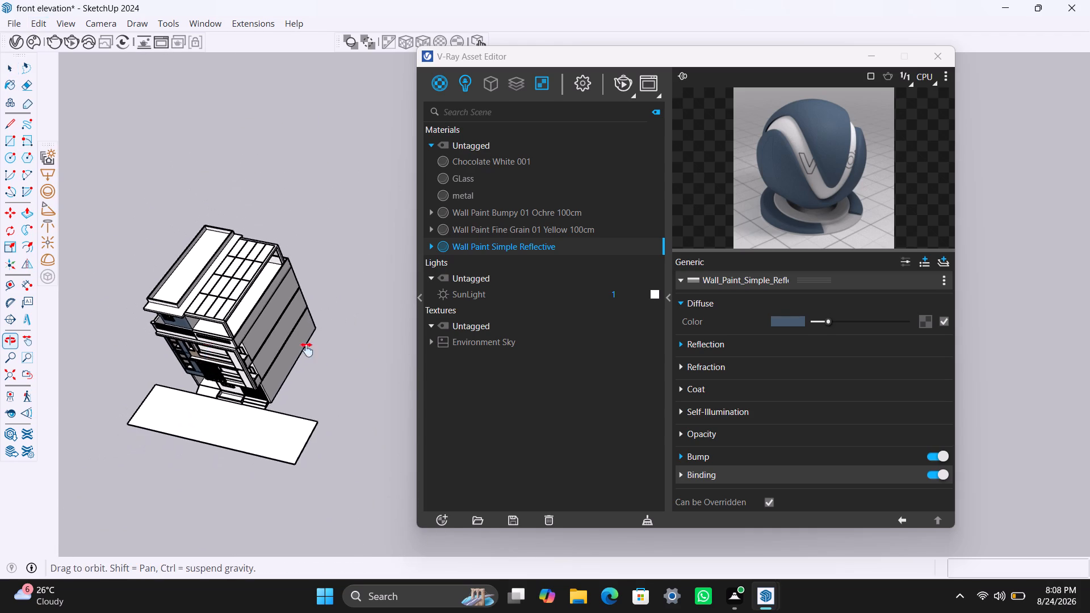
pyautogui.moveTo(307, 350); pyautogui.dragTo(357, 349, button='middle')
pyautogui.scroll(4, 277, 310)
pyautogui.moveTo(278, 309); pyautogui.dragTo(149, 406, button='middle')
pyautogui.scroll(5, 194, 392)
pyautogui.moveTo(262, 414); pyautogui.dragTo(335, 395, button='middle')
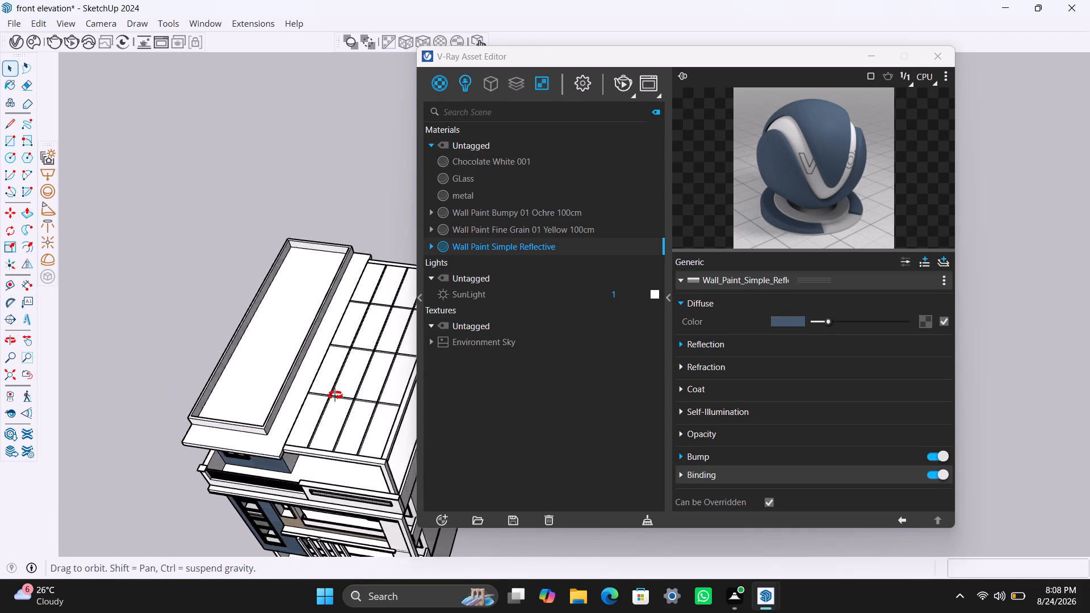
pyautogui.moveTo(335, 395); pyautogui.dragTo(389, 354, button='middle')
pyautogui.scroll(-4, 288, 427)
pyautogui.keyDown('shift'); pyautogui.moveTo(280, 445); pyautogui.dragTo(295, 405, button='middle'); pyautogui.keyUp('shift')
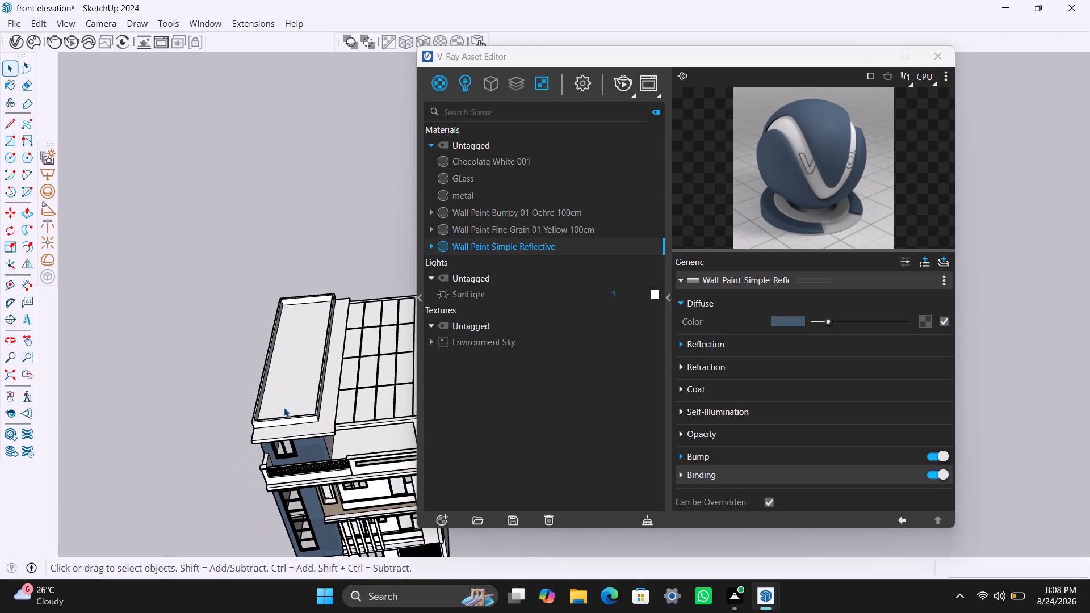
pyautogui.scroll(4, 345, 437)
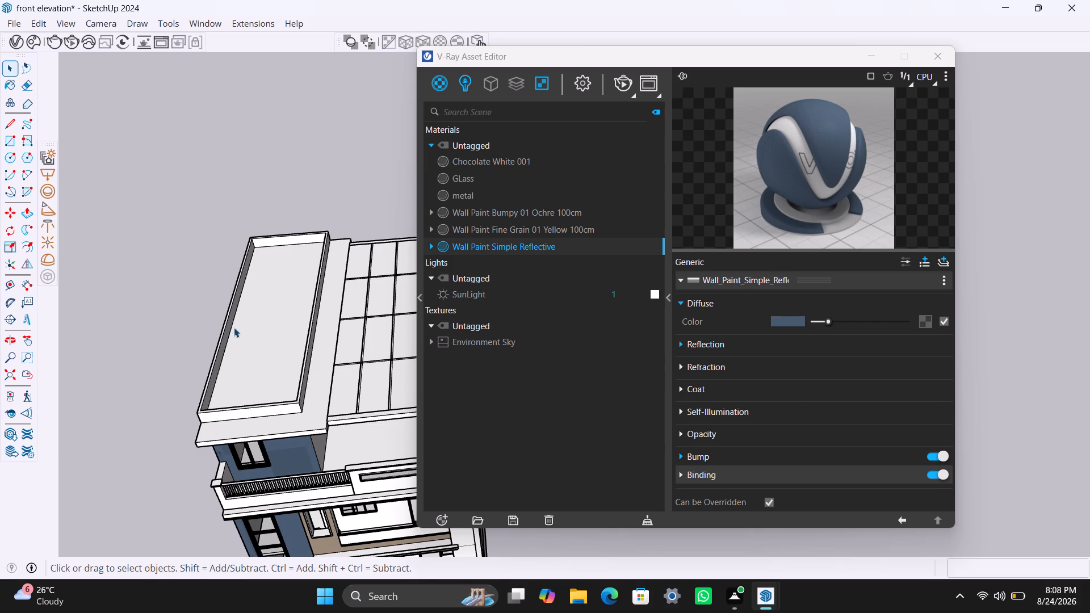
pyautogui.press('r')
pyautogui.click(255, 241)
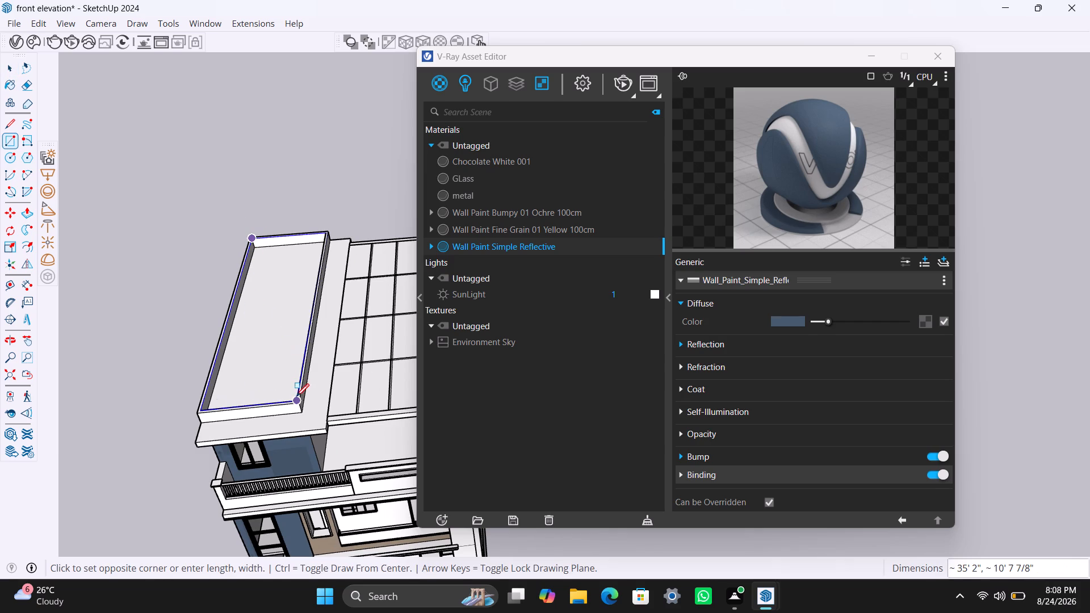
pyautogui.click(295, 397)
pyautogui.press('space')
pyautogui.doubleClick(272, 364)
pyautogui.rightClick(272, 364)
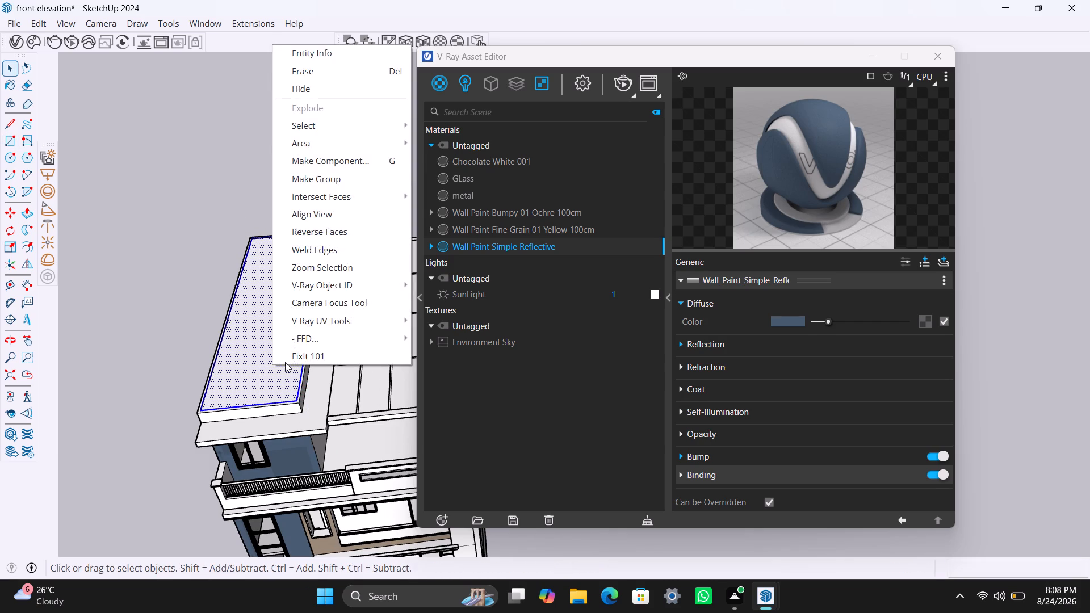
pyautogui.click(334, 183)
# Push/Pull the new rectangle's face inside its group to a 2" thickness.
pyautogui.doubleClick(298, 309)
pyautogui.click(294, 313)
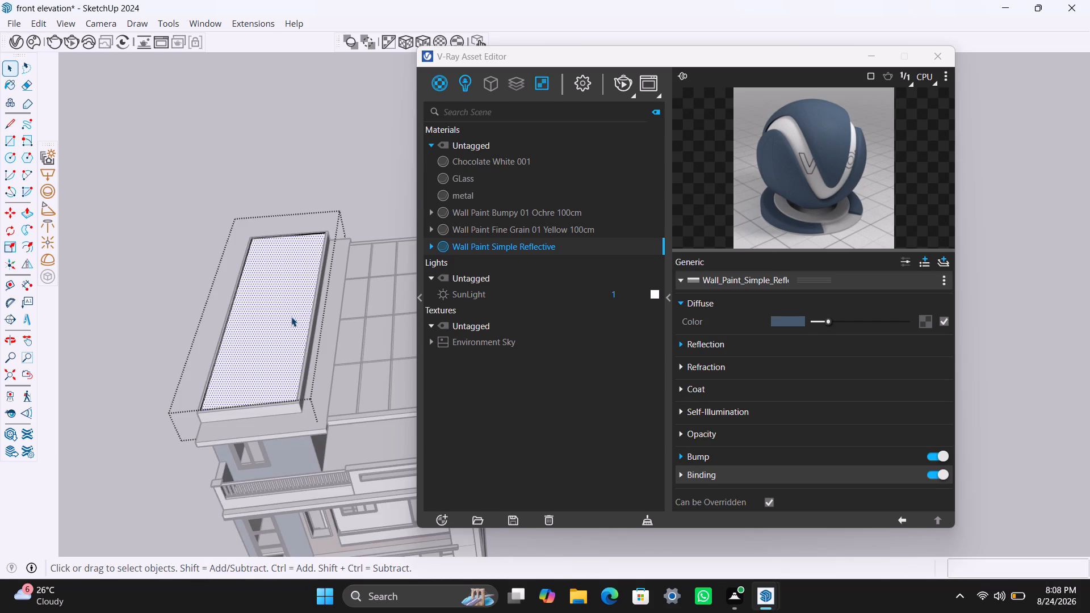
pyautogui.press('p')
pyautogui.click(291, 317)
pyautogui.write('2"')
pyautogui.press('Return')
pyautogui.press('space')
# Push/Pull the thin slab's pergola-side edge face outward about 3 3/16" to the parapet's outer edge.
pyautogui.scroll(10, 299, 400)
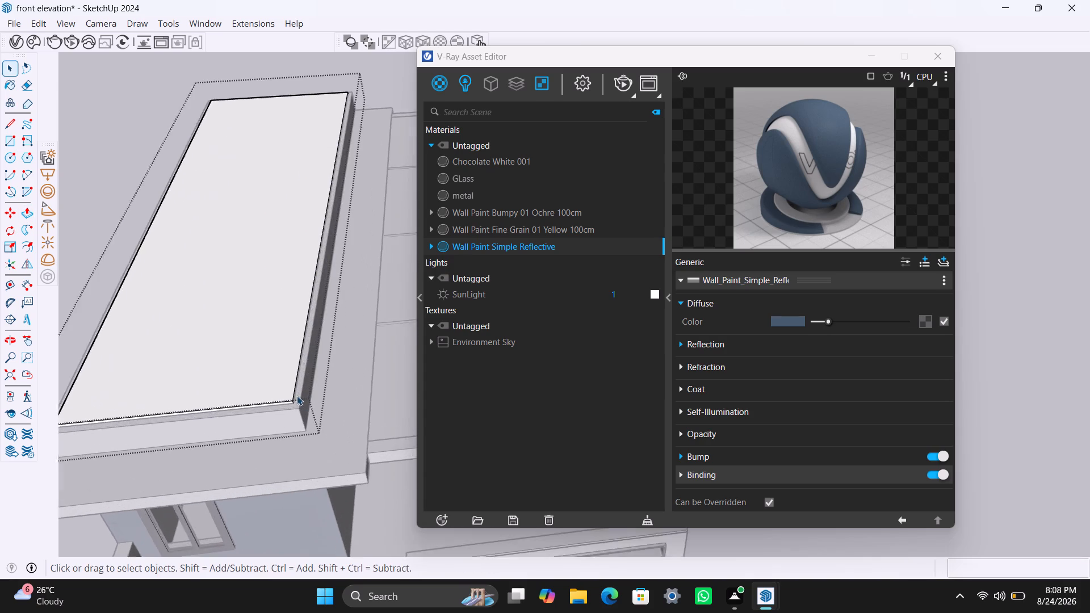
pyautogui.scroll(9, 297, 396)
pyautogui.moveTo(296, 392); pyautogui.dragTo(284, 400, button='middle')
pyautogui.scroll(3, 300, 404)
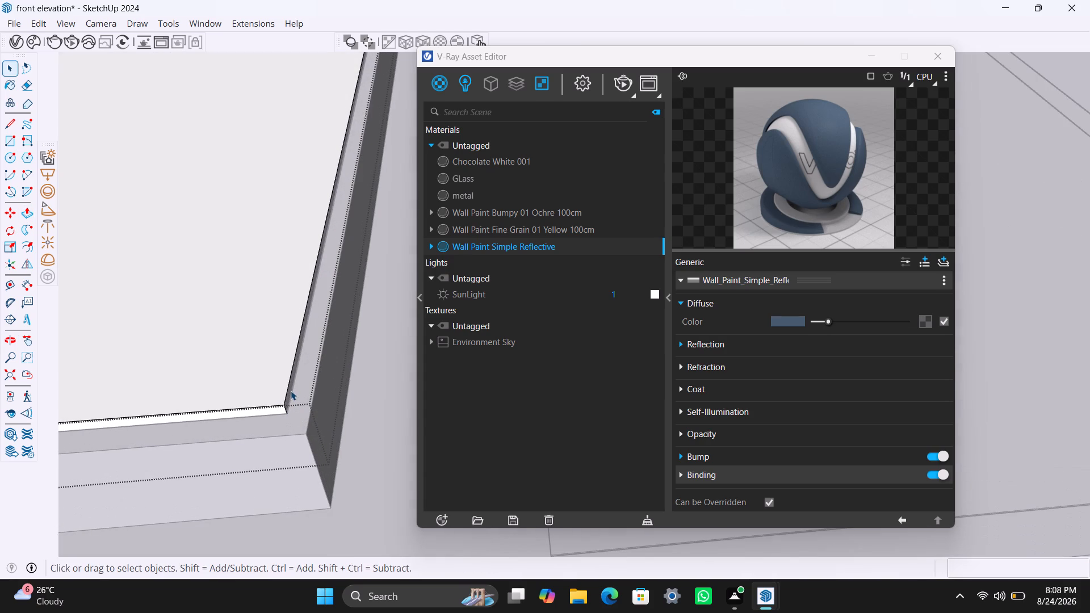
pyautogui.click(291, 391)
pyautogui.click(290, 390)
pyautogui.scroll(4, 290, 391)
pyautogui.click(290, 391)
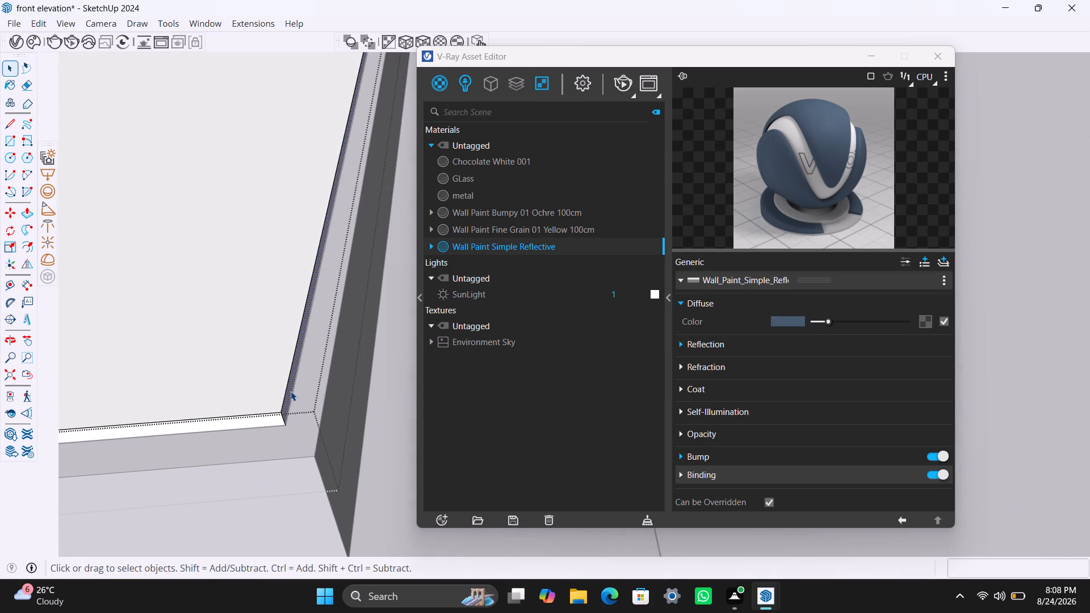
pyautogui.press('p')
pyautogui.click(291, 391)
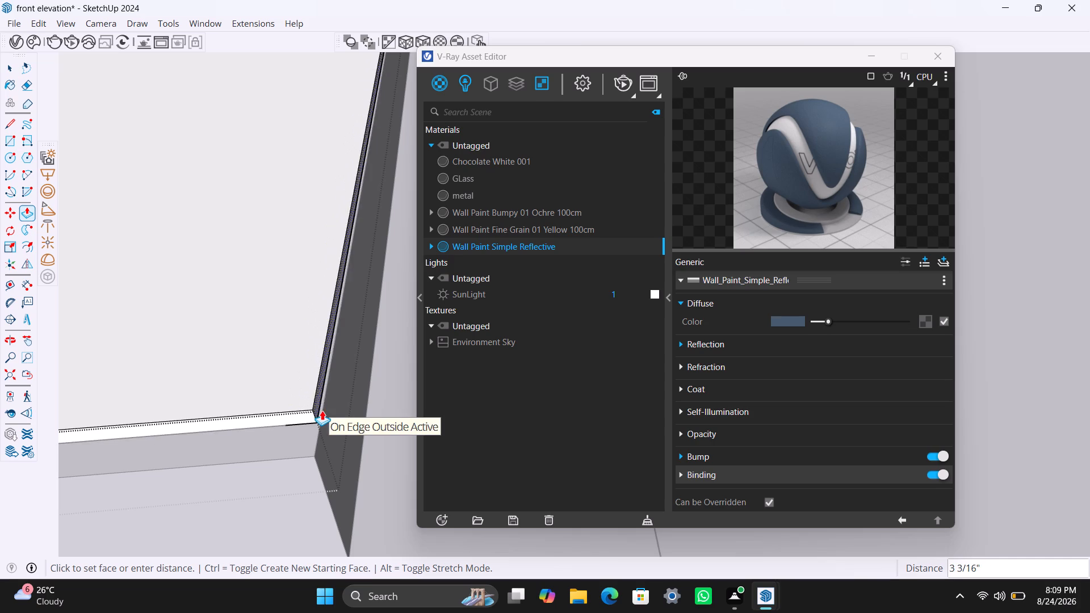
pyautogui.click(326, 414)
pyautogui.press('space')
# Push/Pull the thin slab's front edge face outward about 9 3/16", beyond the front parapet.
pyautogui.click(290, 421)
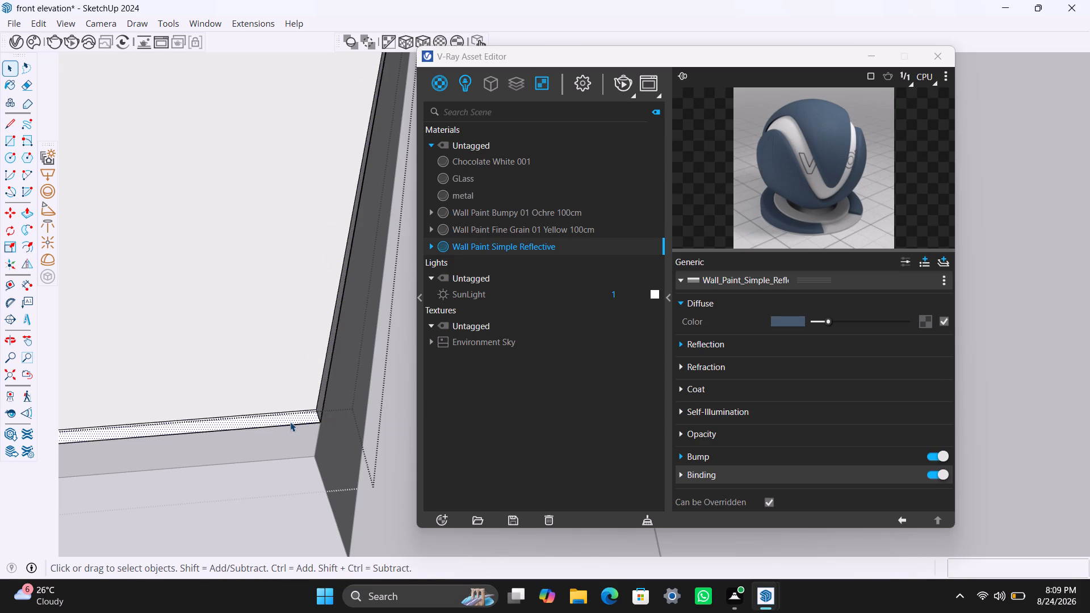
pyautogui.press('p')
pyautogui.click(290, 422)
pyautogui.click(276, 495)
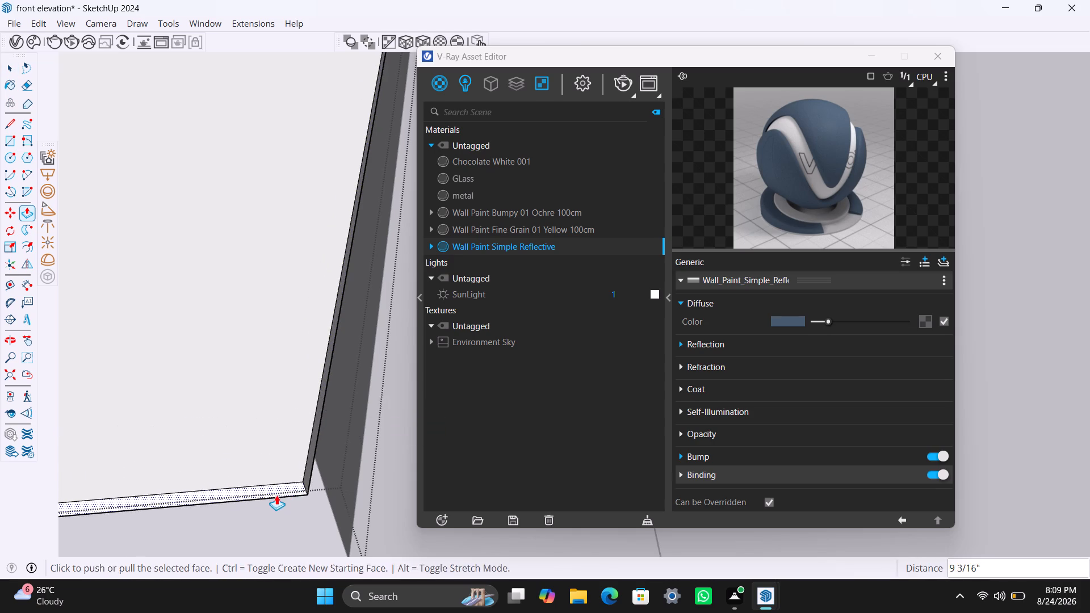
pyautogui.press('space')
# Push/Pull the thin slab's long edge face opposite the pergola outward about 3 9/16" over the parapet.
pyautogui.scroll(-20, 262, 394)
pyautogui.scroll(-20, 262, 394)
pyautogui.scroll(-2, 262, 394)
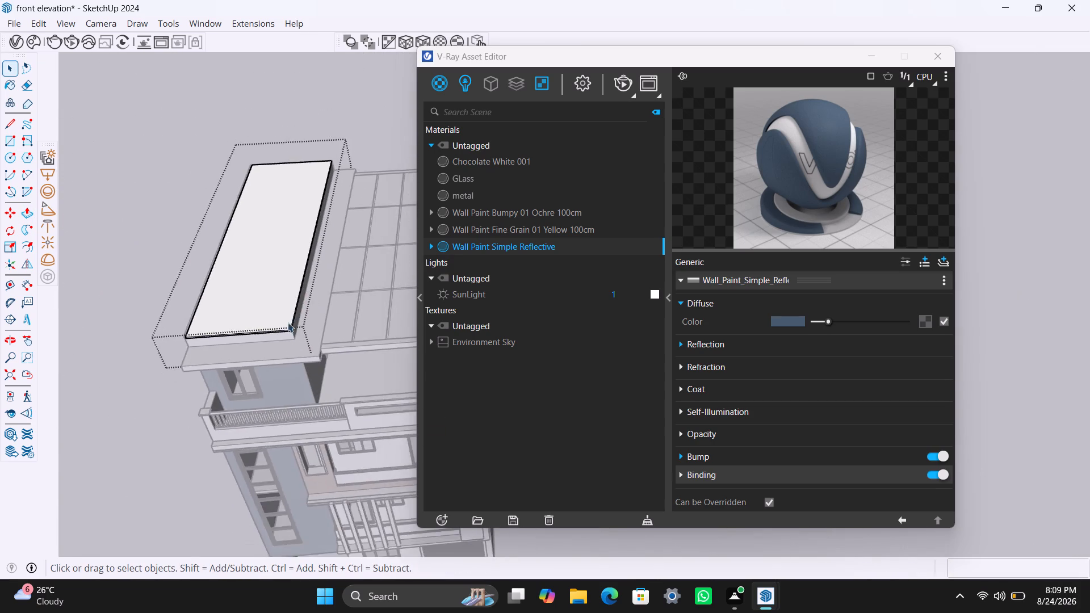
pyautogui.scroll(-2, 288, 322)
pyautogui.moveTo(263, 325); pyautogui.dragTo(328, 158, button='middle')
pyautogui.scroll(5, 299, 229)
pyautogui.moveTo(271, 267); pyautogui.dragTo(270, 129, button='middle')
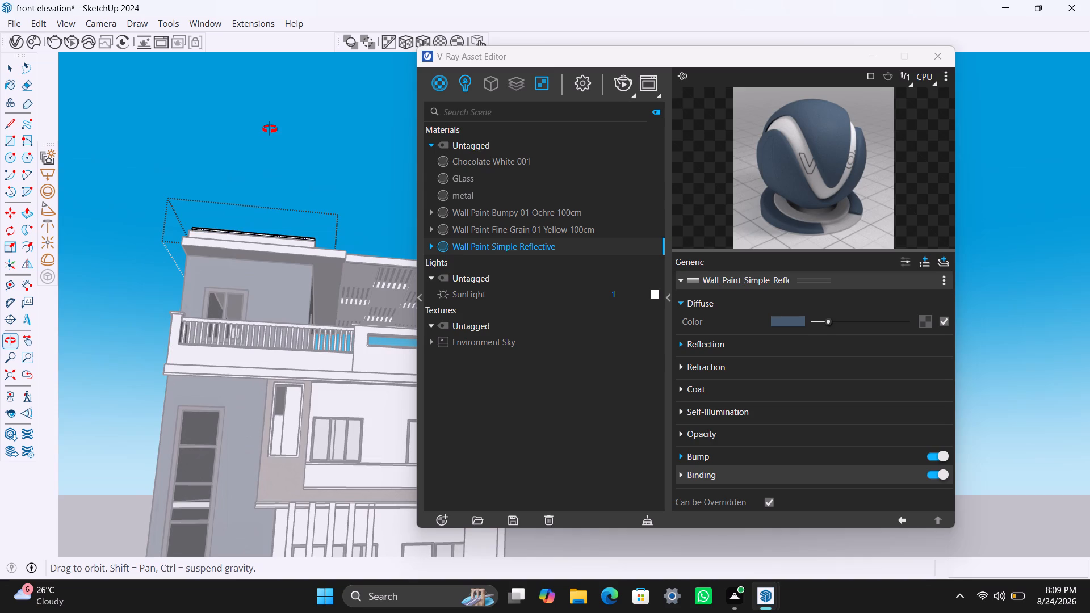
pyautogui.moveTo(270, 129); pyautogui.dragTo(269, 124, button='middle')
pyautogui.moveTo(219, 205); pyautogui.dragTo(458, 295, button='middle')
pyautogui.moveTo(230, 239); pyautogui.dragTo(340, 253, button='middle')
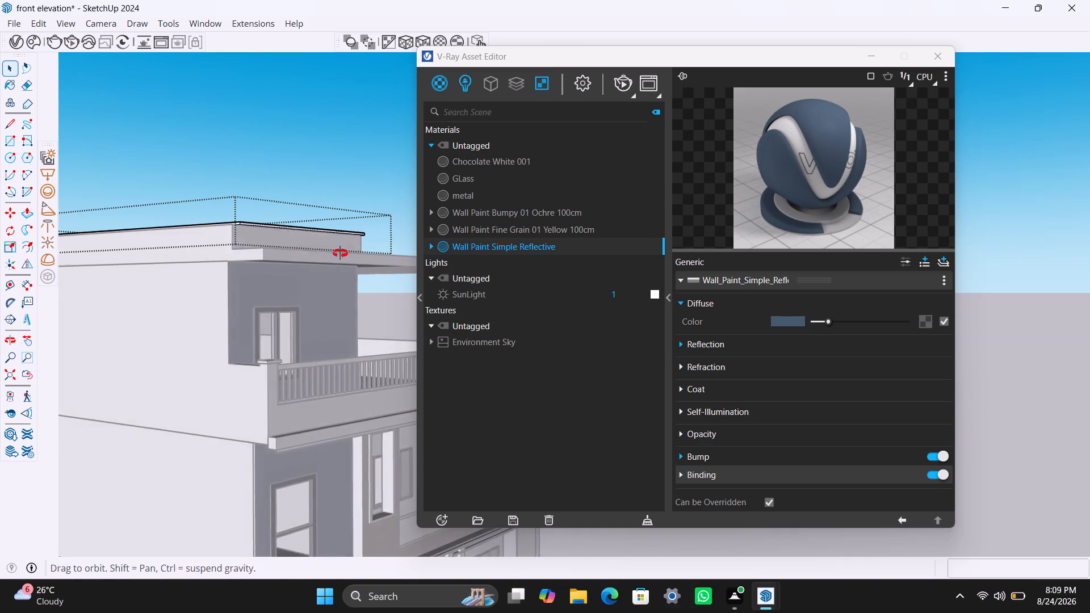
pyautogui.moveTo(340, 253); pyautogui.dragTo(351, 255, button='middle')
pyautogui.scroll(9, 249, 250)
pyautogui.moveTo(275, 242); pyautogui.dragTo(305, 299, button='middle')
pyautogui.scroll(4, 362, 287)
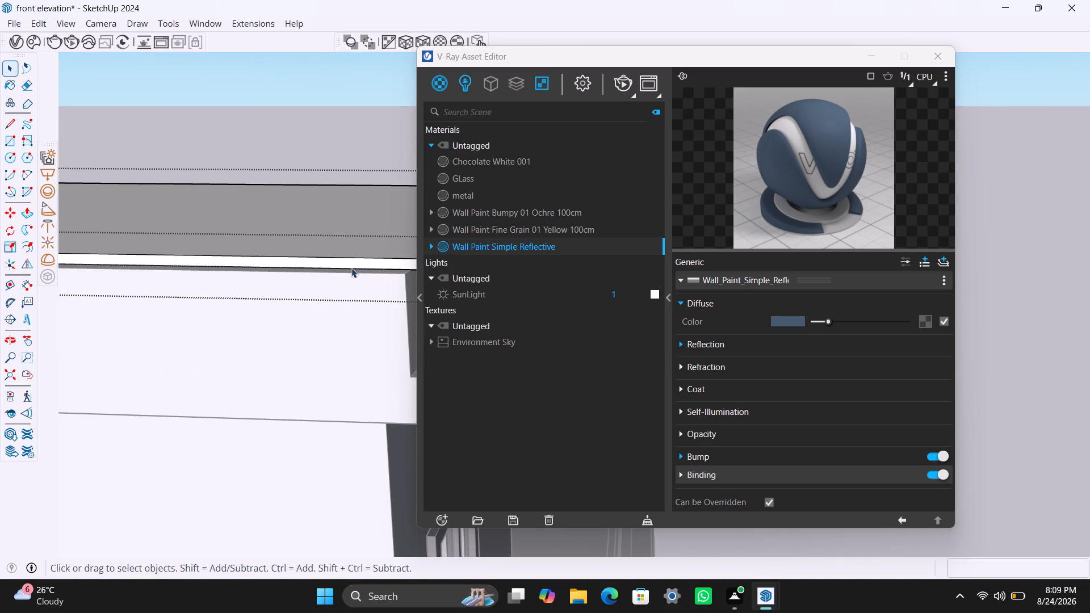
pyautogui.click(350, 263)
pyautogui.press('p')
pyautogui.click(351, 263)
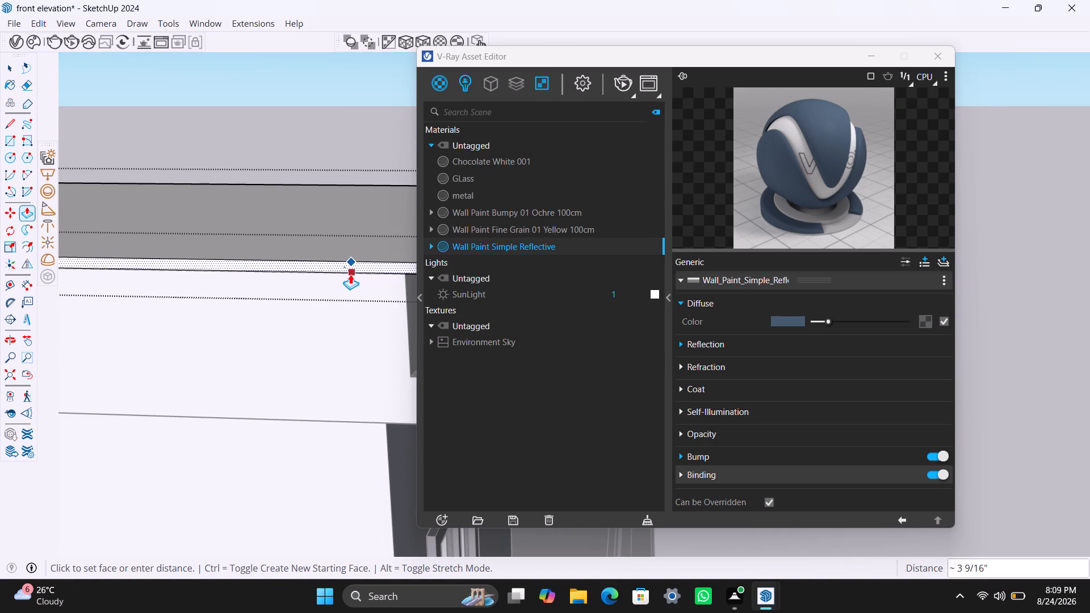
pyautogui.click(350, 275)
# Push/Pull the thin slab's rear edge face outward about 4 1/2" over the back parapet.
pyautogui.scroll(-20, 307, 253)
pyautogui.scroll(-15, 307, 253)
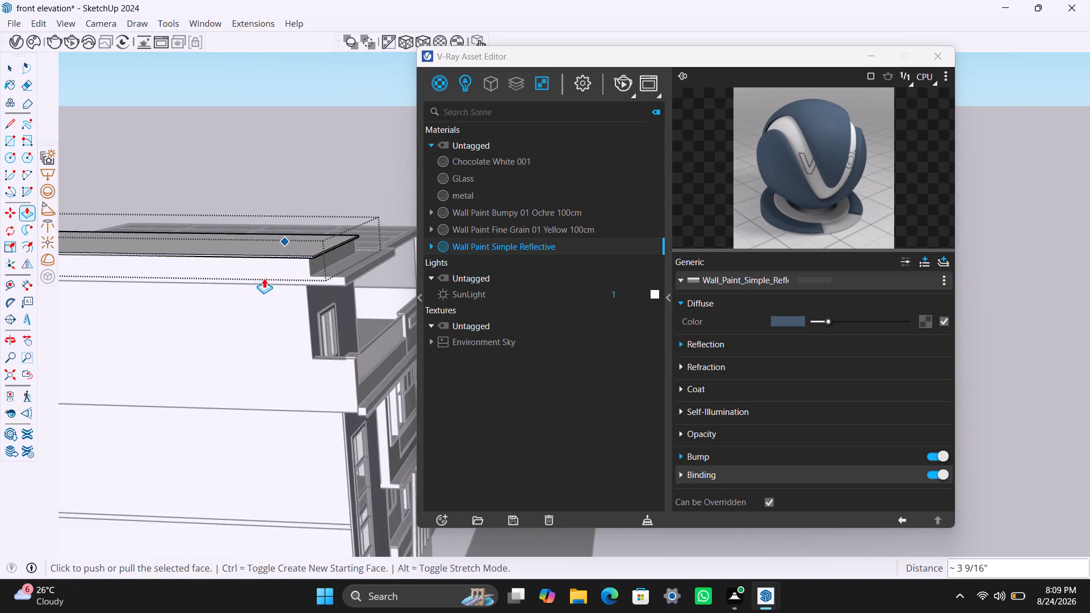
pyautogui.scroll(-17, 264, 278)
pyautogui.moveTo(202, 290); pyautogui.dragTo(465, 299, button='middle')
pyautogui.scroll(3, 177, 415)
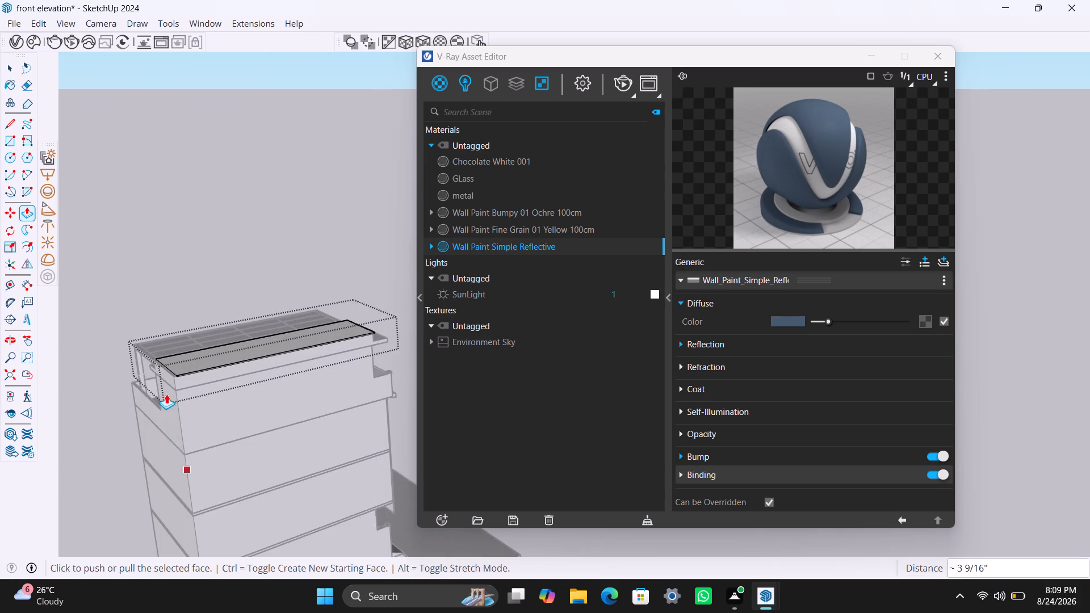
pyautogui.scroll(1, 166, 394)
pyautogui.moveTo(183, 367); pyautogui.dragTo(367, 385, button='middle')
pyautogui.scroll(11, 341, 460)
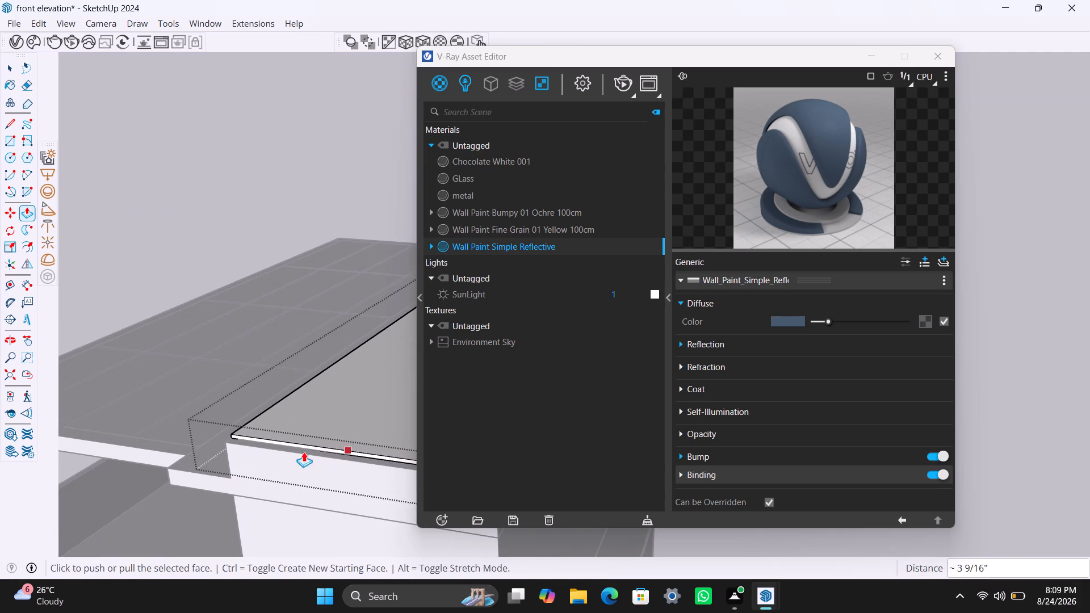
pyautogui.press('space')
pyautogui.scroll(3, 295, 445)
pyautogui.click(295, 445)
pyautogui.press('p')
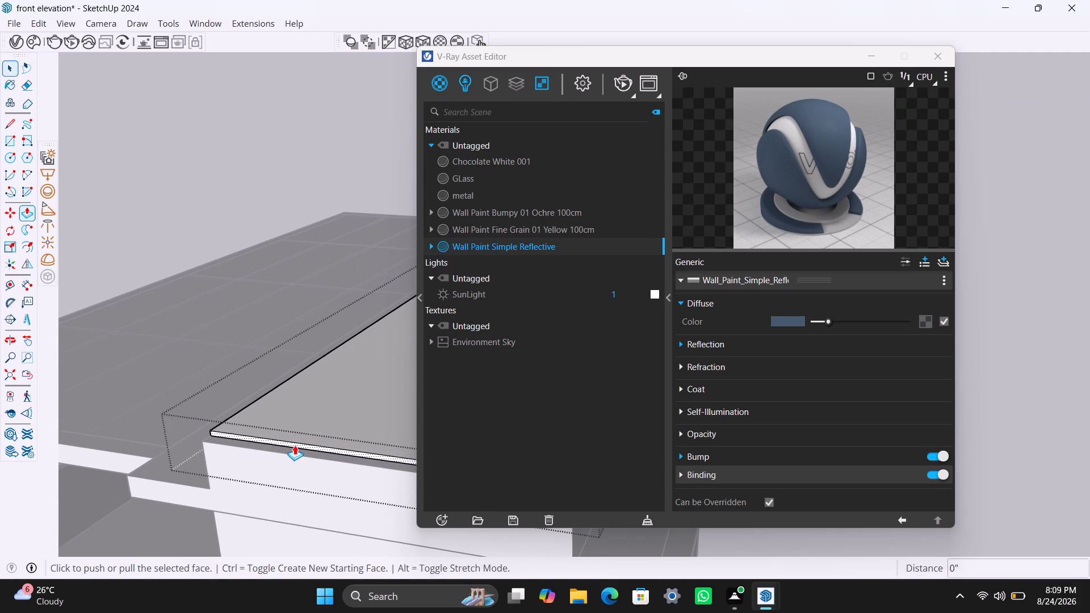
pyautogui.click(295, 445)
pyautogui.click(303, 464)
pyautogui.press('space')
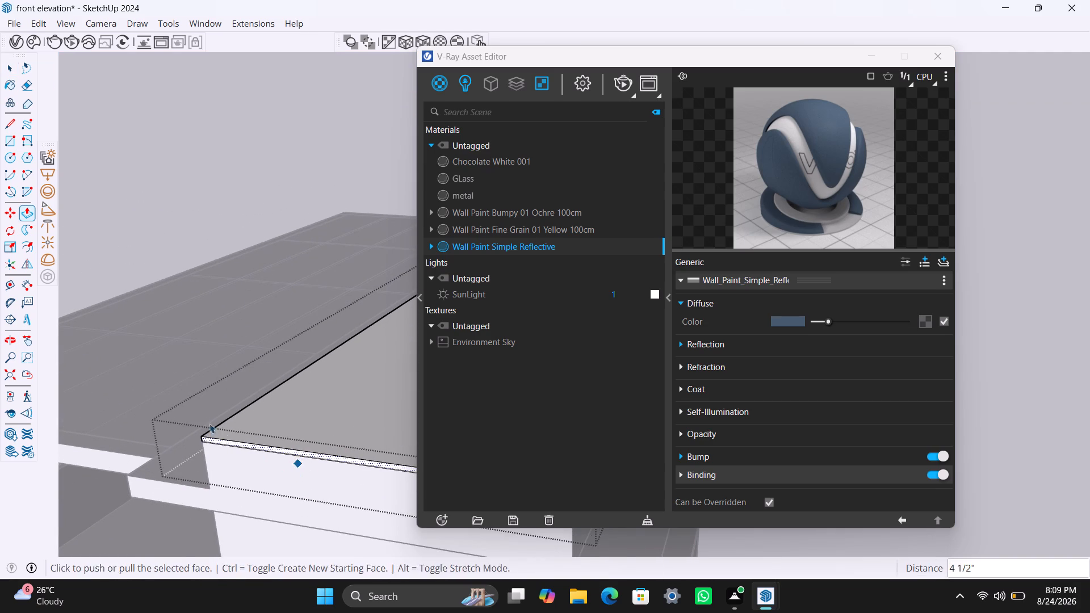
# Close the thin roof slab's group and save the model.
pyautogui.scroll(-20, 250, 404)
pyautogui.scroll(-20, 250, 404)
pyautogui.moveTo(266, 425); pyautogui.dragTo(214, 431, button='middle')
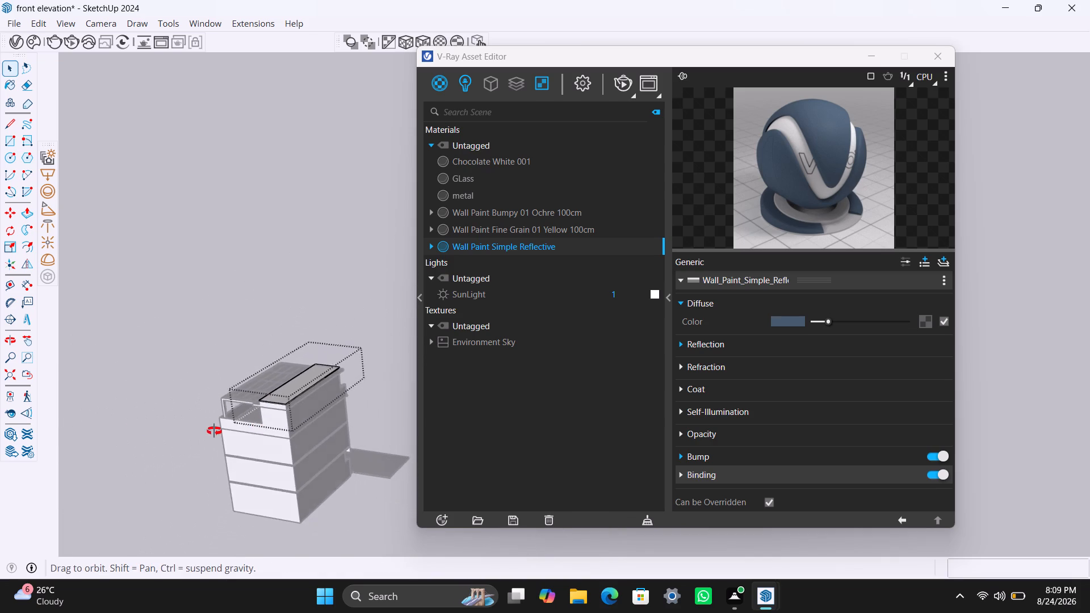
pyautogui.moveTo(214, 431); pyautogui.dragTo(0, 389, button='middle')
pyautogui.scroll(-6, 319, 402)
pyautogui.moveTo(326, 428); pyautogui.dragTo(123, 410, button='middle')
pyautogui.scroll(-6, 307, 431)
pyautogui.moveTo(332, 441); pyautogui.dragTo(193, 451, button='middle')
pyautogui.scroll(-5, 322, 439)
pyautogui.moveTo(356, 447); pyautogui.dragTo(195, 460, button='middle')
pyautogui.scroll(6, 315, 445)
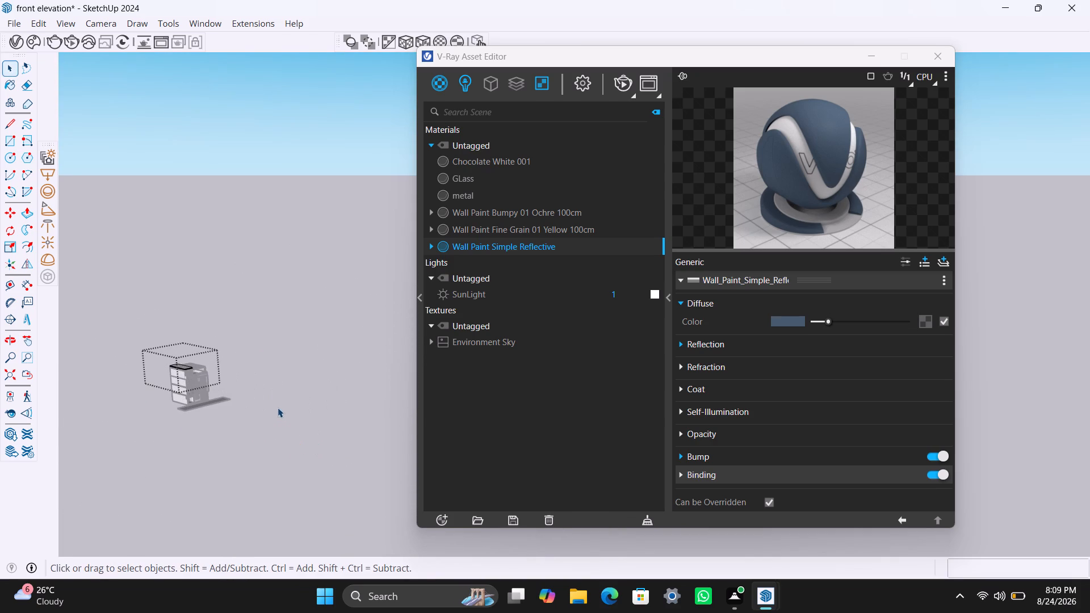
pyautogui.press('space')
pyautogui.click(292, 398)
pyautogui.hotkey('ctrl', 's')
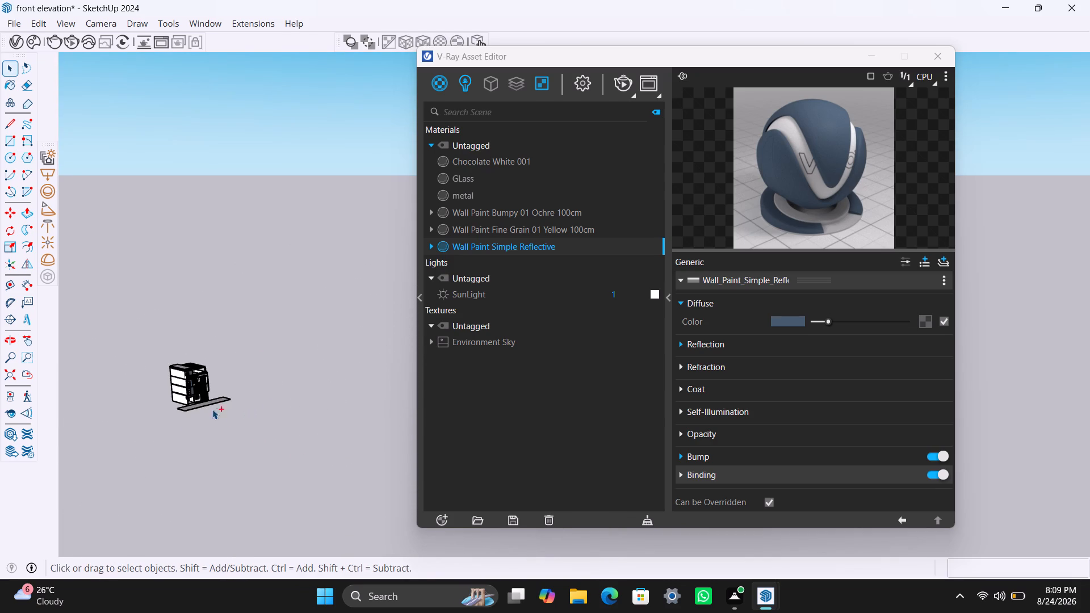
# Apply Wall Paint Simple Reflective to the top roof parapet's front face, with a cubic texture projection fitted to its bounding box.
pyautogui.scroll(12, 210, 394)
pyautogui.moveTo(275, 412); pyautogui.dragTo(120, 439, button='middle')
pyautogui.scroll(7, 206, 366)
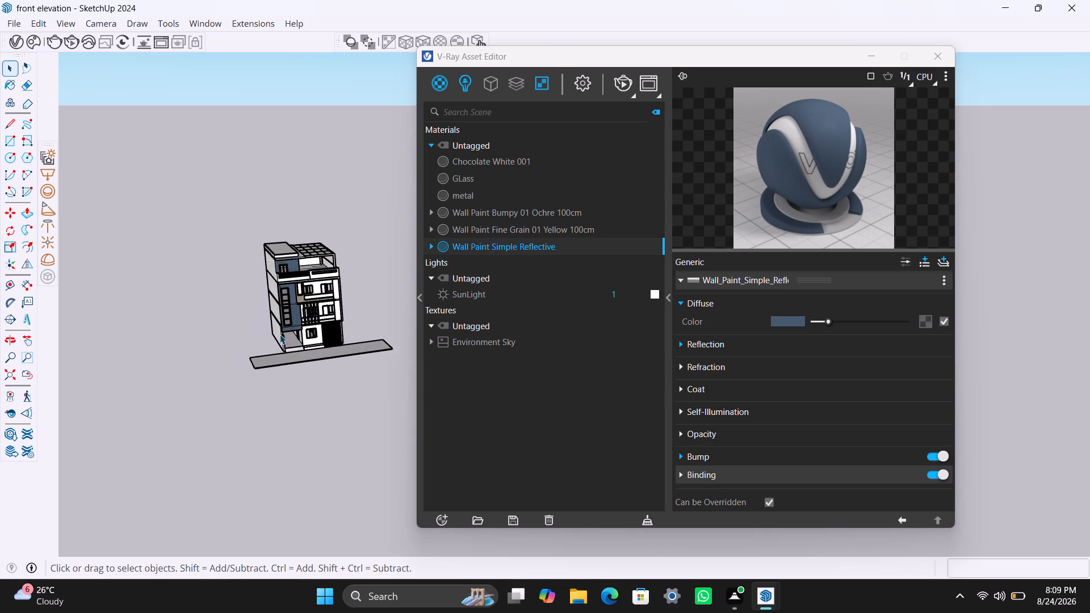
pyautogui.scroll(4, 280, 334)
pyautogui.moveTo(299, 351); pyautogui.dragTo(232, 455, button='middle')
pyautogui.scroll(6, 278, 354)
pyautogui.moveTo(250, 373); pyautogui.dragTo(182, 326, button='middle')
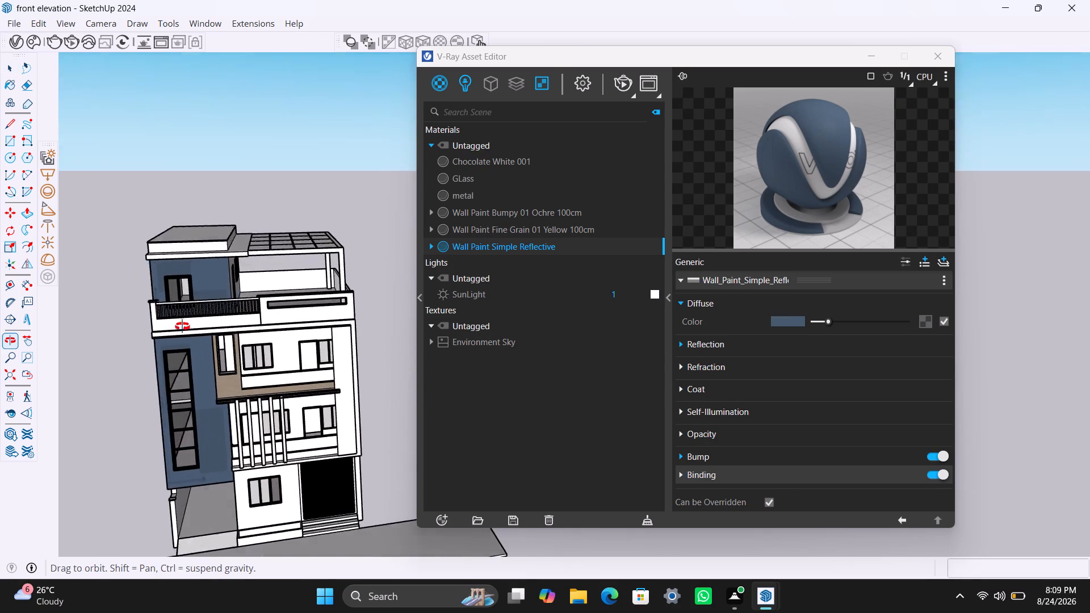
pyautogui.moveTo(182, 326); pyautogui.dragTo(193, 279, button='middle')
pyautogui.scroll(-4, 228, 295)
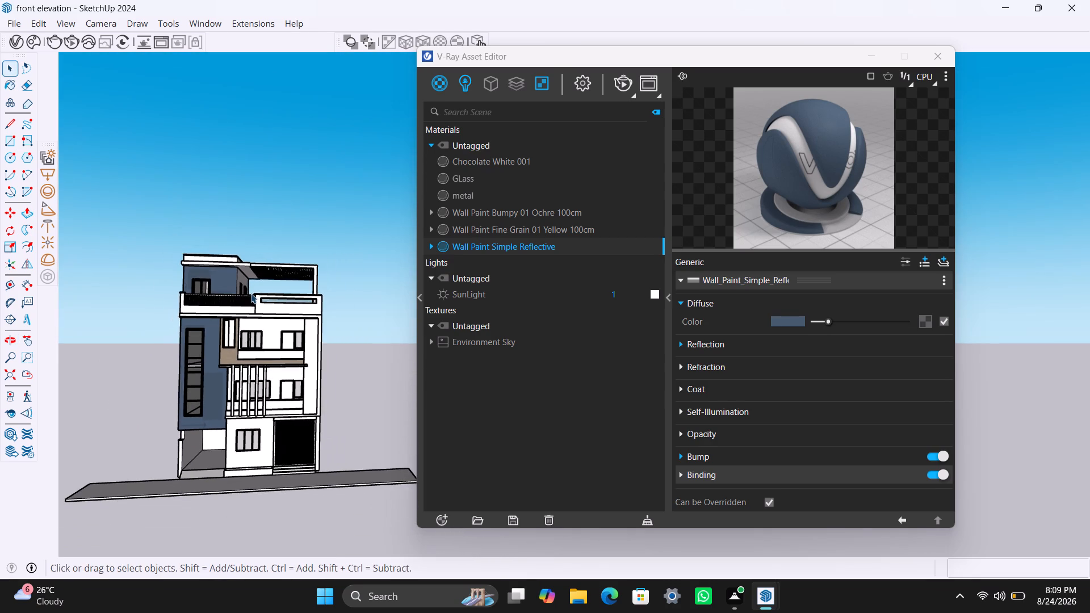
pyautogui.moveTo(251, 293); pyautogui.dragTo(259, 273, button='middle')
pyautogui.moveTo(232, 269); pyautogui.dragTo(252, 321, button='middle')
pyautogui.scroll(6, 203, 266)
pyautogui.tripleClick(208, 286)
pyautogui.click(209, 286)
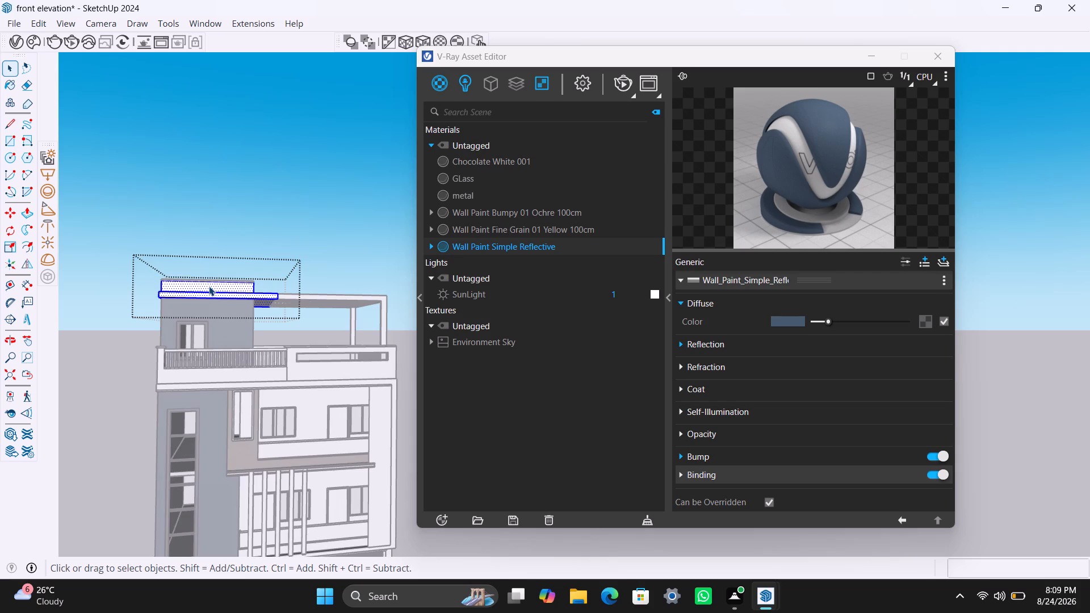
pyautogui.tripleClick(209, 286)
pyautogui.moveTo(206, 288); pyautogui.dragTo(207, 318, button='middle')
pyautogui.scroll(5, 208, 310)
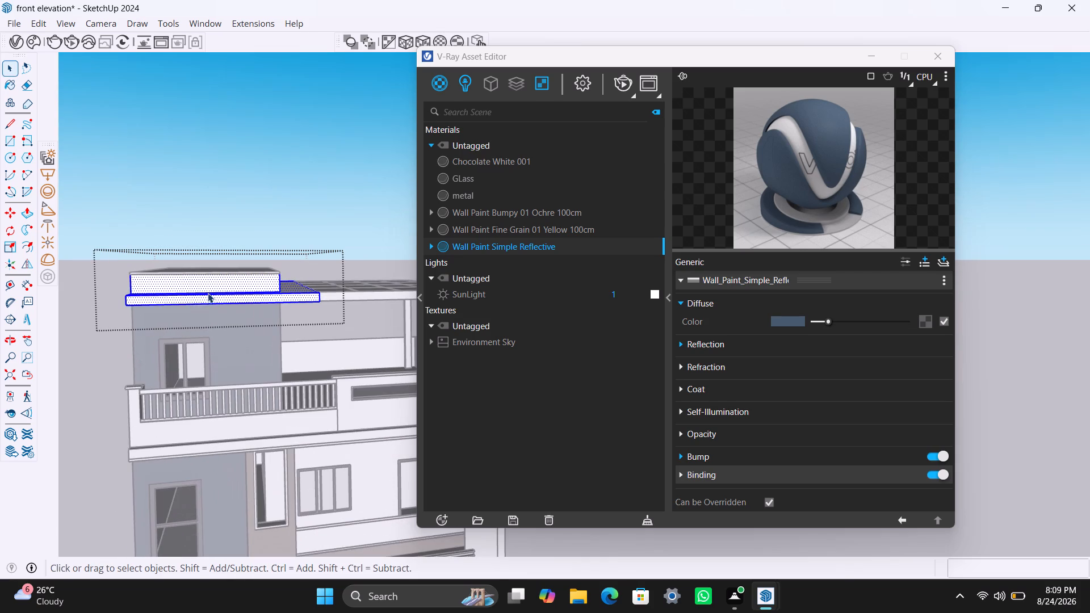
pyautogui.click(208, 287)
pyautogui.rightClick(462, 251)
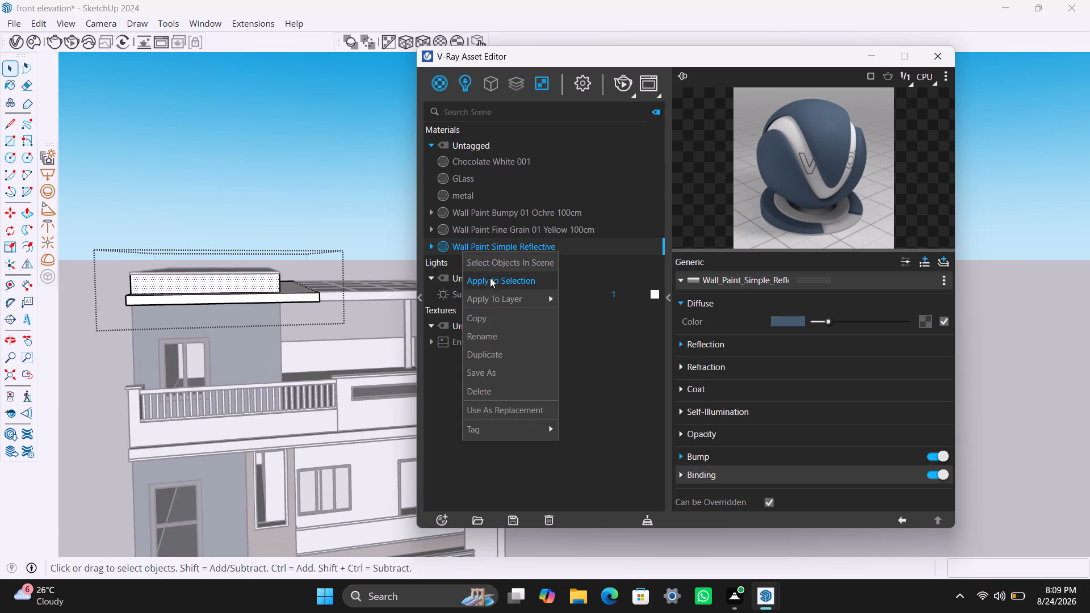
pyautogui.click(491, 279)
pyautogui.click(427, 37)
pyautogui.click(316, 185)
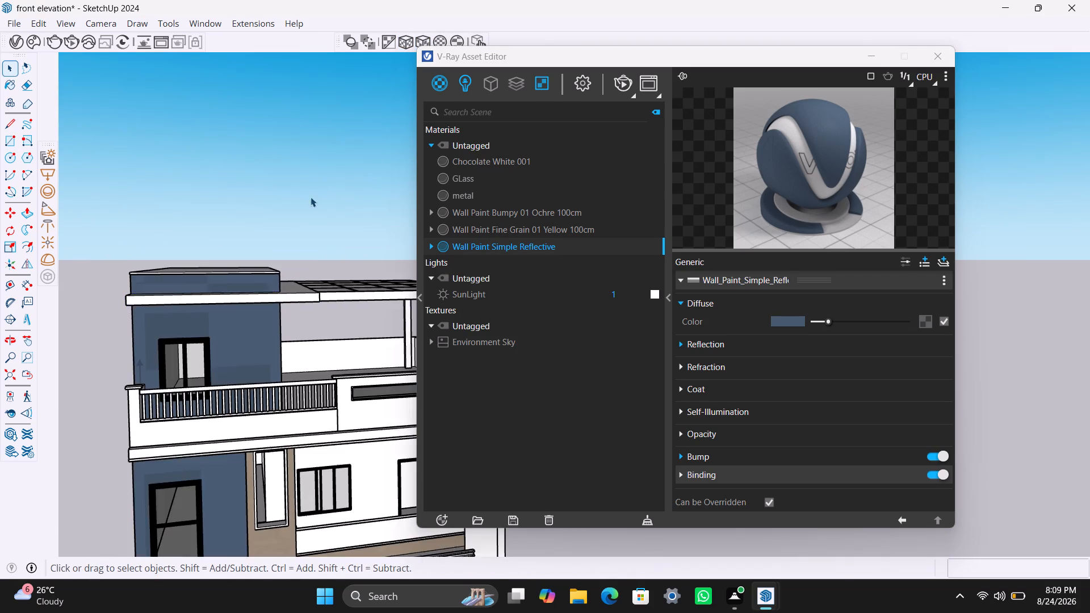
# Apply Wall Paint Simple Reflective with the fitted cubic projection to the front frame face around the tall narrow opening in the brown wall, then close its group.
pyautogui.scroll(-4, 290, 334)
pyautogui.keyDown('shift'); pyautogui.moveTo(256, 351); pyautogui.dragTo(241, 293, button='middle'); pyautogui.keyUp('shift')
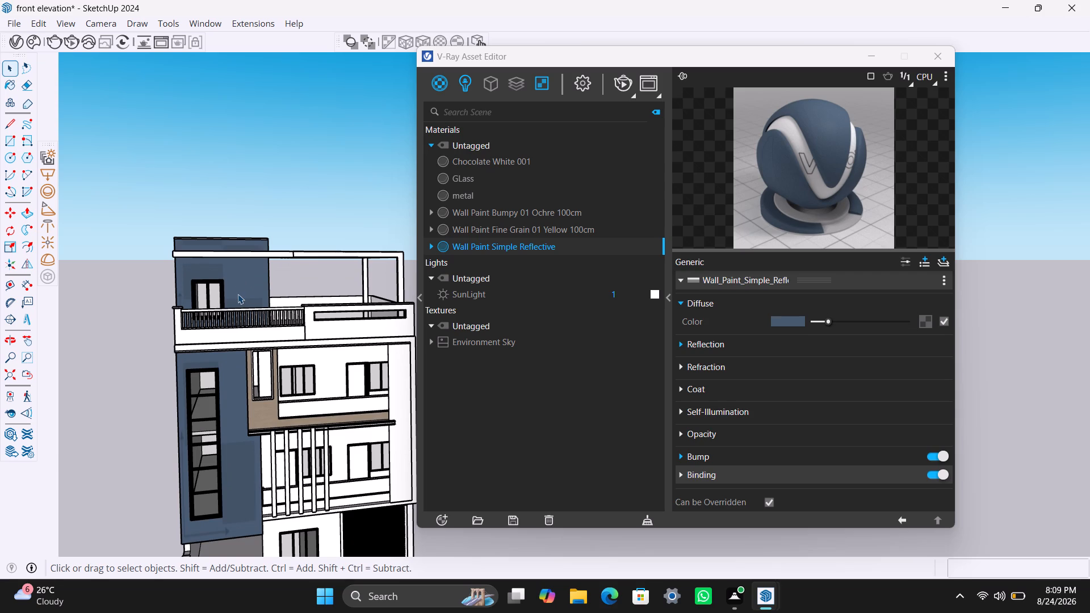
pyautogui.scroll(3, 261, 394)
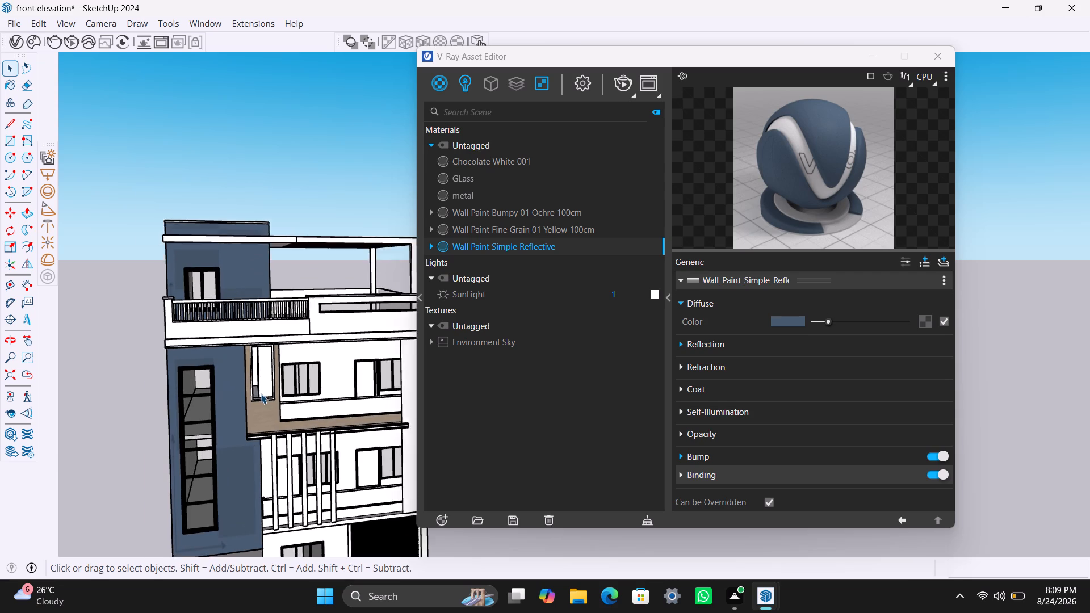
pyautogui.scroll(15, 255, 399)
pyautogui.click(243, 400)
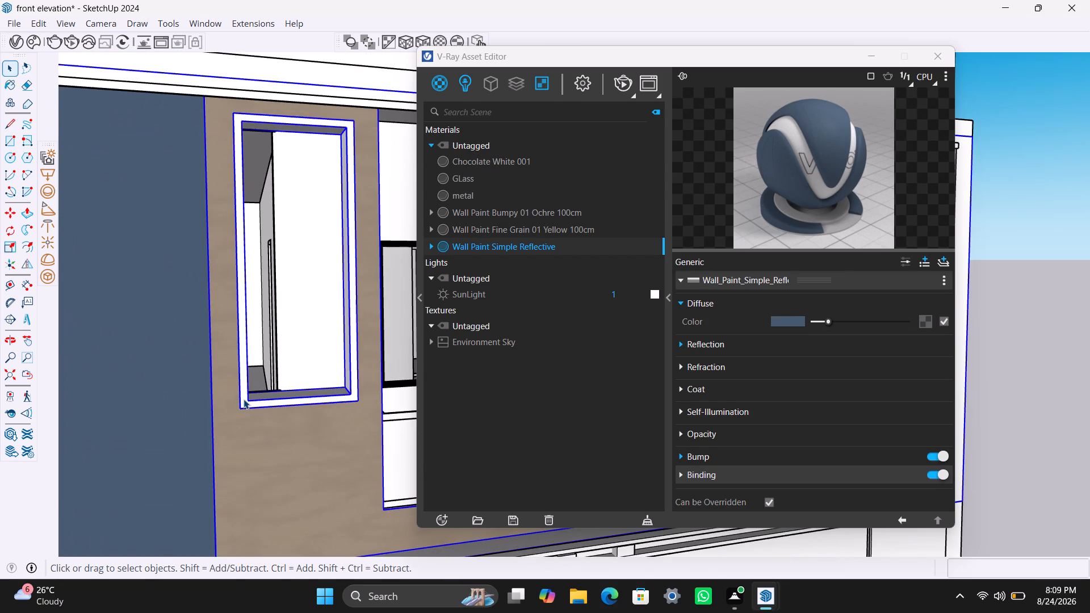
pyautogui.tripleClick(244, 399)
pyautogui.tripleClick(245, 397)
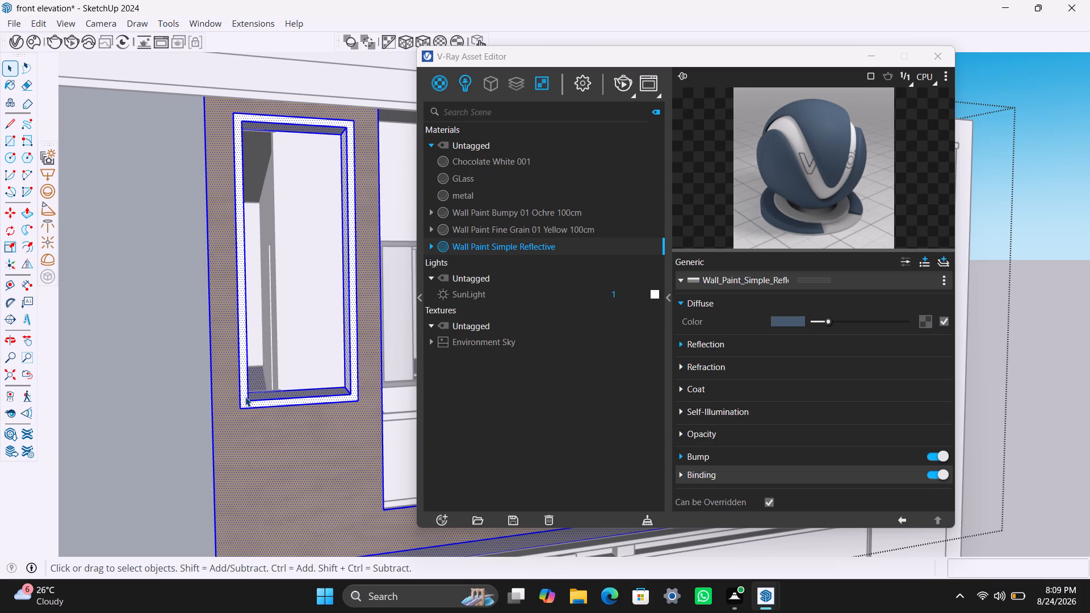
pyautogui.click(246, 396)
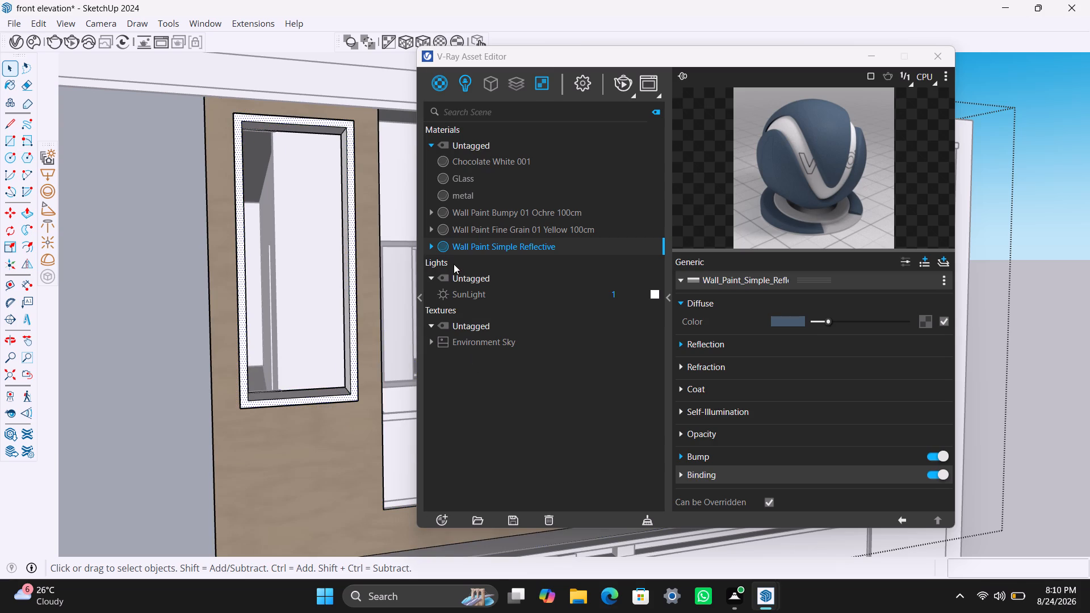
pyautogui.rightClick(464, 247)
pyautogui.click(478, 272)
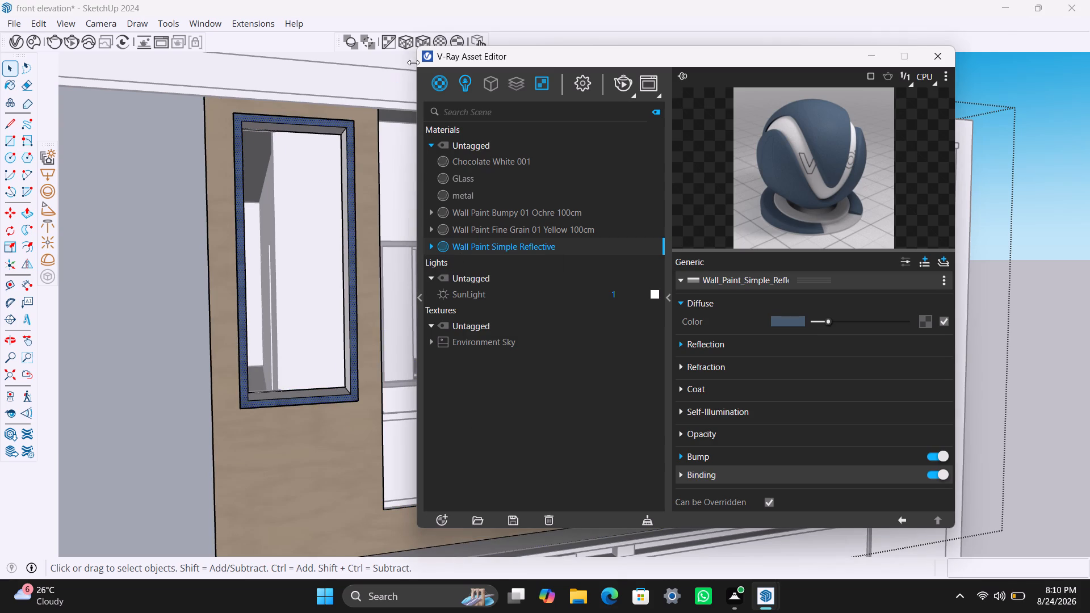
pyautogui.click(421, 41)
pyautogui.scroll(-12, 326, 338)
pyautogui.scroll(-4, 275, 409)
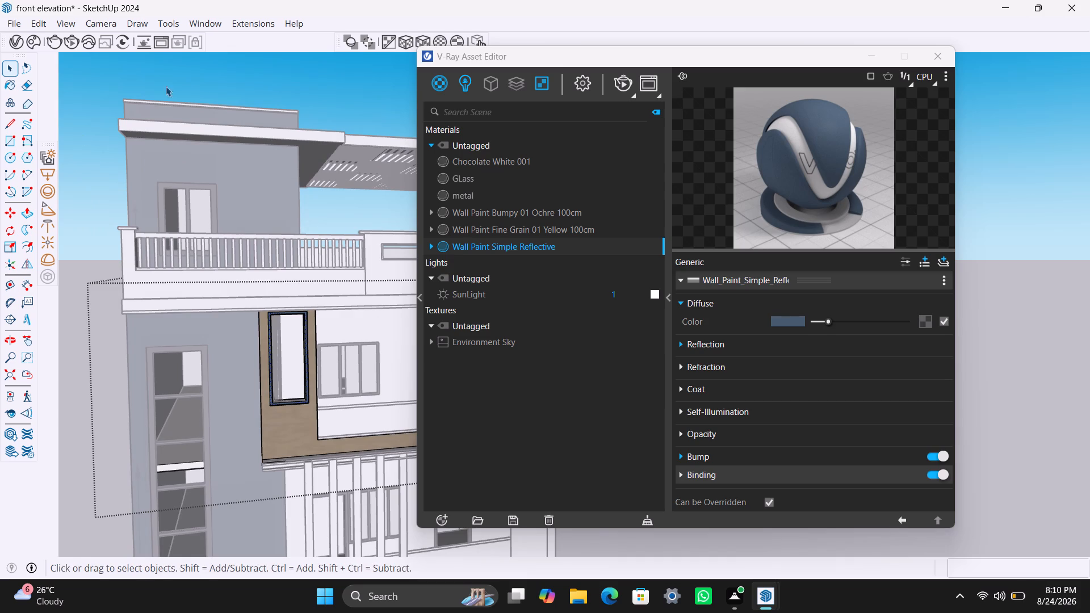
pyautogui.moveTo(284, 93); pyautogui.dragTo(275, 93)
pyautogui.press('space')
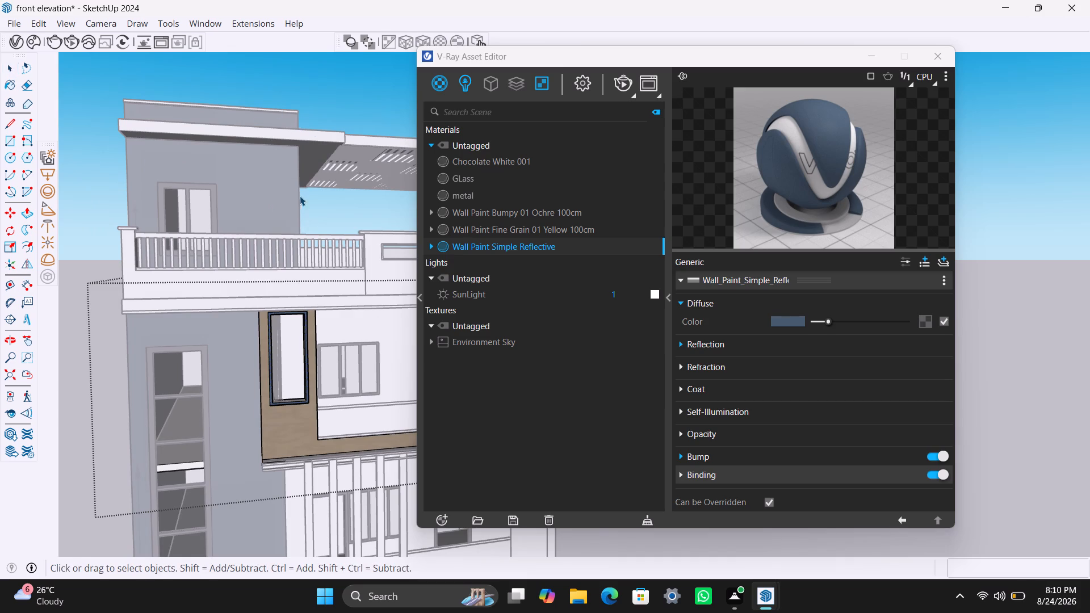
pyautogui.tripleClick(106, 163)
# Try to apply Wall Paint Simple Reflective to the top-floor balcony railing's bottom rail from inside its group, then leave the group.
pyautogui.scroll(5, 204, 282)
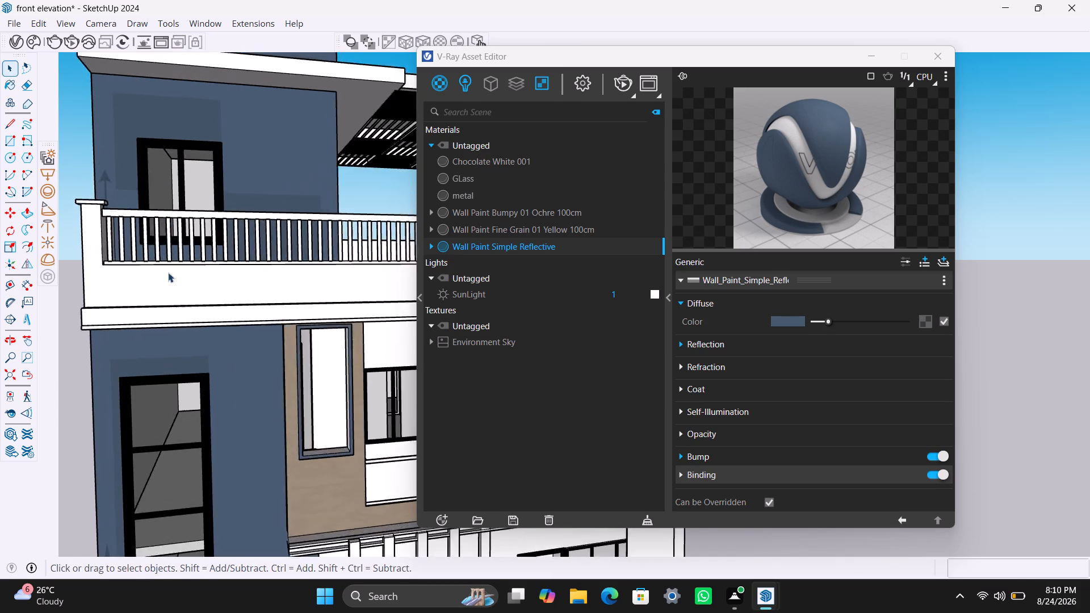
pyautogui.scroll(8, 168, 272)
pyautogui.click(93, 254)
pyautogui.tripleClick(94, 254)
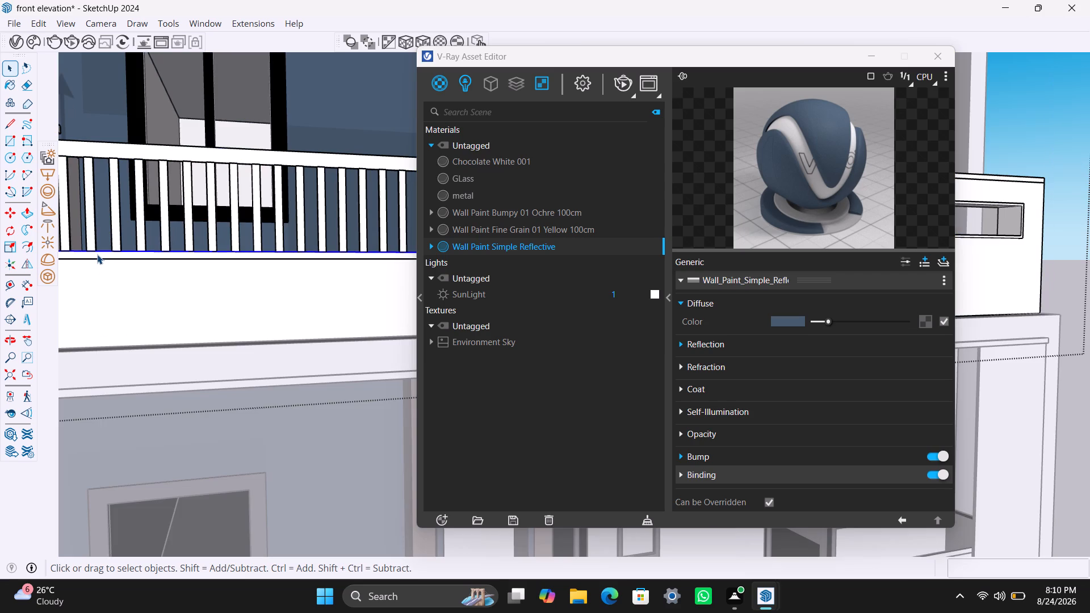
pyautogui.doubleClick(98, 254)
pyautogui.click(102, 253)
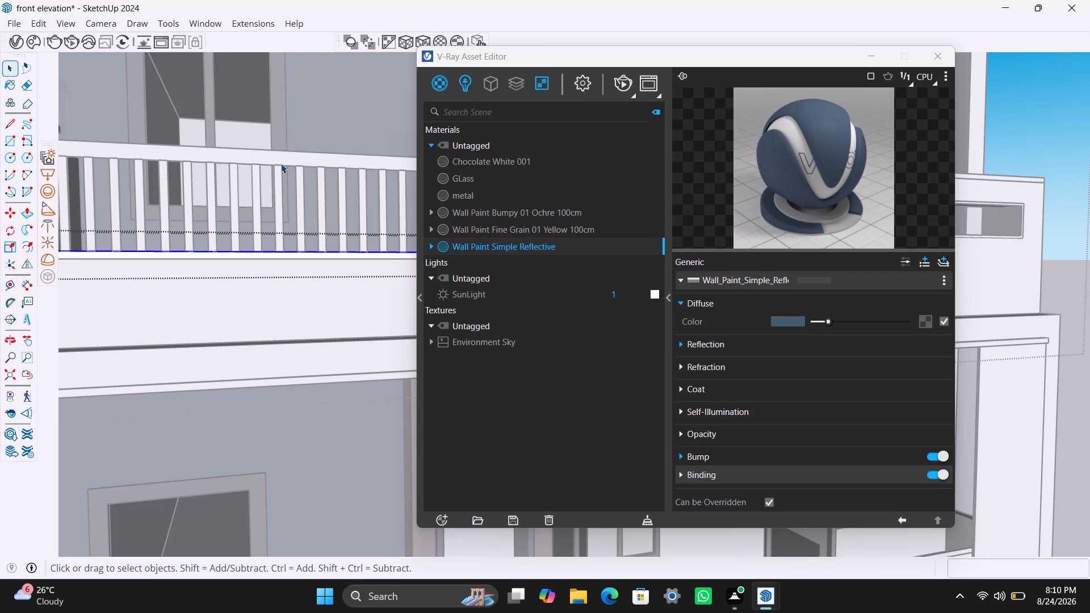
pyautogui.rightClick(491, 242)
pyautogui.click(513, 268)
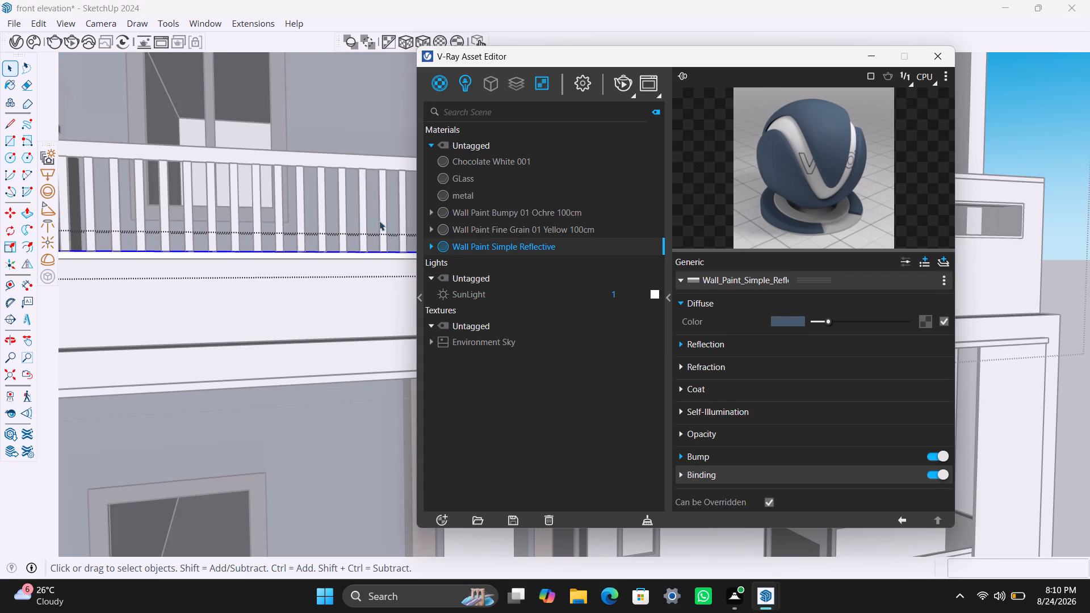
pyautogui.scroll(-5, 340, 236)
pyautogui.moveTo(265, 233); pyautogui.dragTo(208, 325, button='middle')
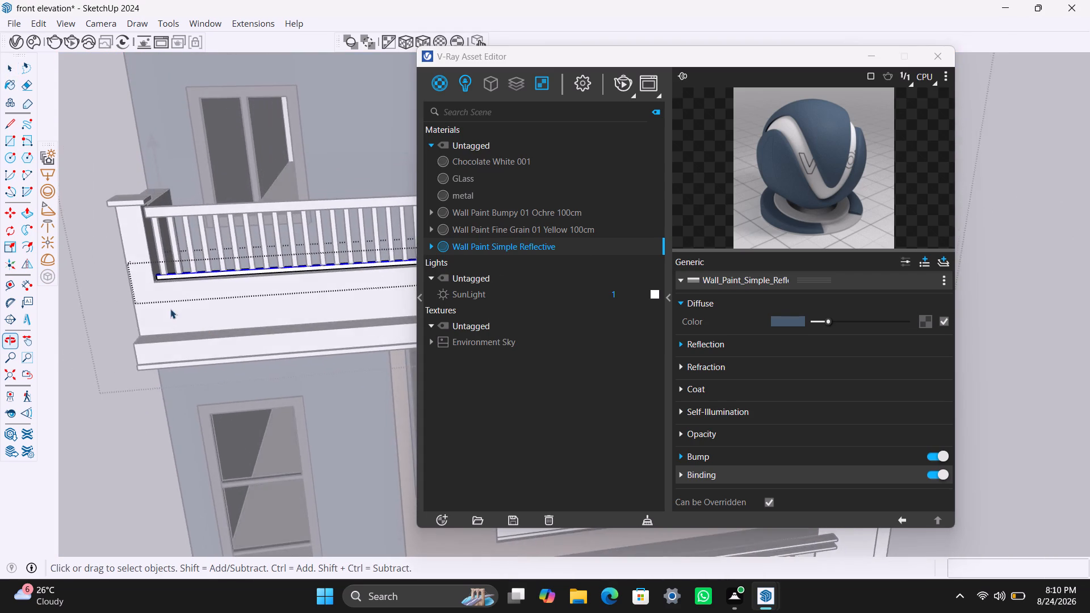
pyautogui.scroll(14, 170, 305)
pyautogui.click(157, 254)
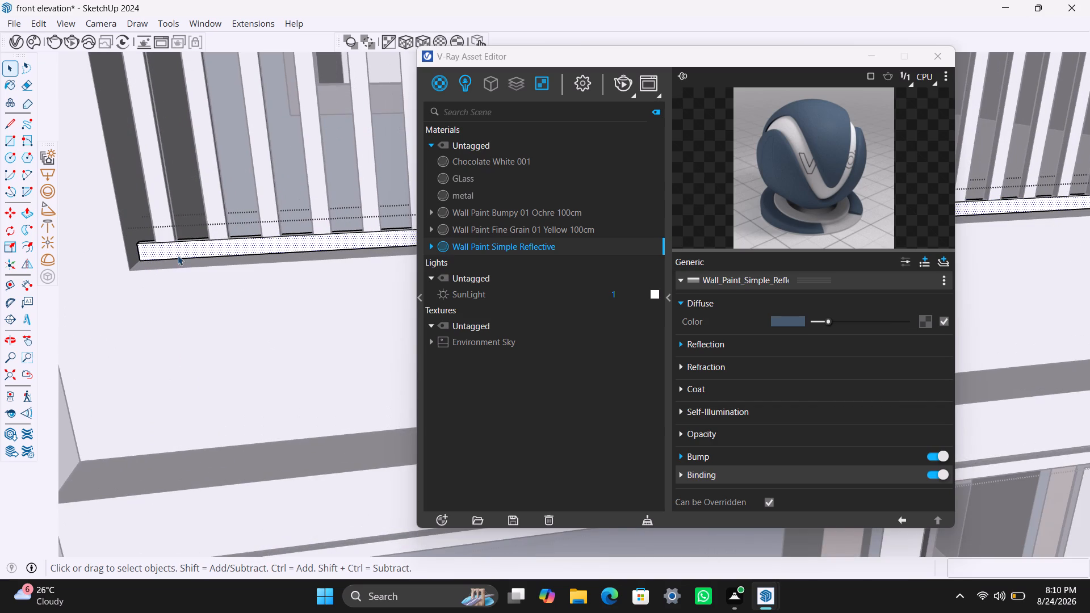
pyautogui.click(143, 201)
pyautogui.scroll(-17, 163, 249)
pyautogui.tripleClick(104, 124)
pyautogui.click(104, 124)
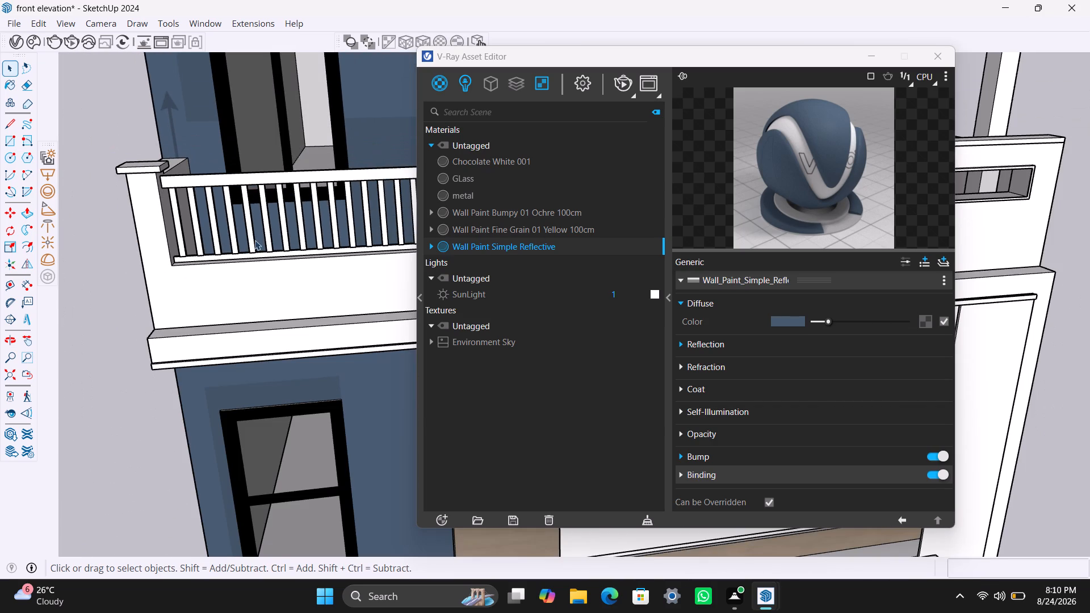
# Apply Wall Paint Simple Reflective to the whole bottom rail of the top-floor balcony railing, with the fitted cubic texture projection.
pyautogui.scroll(3, 214, 256)
pyautogui.click(190, 256)
pyautogui.doubleClick(188, 257)
pyautogui.click(182, 259)
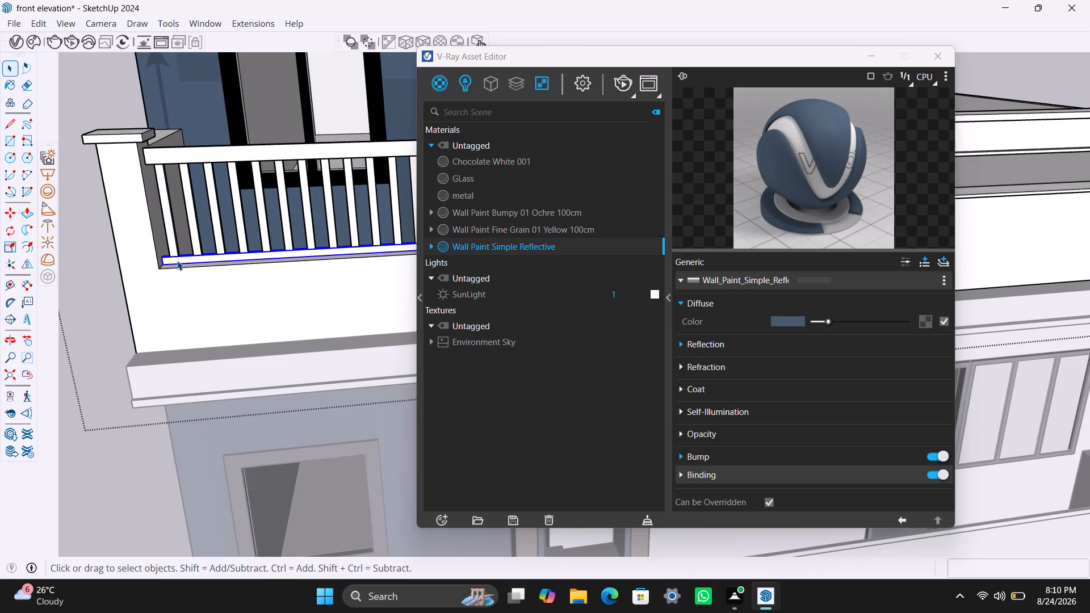
pyautogui.rightClick(464, 246)
pyautogui.click(490, 278)
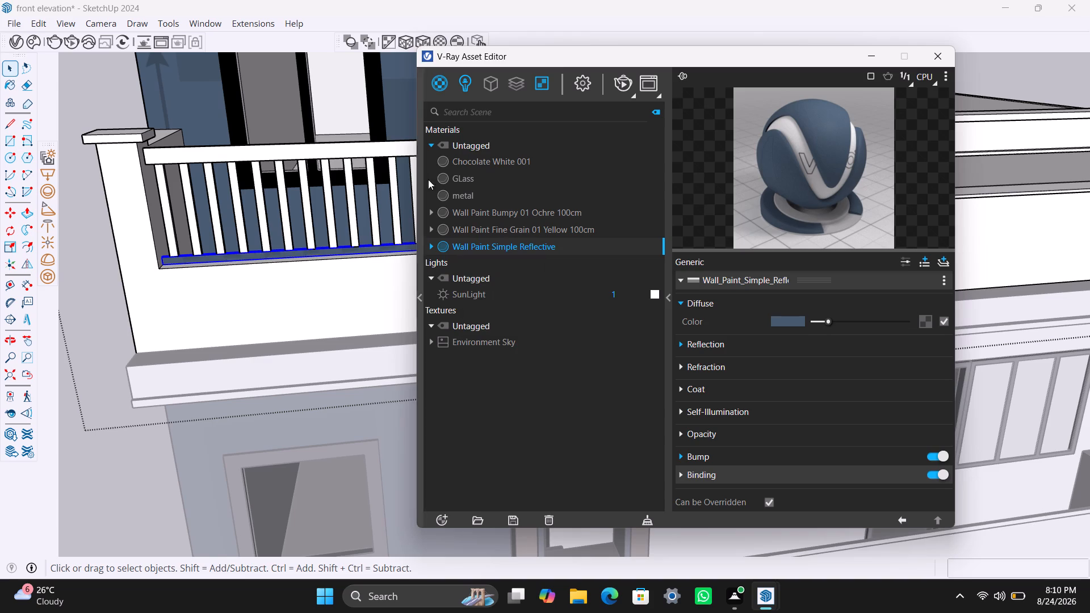
pyautogui.click(422, 36)
# Apply Wall Paint Simple Reflective with the fitted cubic projection to the coping of the solid terrace parapet beside the railing.
pyautogui.scroll(-11, 319, 315)
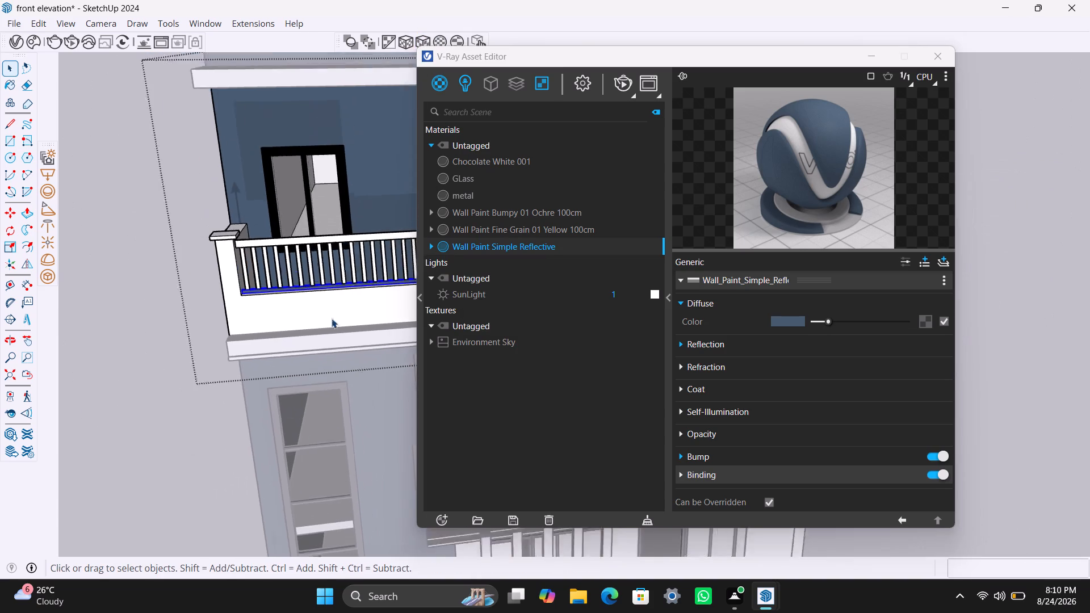
pyautogui.keyDown('shift'); pyautogui.moveTo(345, 317); pyautogui.dragTo(67, 314, button='middle'); pyautogui.keyUp('shift')
pyautogui.scroll(-1, 291, 290)
pyautogui.keyDown('shift'); pyautogui.moveTo(303, 281); pyautogui.dragTo(251, 287, button='middle'); pyautogui.keyUp('shift')
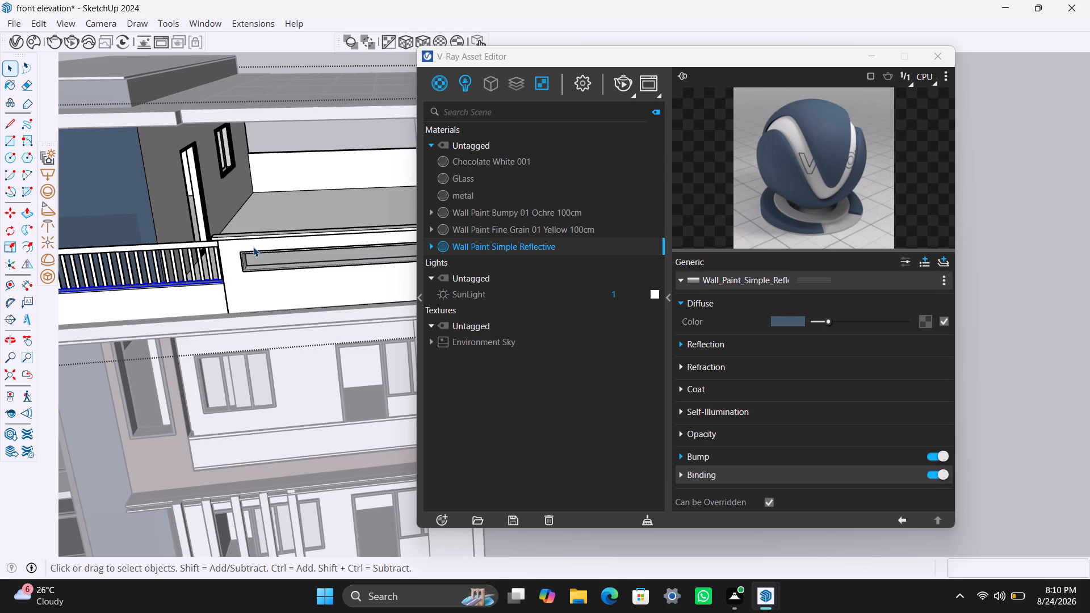
pyautogui.scroll(8, 254, 253)
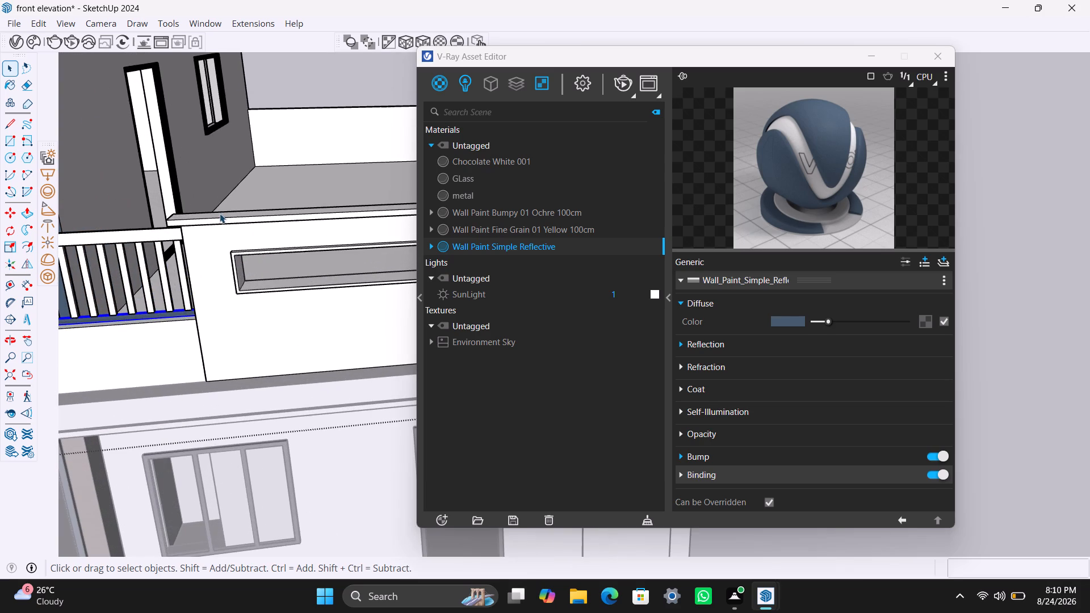
pyautogui.click(223, 219)
pyautogui.rightClick(519, 249)
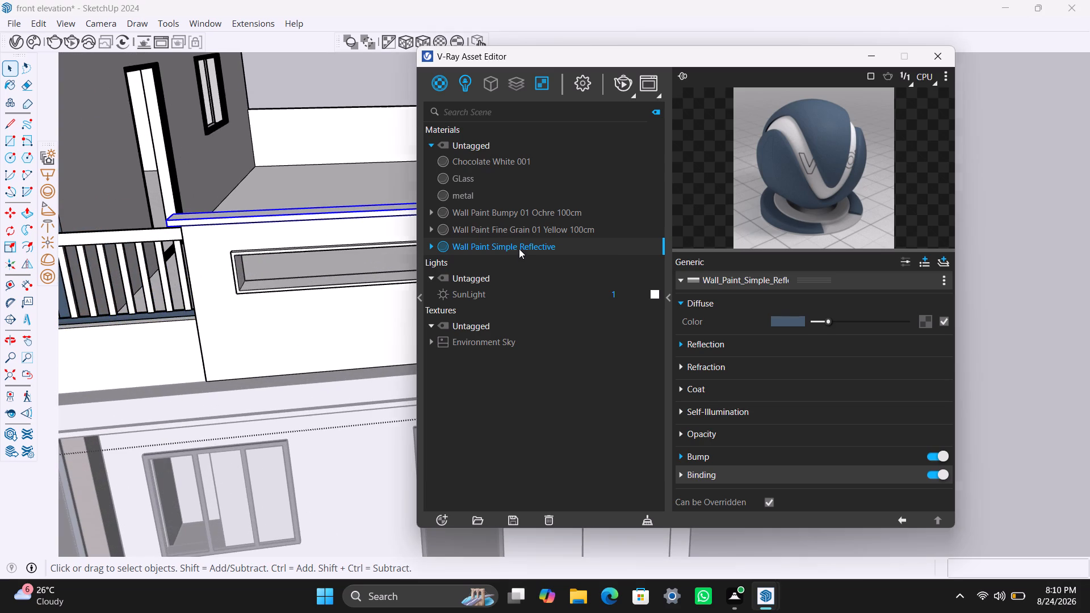
pyautogui.click(546, 278)
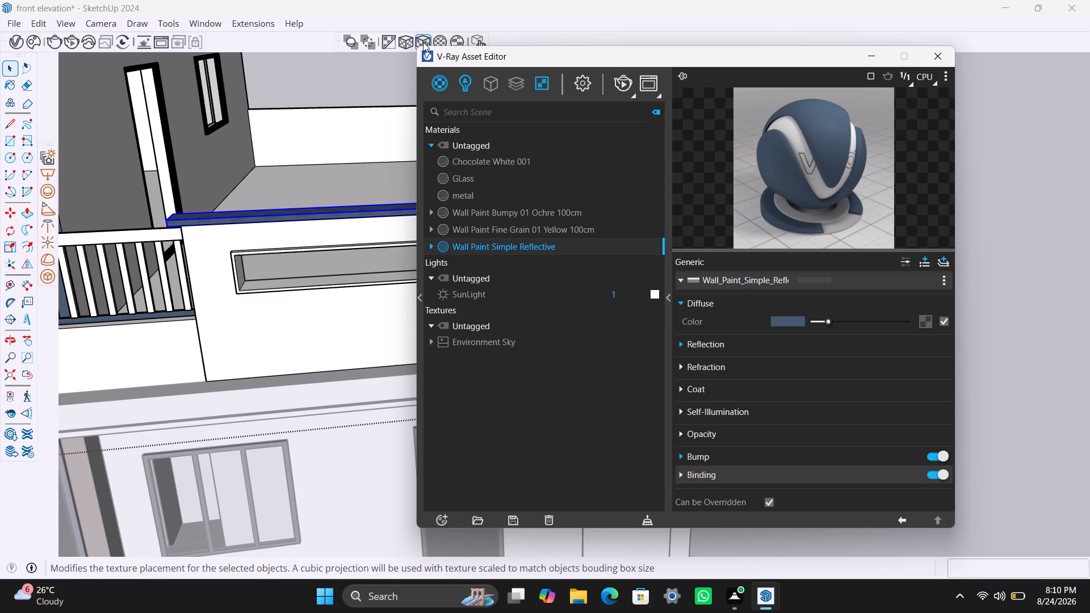
pyautogui.click(423, 42)
# Apply Wall Paint Simple Reflective with the fitted cubic projection to the front frame face around the long opening in the solid terrace parapet.
pyautogui.click(238, 290)
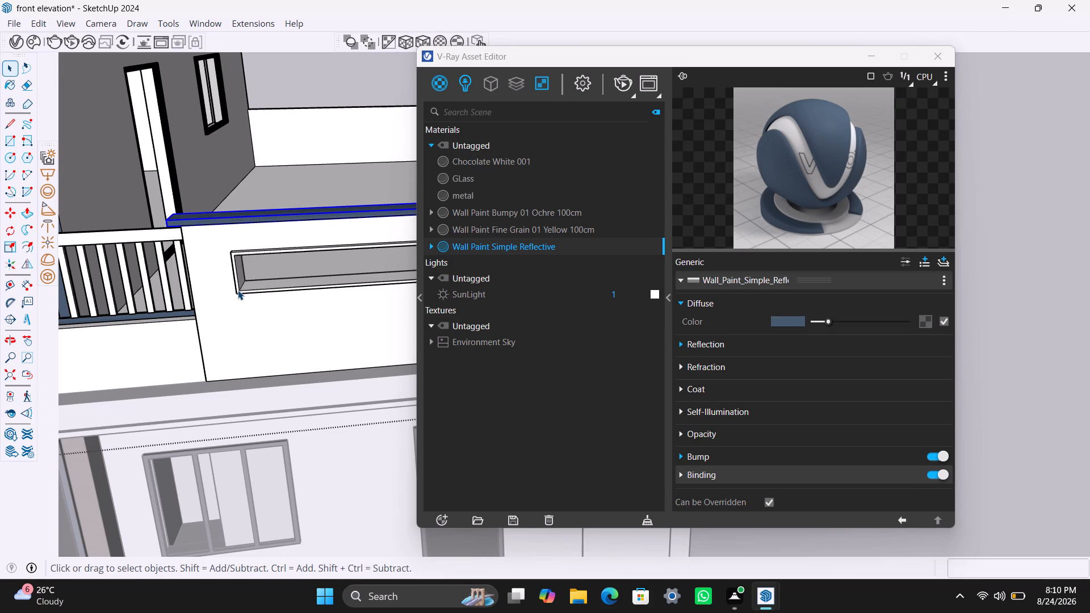
pyautogui.doubleClick(237, 290)
pyautogui.click(236, 289)
pyautogui.doubleClick(238, 288)
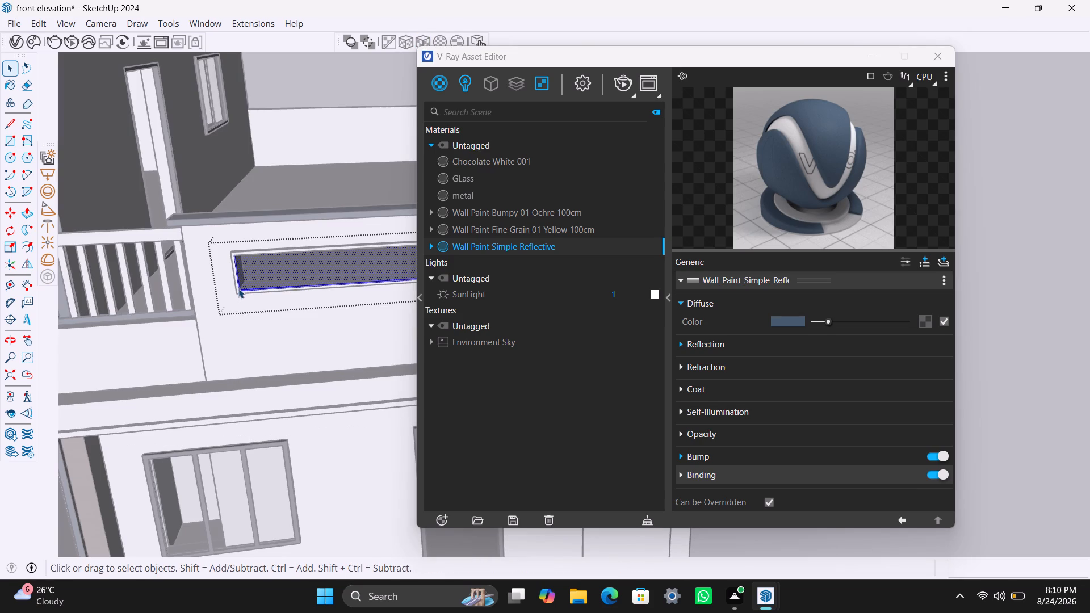
pyautogui.tripleClick(238, 291)
pyautogui.click(238, 292)
pyautogui.scroll(10, 238, 292)
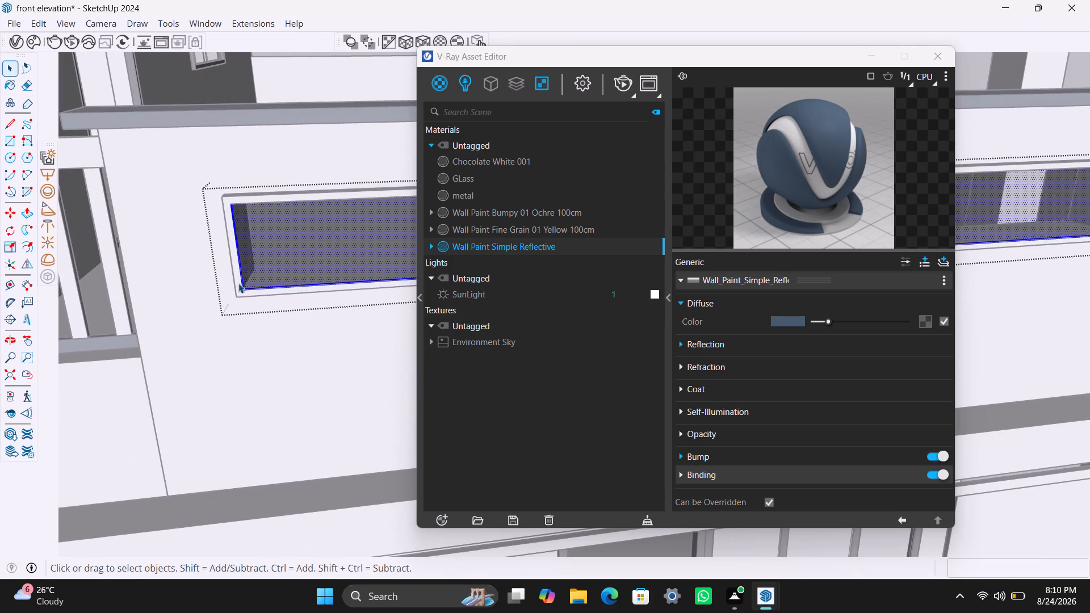
pyautogui.doubleClick(239, 283)
pyautogui.click(236, 284)
pyautogui.doubleClick(236, 284)
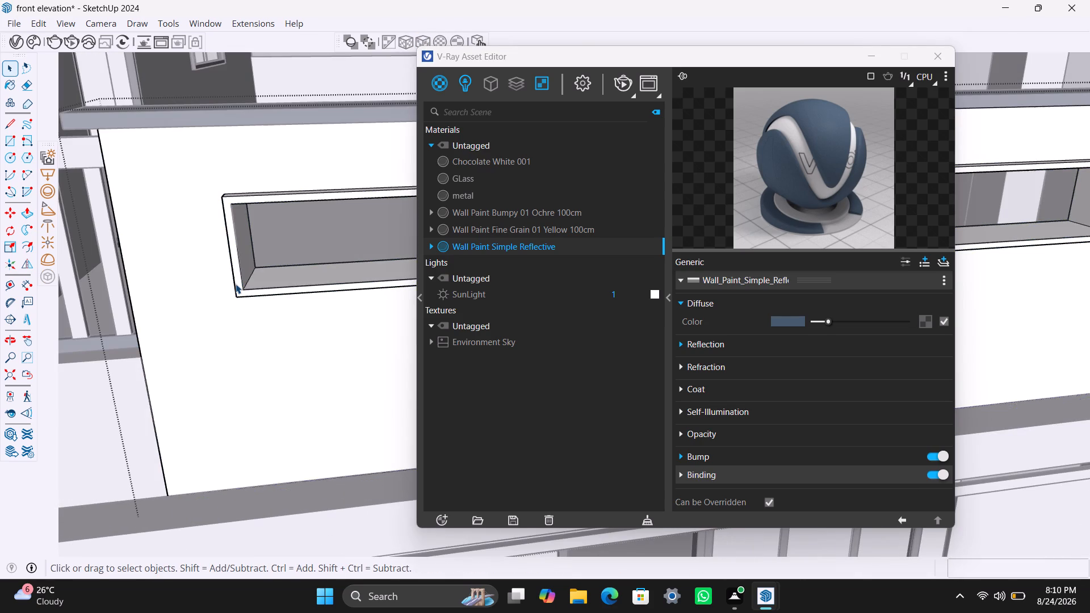
pyautogui.doubleClick(236, 284)
pyautogui.doubleClick(236, 284)
pyautogui.click(236, 284)
pyautogui.tripleClick(238, 284)
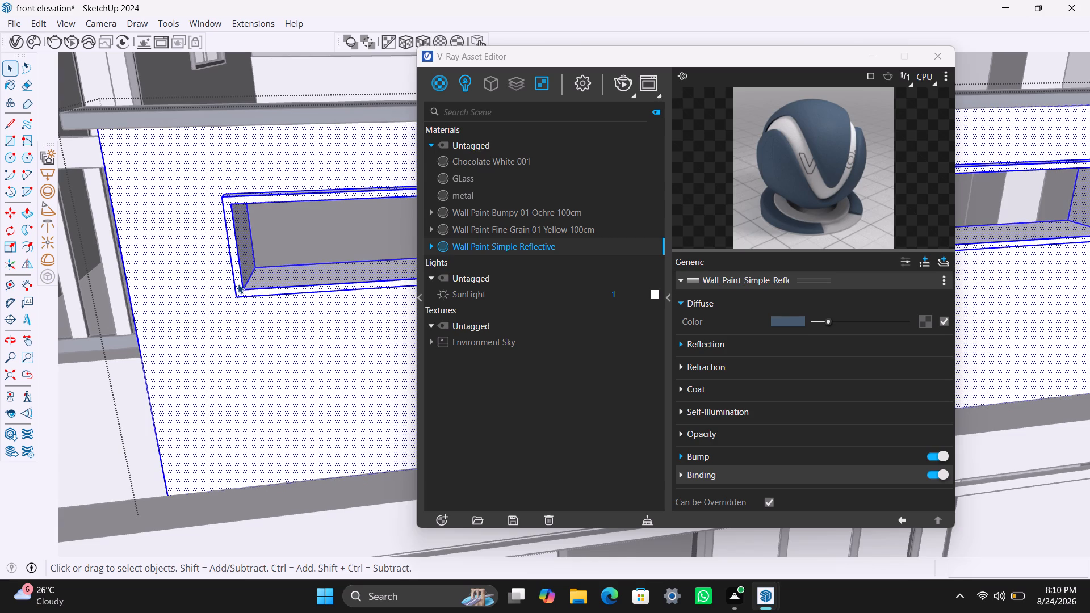
pyautogui.tripleClick(238, 284)
pyautogui.tripleClick(238, 284)
pyautogui.click(245, 292)
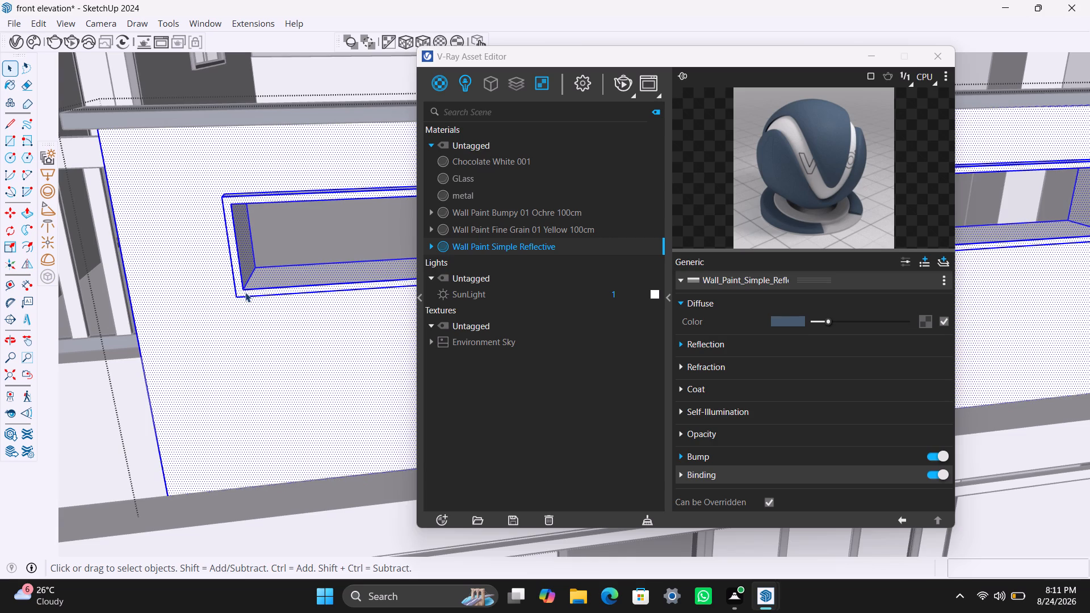
pyautogui.click(242, 292)
pyautogui.doubleClick(240, 293)
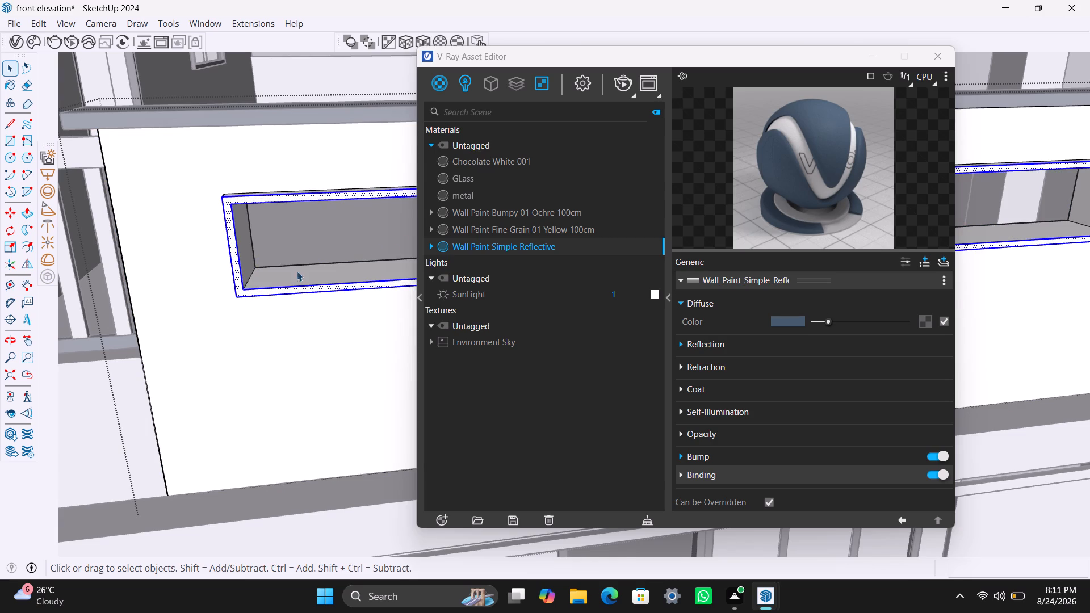
pyautogui.rightClick(467, 243)
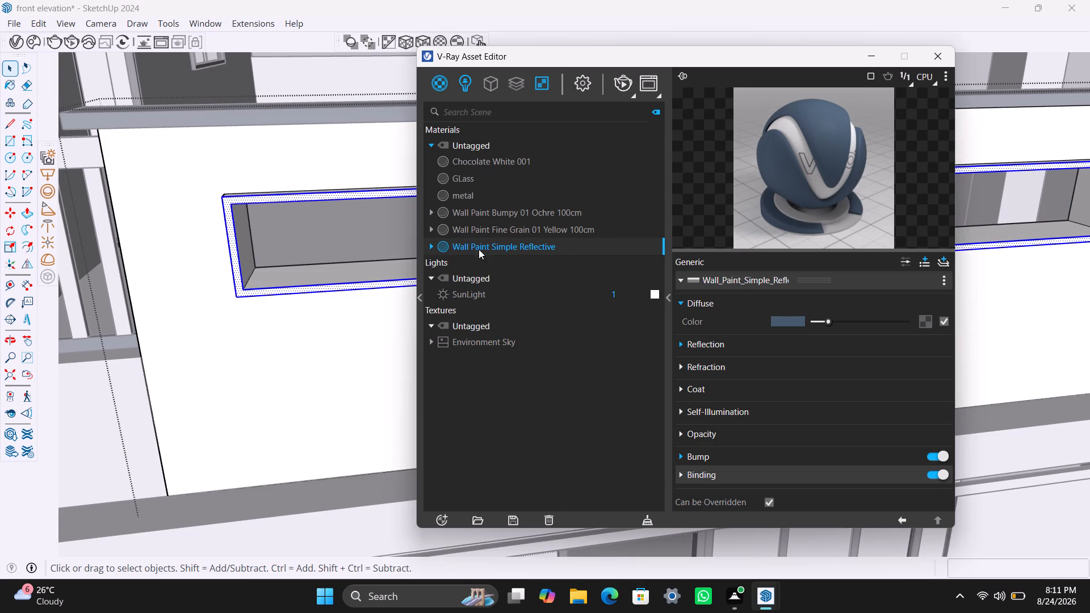
pyautogui.click(501, 272)
pyautogui.click(420, 40)
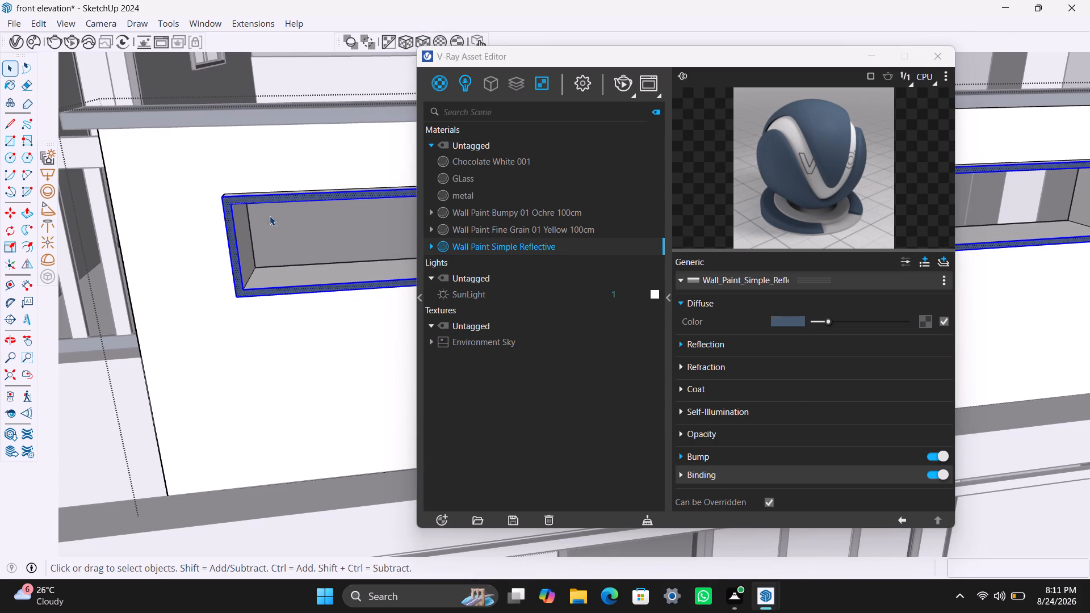
# Apply Wall Paint Simple Reflective with the fitted cubic projection to the top face of the parapet opening's frame.
pyautogui.scroll(2, 253, 193)
pyautogui.moveTo(282, 215); pyautogui.dragTo(283, 287, button='middle')
pyautogui.scroll(7, 223, 217)
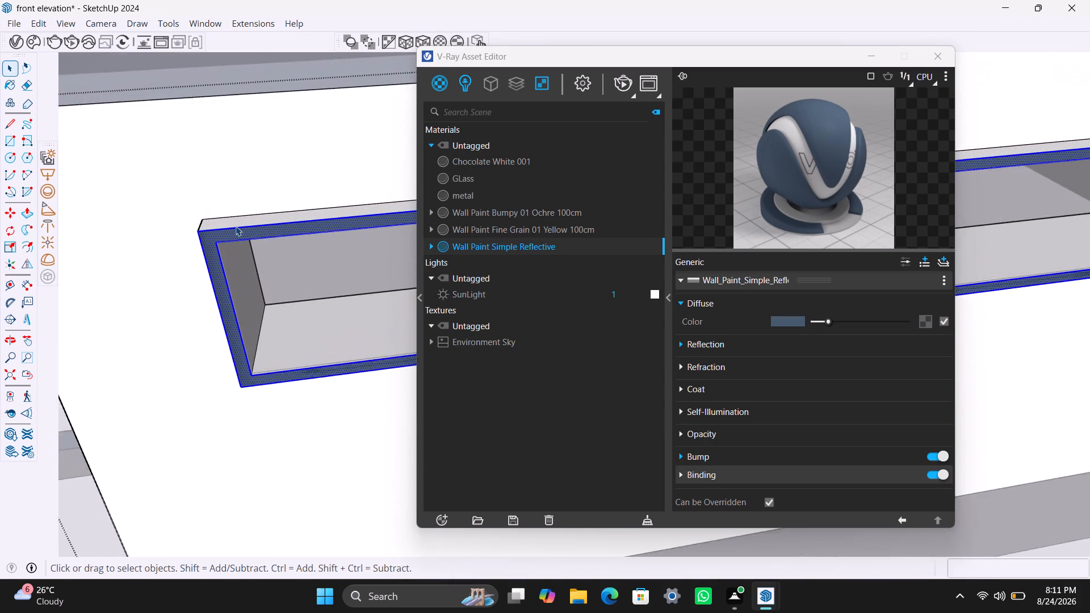
pyautogui.click(236, 224)
pyautogui.rightClick(476, 243)
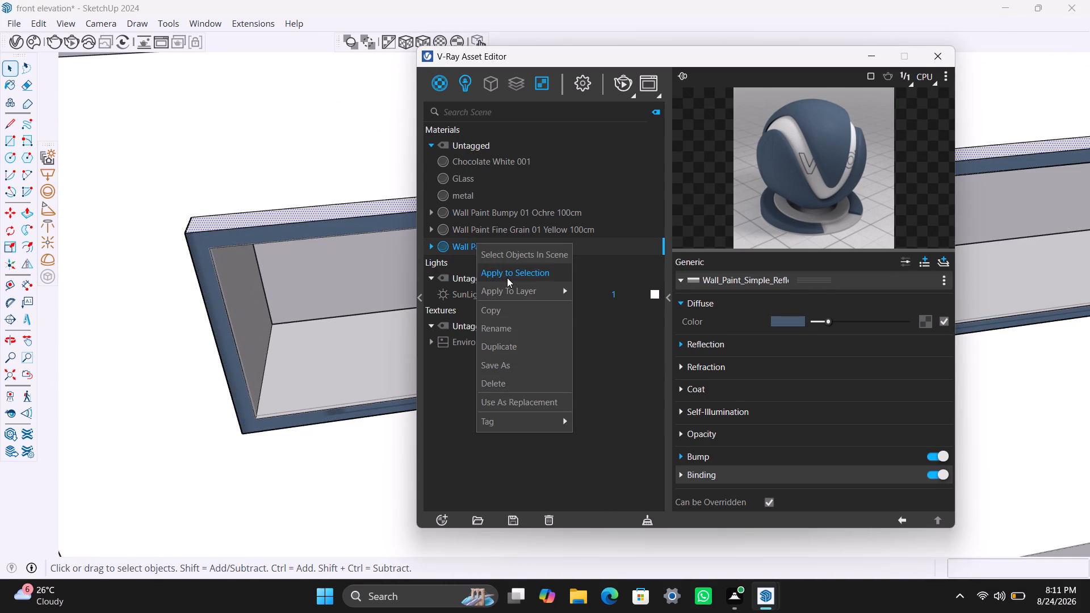
pyautogui.click(507, 278)
pyautogui.click(421, 40)
# Apply Wall Paint Simple Reflective with the fitted cubic projection to all parapet opening frame and reveal faces, excluding the wall face, and close the groups.
pyautogui.scroll(-3, 265, 263)
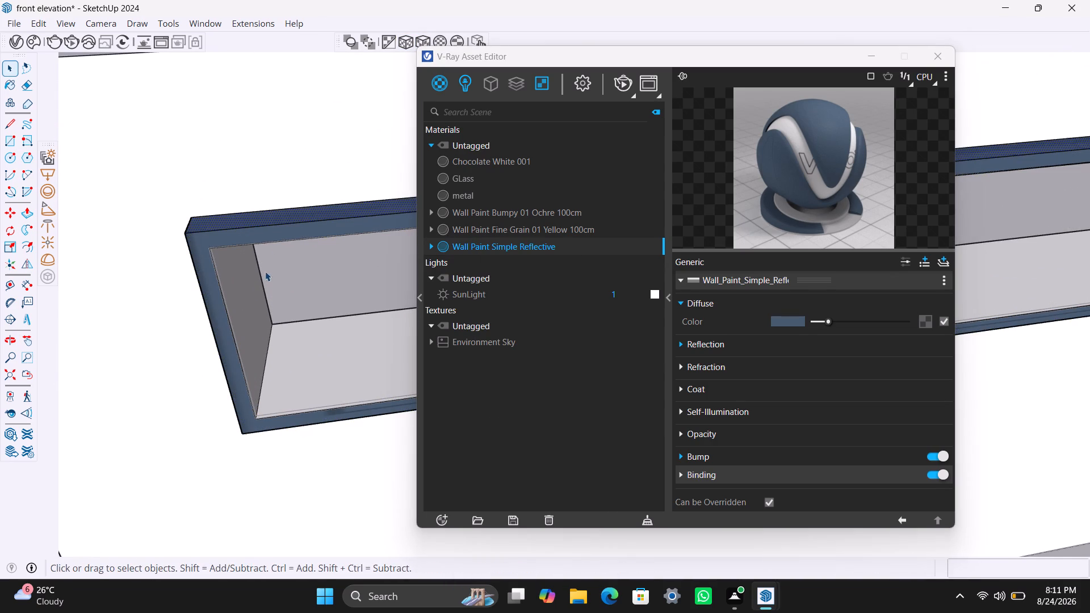
pyautogui.scroll(-1, 265, 271)
pyautogui.moveTo(250, 275); pyautogui.dragTo(378, 200, button='middle')
pyautogui.scroll(5, 149, 372)
pyautogui.scroll(3, 215, 337)
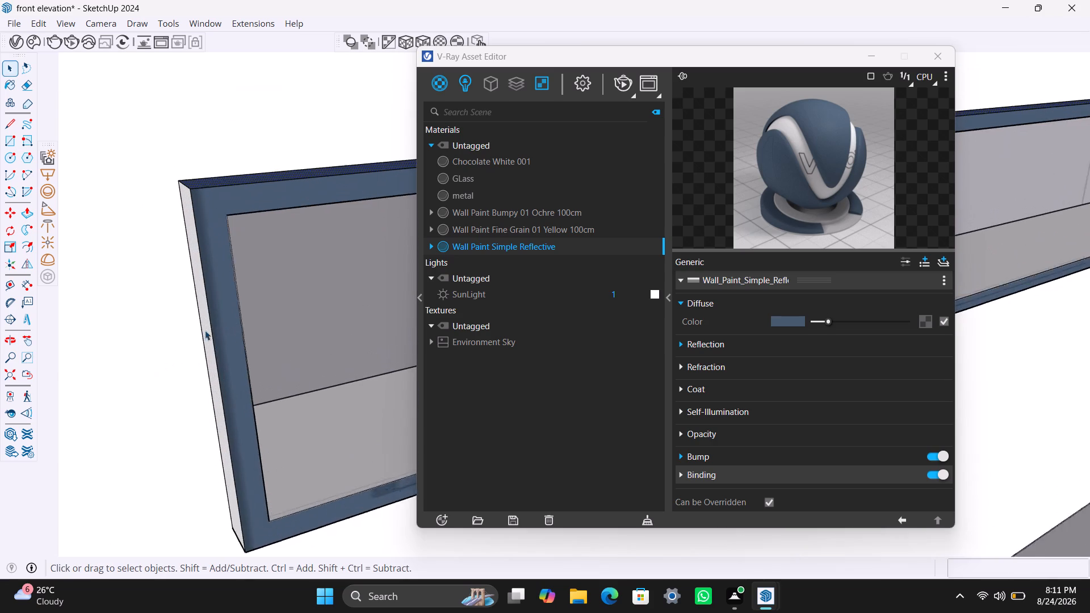
pyautogui.click(207, 321)
pyautogui.tripleClick(202, 176)
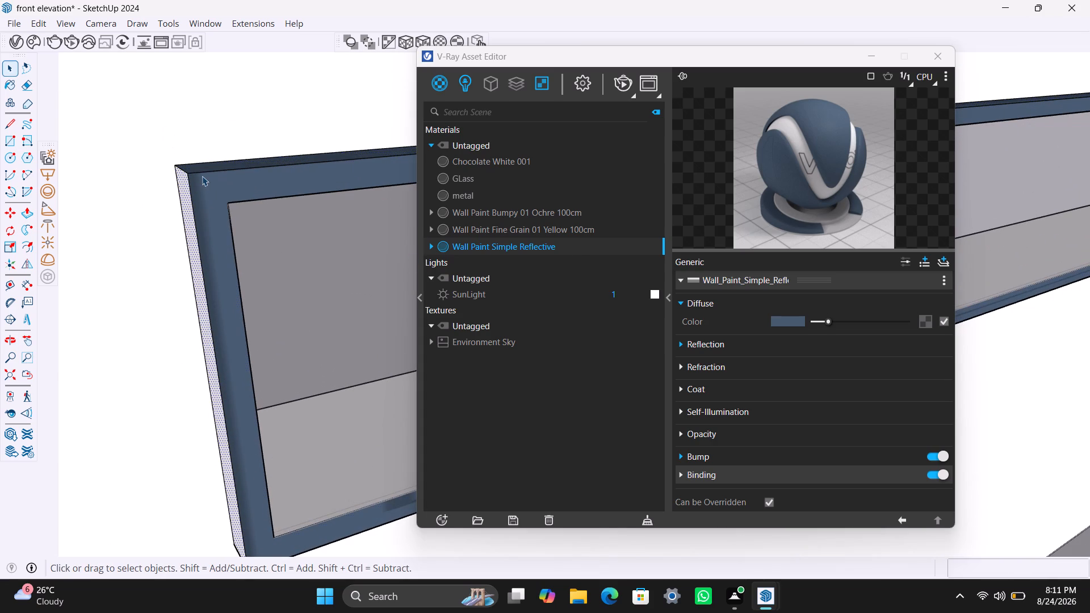
pyautogui.click(202, 176)
pyautogui.doubleClick(202, 176)
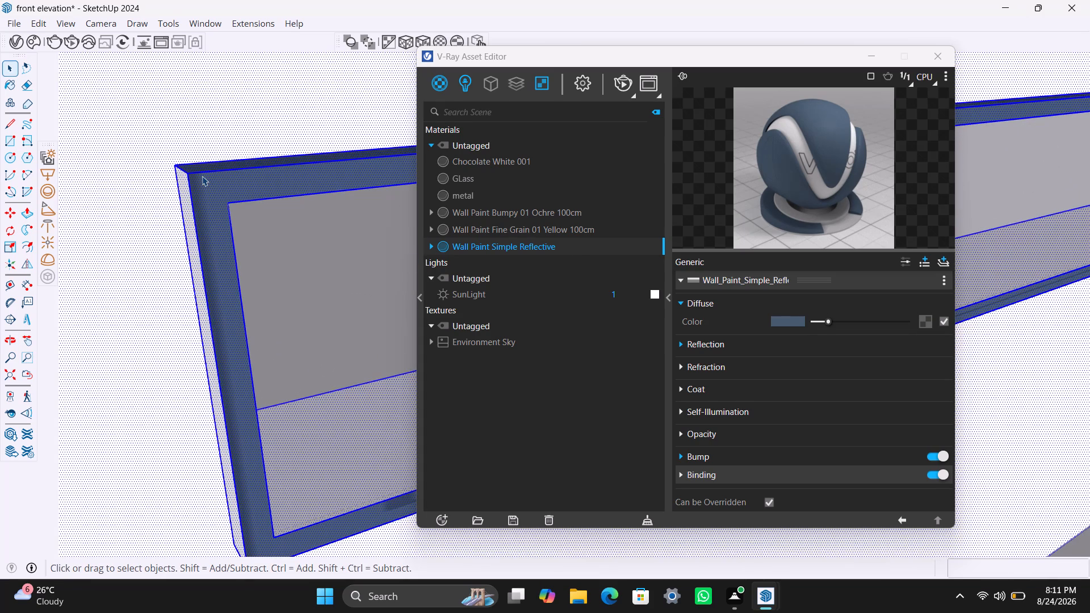
pyautogui.click(202, 176)
pyautogui.click(208, 118)
pyautogui.tripleClick(214, 196)
pyautogui.tripleClick(212, 192)
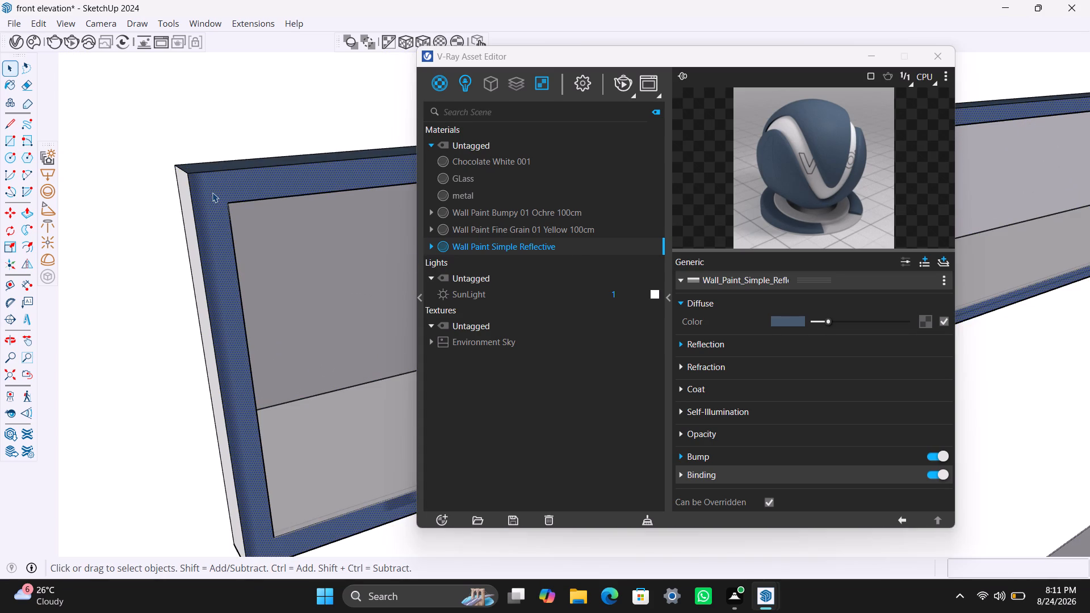
pyautogui.keyDown('shift'); pyautogui.click(216, 125); pyautogui.keyUp('shift')
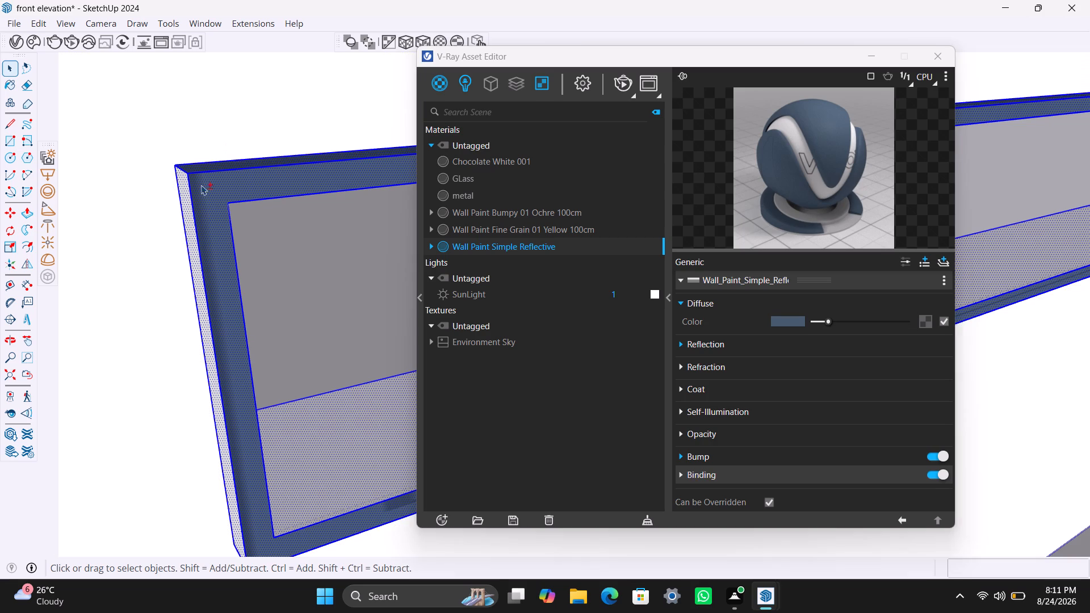
pyautogui.scroll(-16, 158, 256)
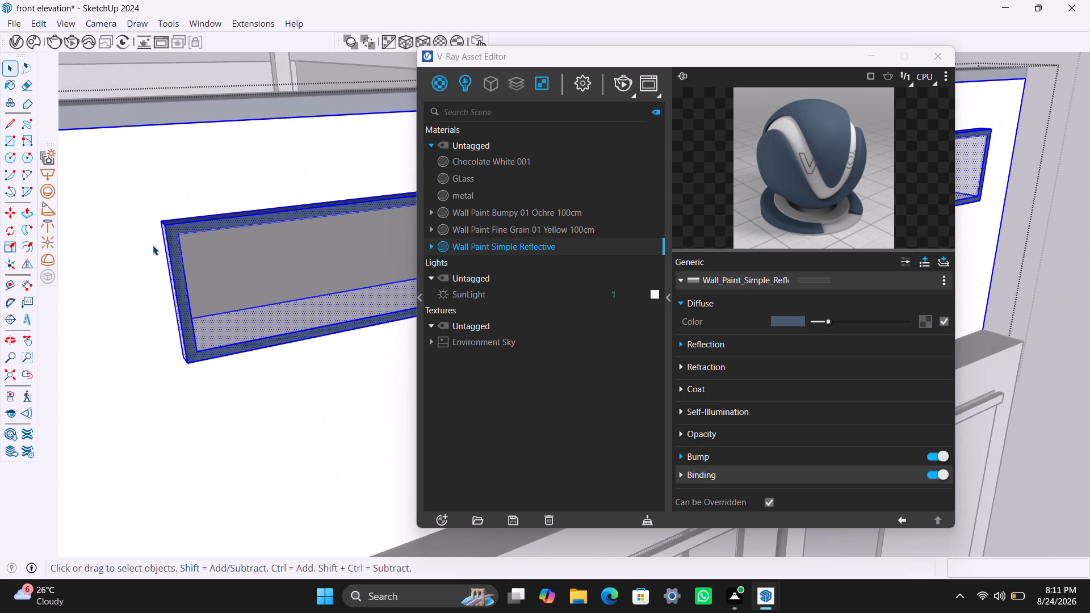
pyautogui.rightClick(479, 247)
pyautogui.click(492, 275)
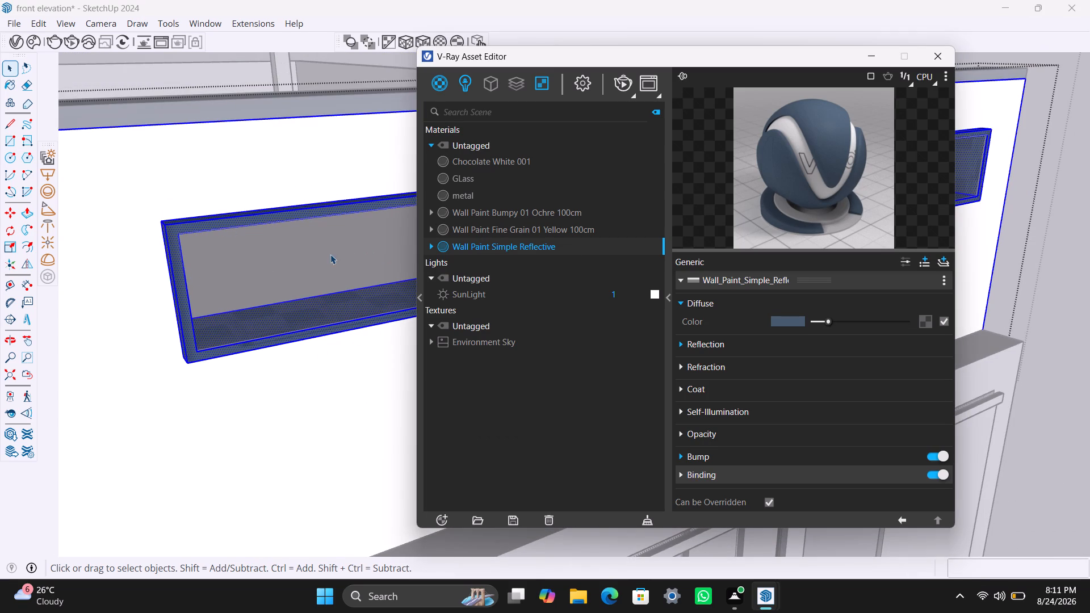
pyautogui.click(416, 39)
pyautogui.scroll(-12, 338, 238)
pyautogui.moveTo(300, 268); pyautogui.dragTo(230, 249, button='middle')
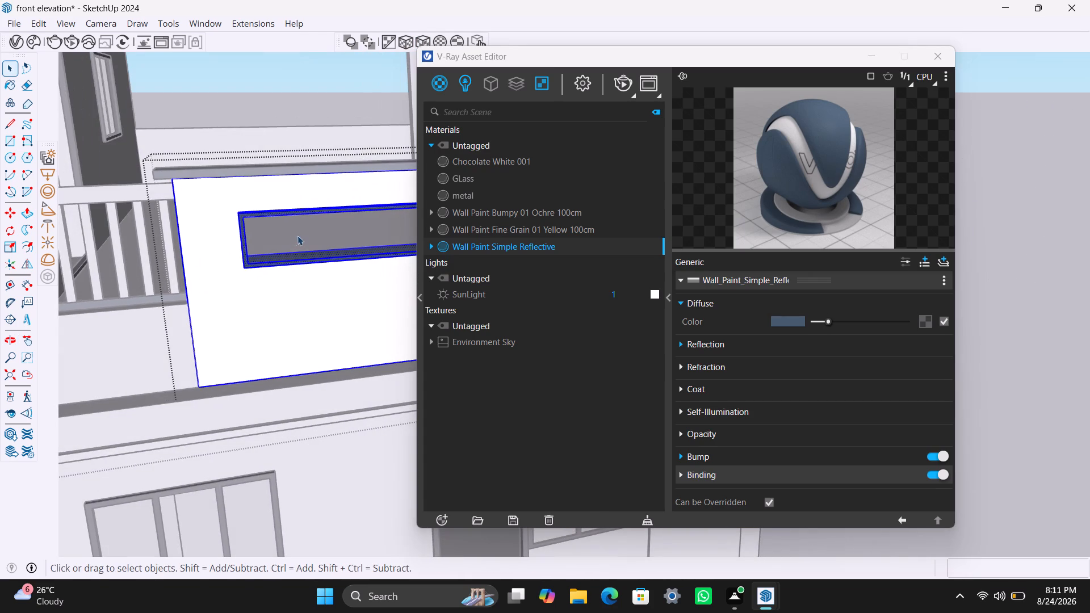
pyautogui.press('space')
pyautogui.click(1058, 207)
pyautogui.scroll(-4, 305, 372)
pyautogui.moveTo(299, 368); pyautogui.dragTo(279, 367, button='middle')
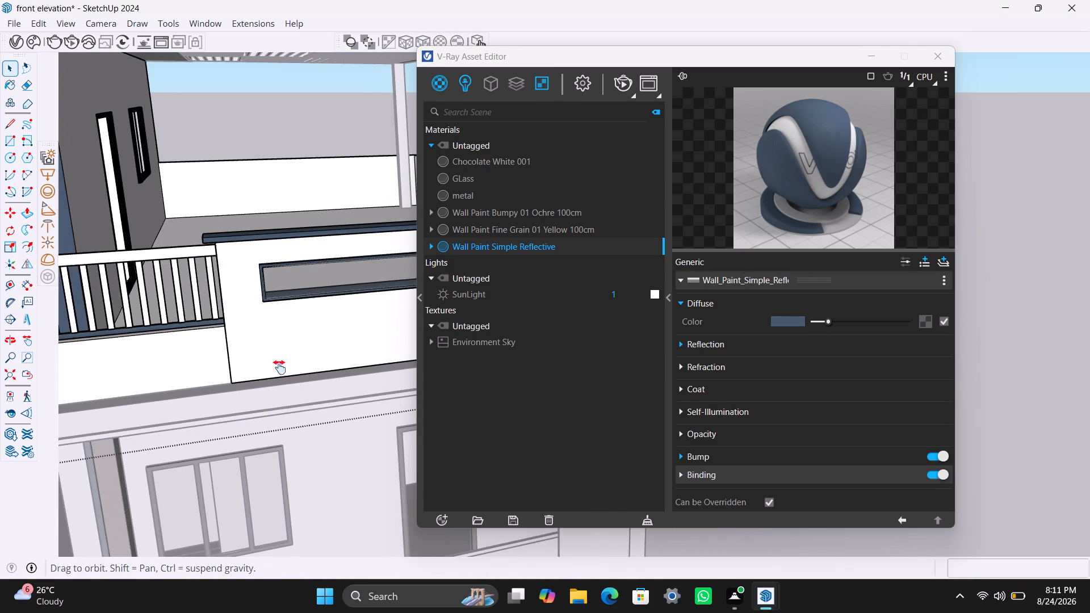
pyautogui.moveTo(279, 367); pyautogui.dragTo(144, 355, button='middle')
pyautogui.scroll(-5, 237, 340)
pyautogui.moveTo(262, 344); pyautogui.dragTo(245, 339, button='middle')
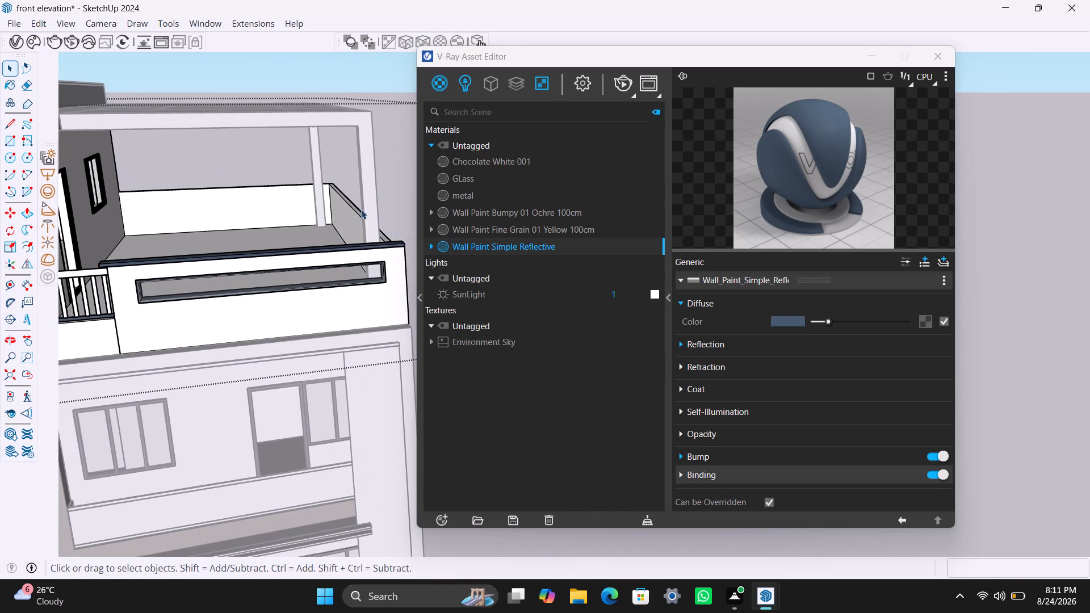
pyautogui.tripleClick(387, 179)
pyautogui.click(387, 179)
# Apply Wall Paint Simple Reflective with the fitted cubic projection to the stepped ledge trim running beneath the brown wall.
pyautogui.scroll(-4, 330, 306)
pyautogui.keyDown('shift'); pyautogui.moveTo(285, 325); pyautogui.dragTo(322, 268, button='middle'); pyautogui.keyUp('shift')
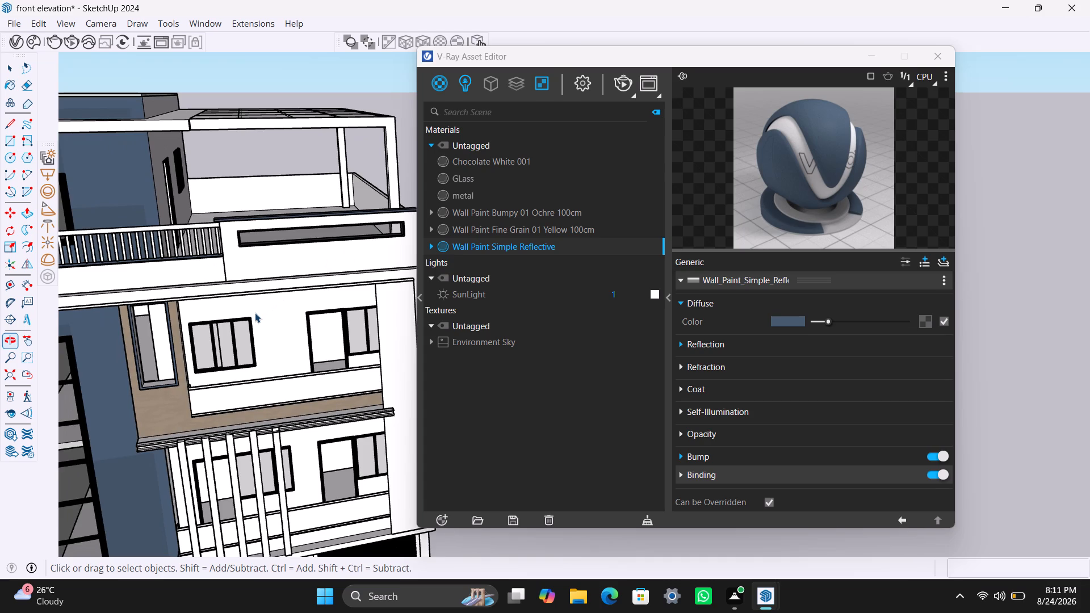
pyautogui.scroll(1, 255, 313)
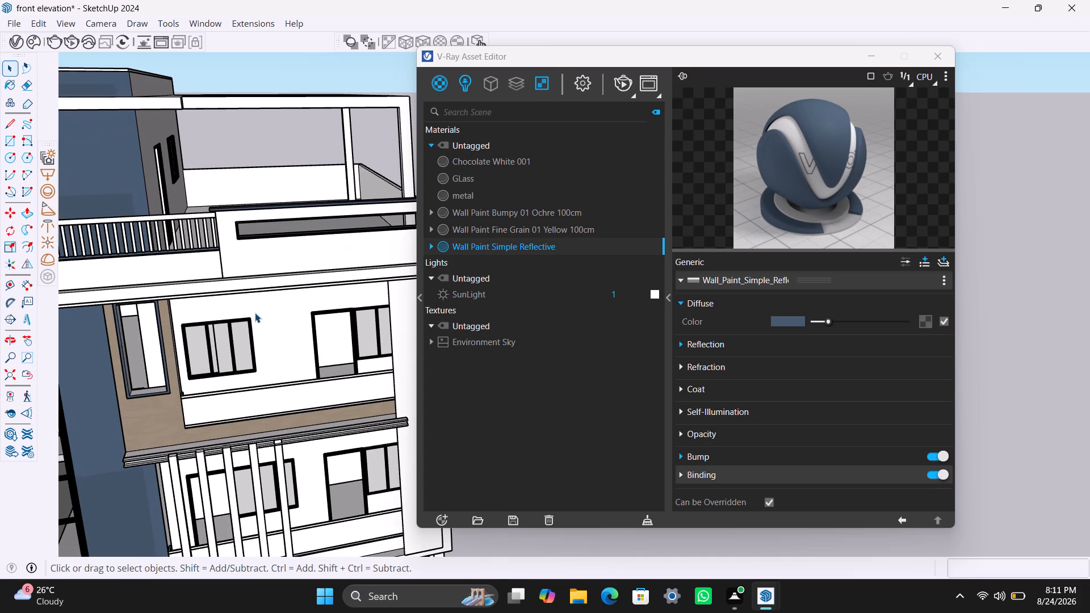
pyautogui.scroll(6, 156, 460)
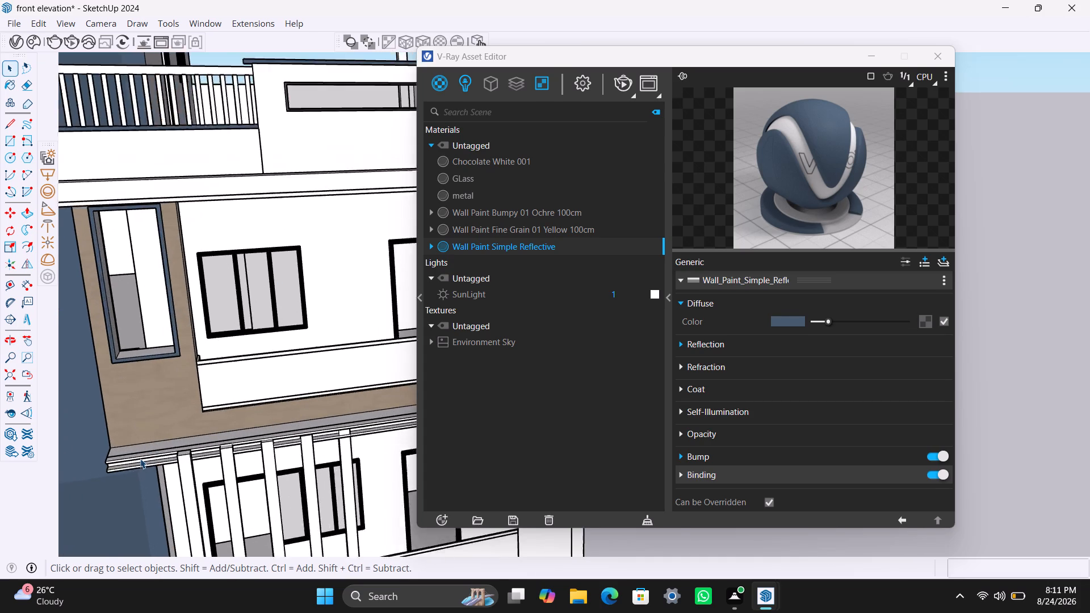
pyautogui.scroll(2, 140, 459)
pyautogui.moveTo(137, 471); pyautogui.dragTo(139, 426, button='middle')
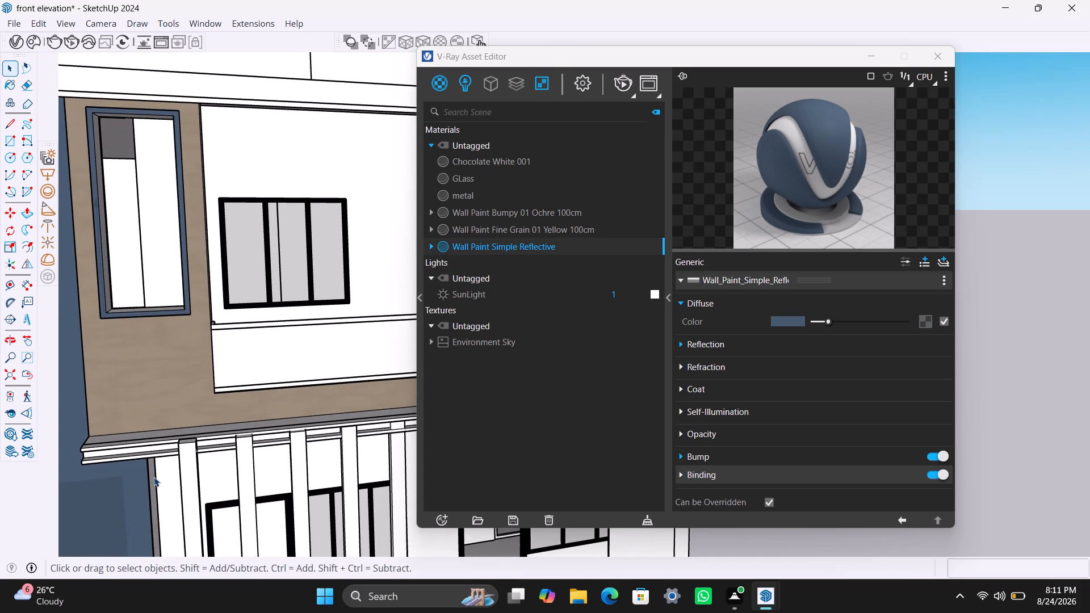
pyautogui.scroll(4, 136, 492)
pyautogui.scroll(2, 94, 431)
pyautogui.click(115, 433)
pyautogui.click(118, 433)
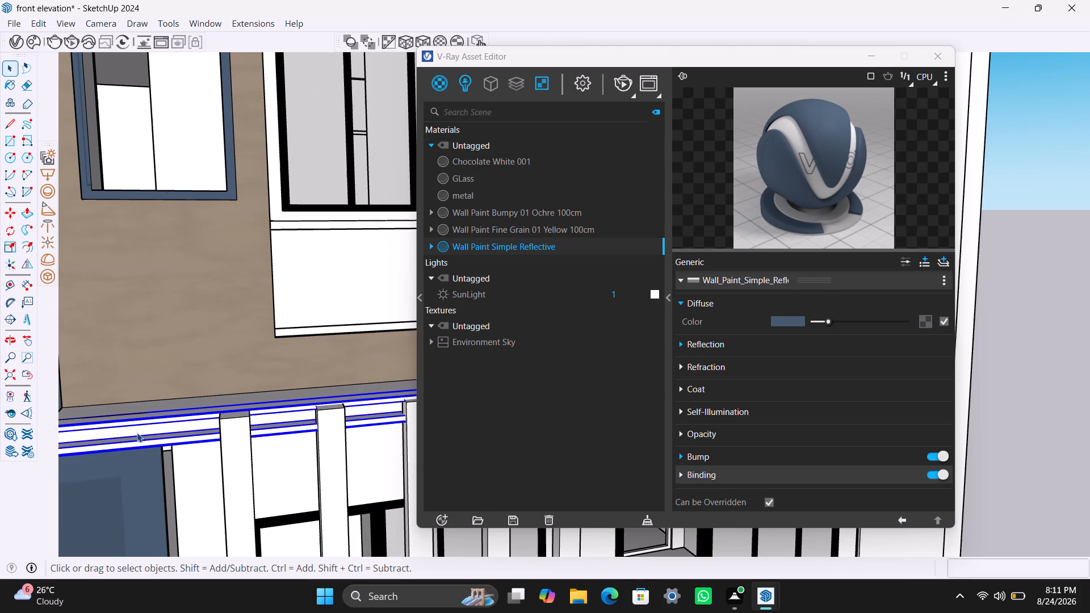
pyautogui.rightClick(499, 243)
pyautogui.click(524, 272)
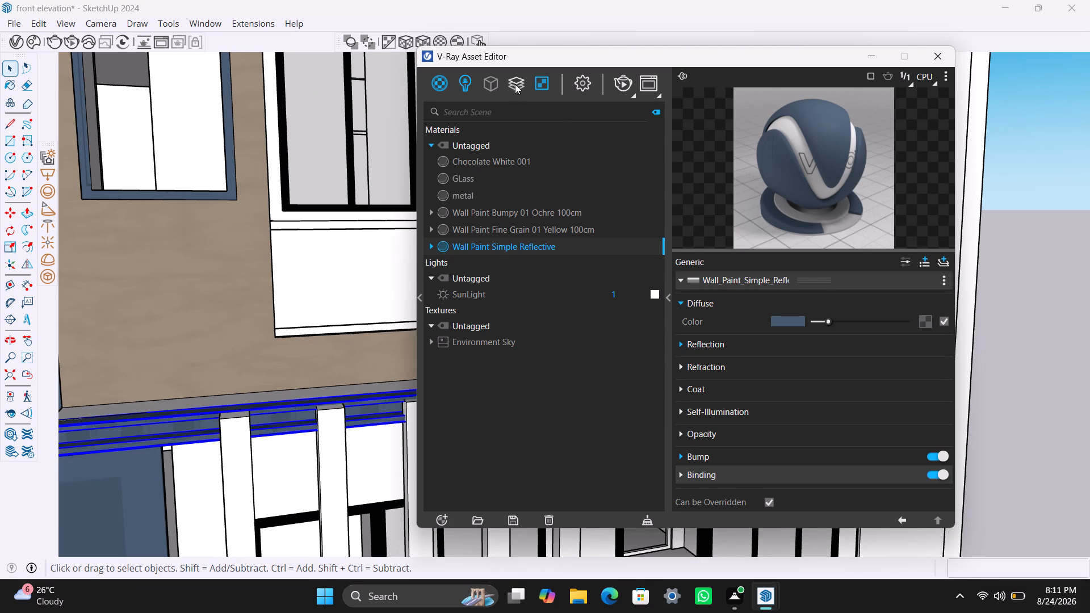
pyautogui.click(421, 43)
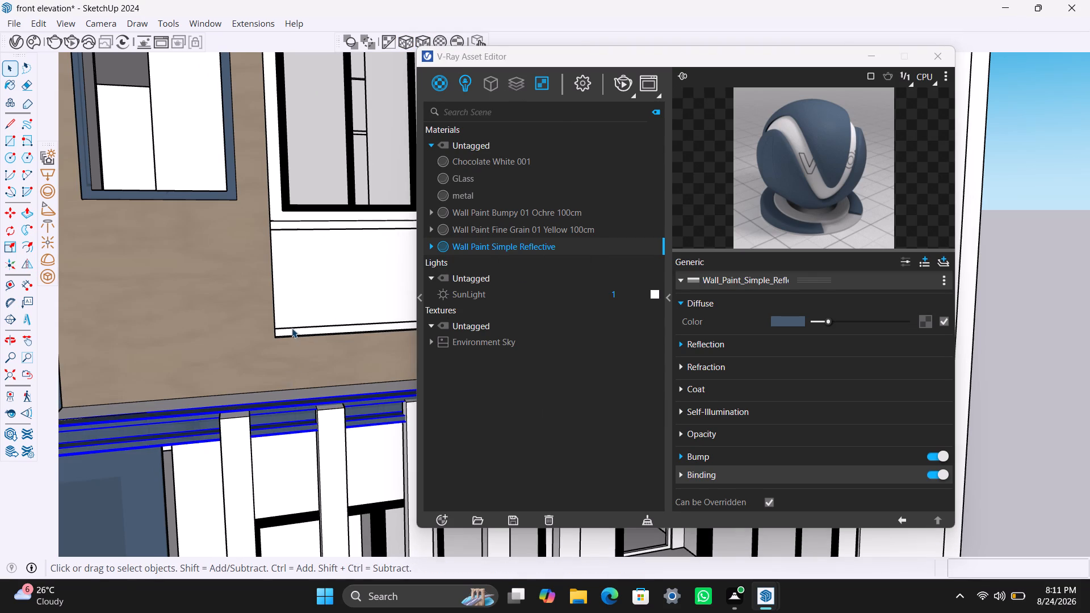
# Apply Wall Paint Simple Reflective with the fitted cubic projection to the bottom trim face of the balcony parapet beside the brown wall, then close its group.
pyautogui.click(296, 330)
pyautogui.tripleClick(296, 330)
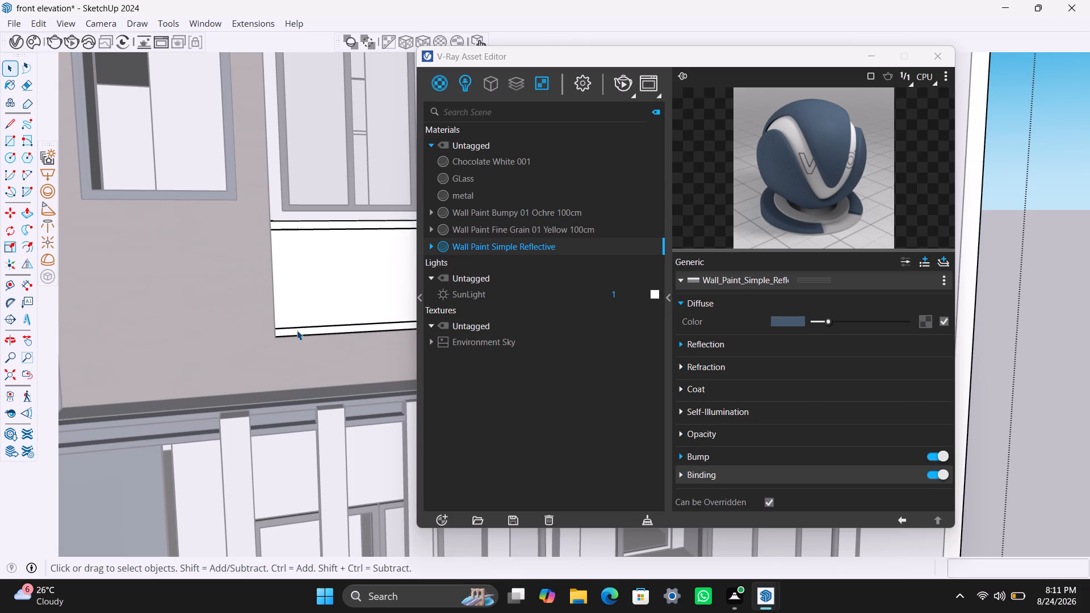
pyautogui.rightClick(476, 246)
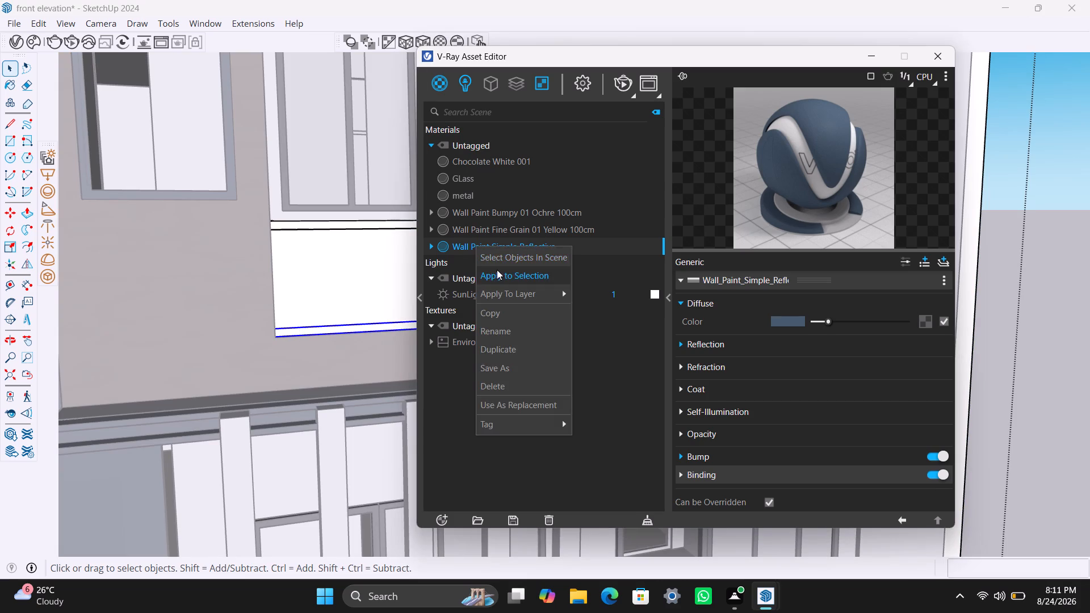
pyautogui.click(497, 270)
pyautogui.click(418, 37)
pyautogui.scroll(-5, 416, 238)
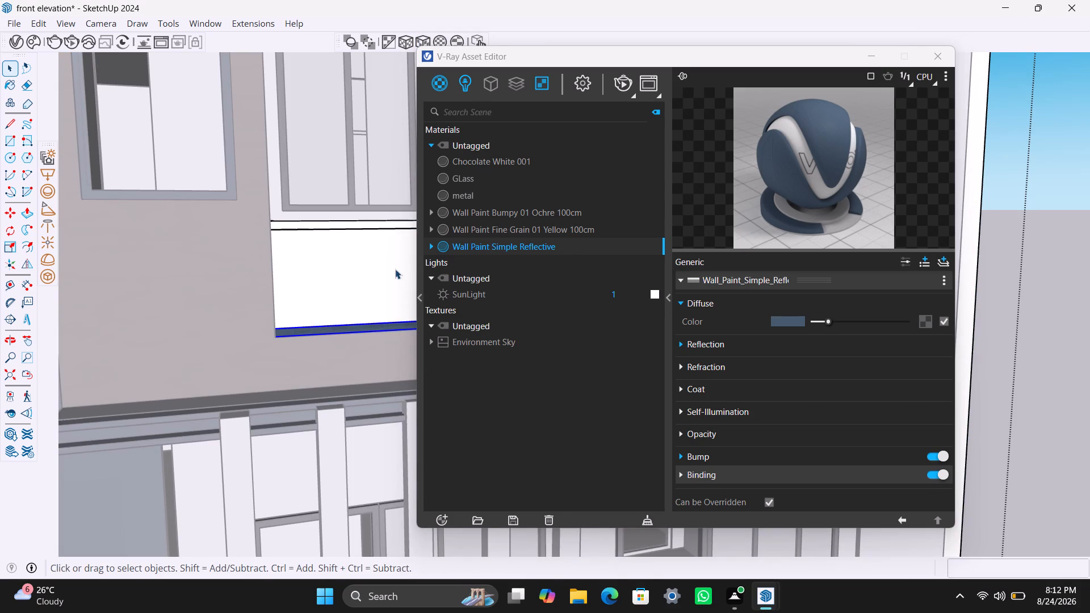
pyautogui.scroll(-17, 395, 269)
pyautogui.click(1009, 203)
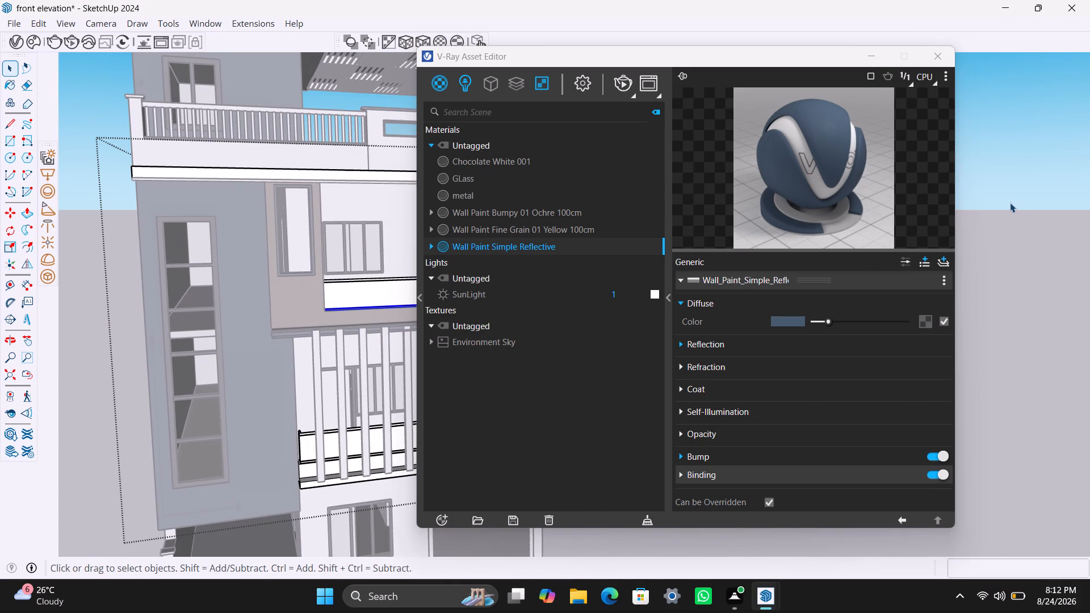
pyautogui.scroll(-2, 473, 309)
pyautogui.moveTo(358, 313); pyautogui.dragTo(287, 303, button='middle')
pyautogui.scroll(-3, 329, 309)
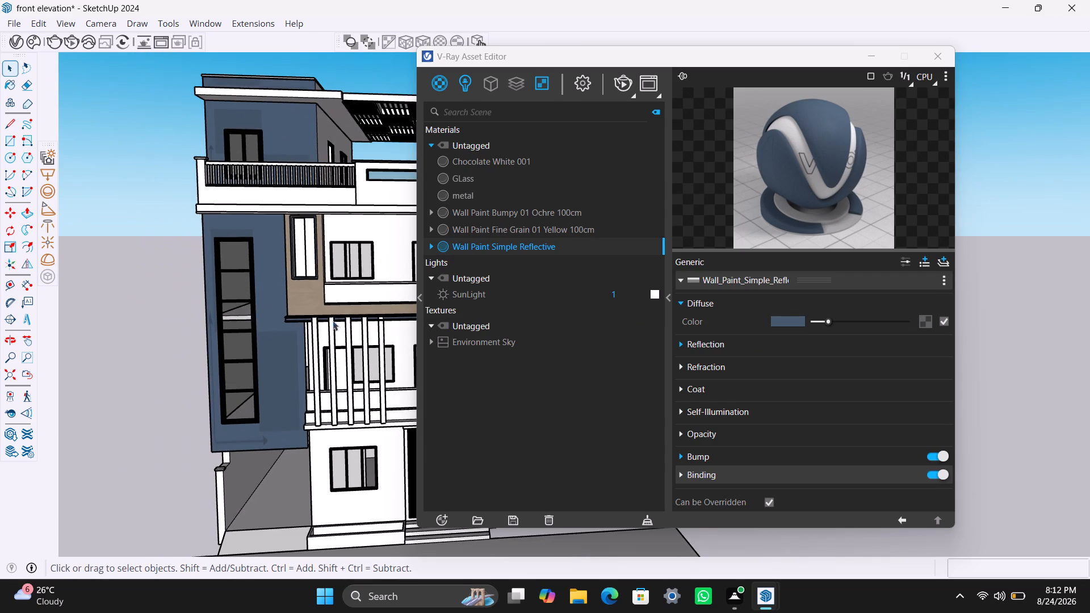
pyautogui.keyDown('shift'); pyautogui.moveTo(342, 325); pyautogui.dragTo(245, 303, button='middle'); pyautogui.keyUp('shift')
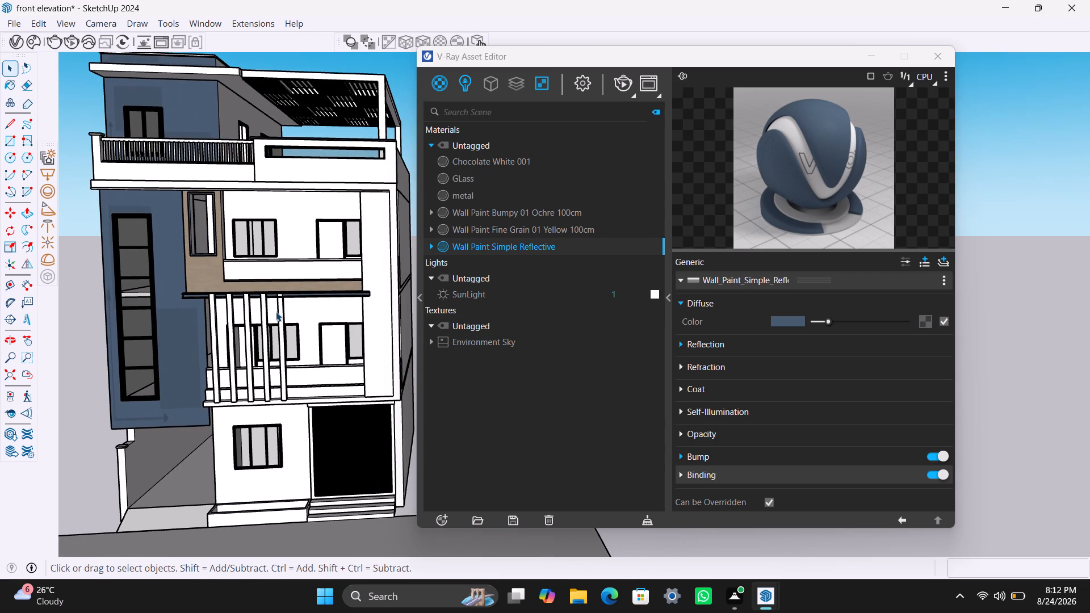
# Apply Wall Paint Simple Reflective with the fitted cubic projection to the two vertical fins nearest the blue wall, one at a time.
pyautogui.click(211, 326)
pyautogui.rightClick(473, 246)
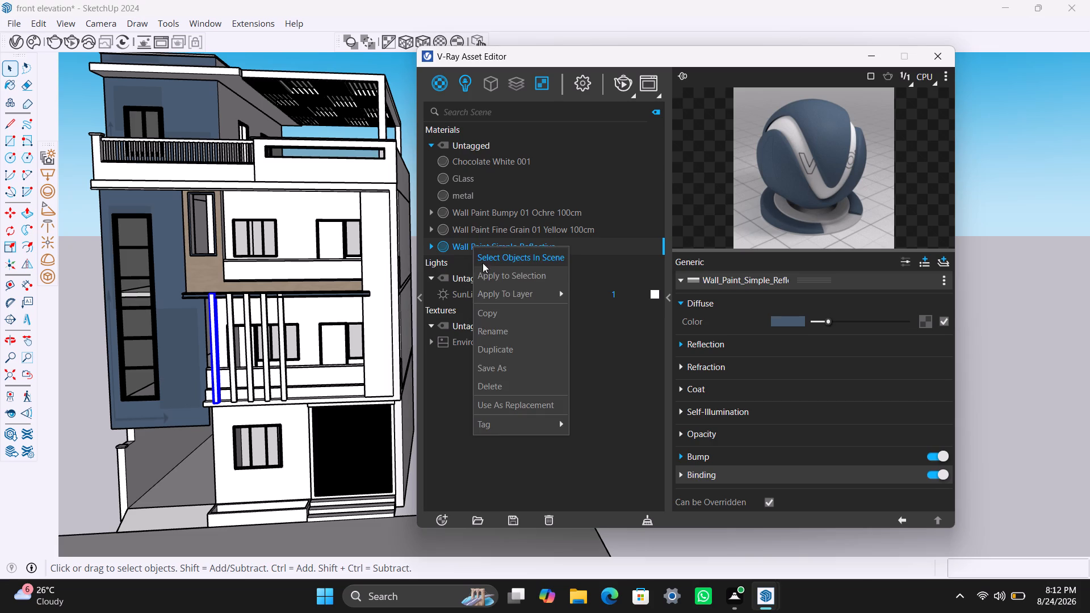
pyautogui.click(486, 269)
pyautogui.click(420, 38)
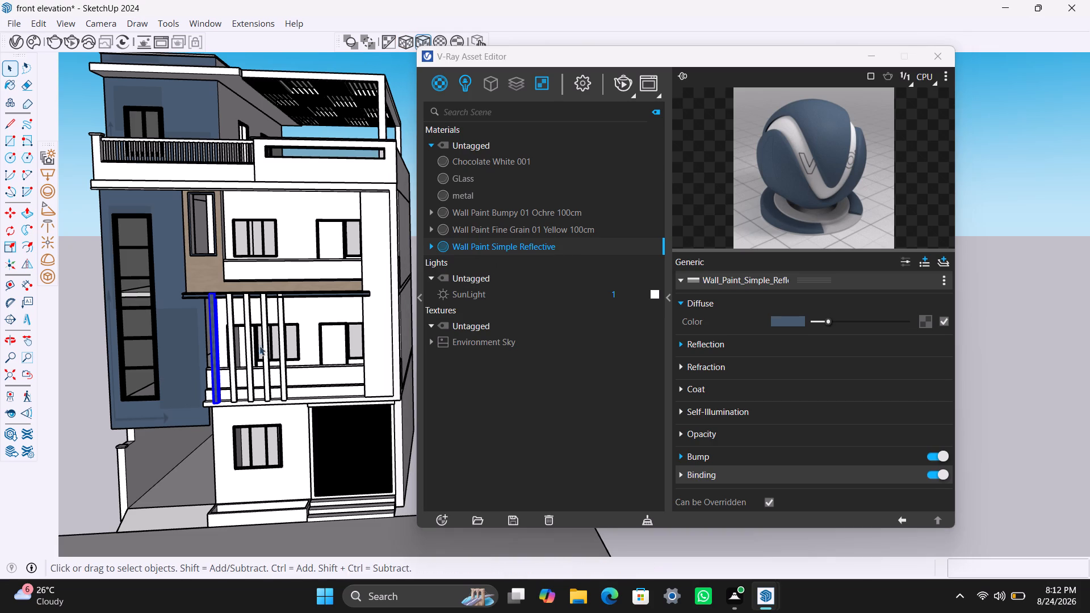
pyautogui.click(232, 344)
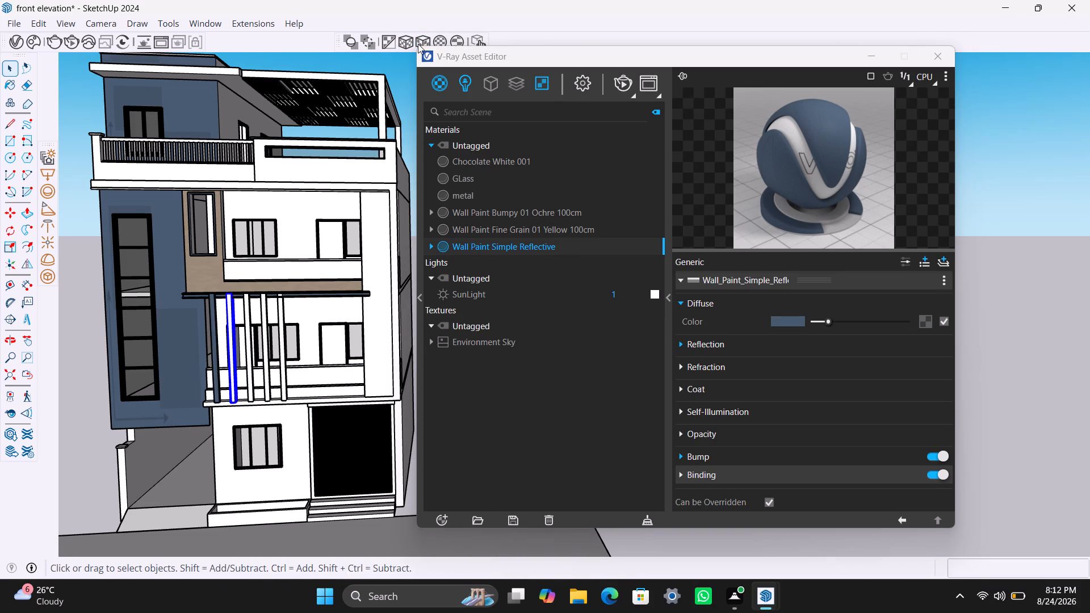
pyautogui.rightClick(418, 41)
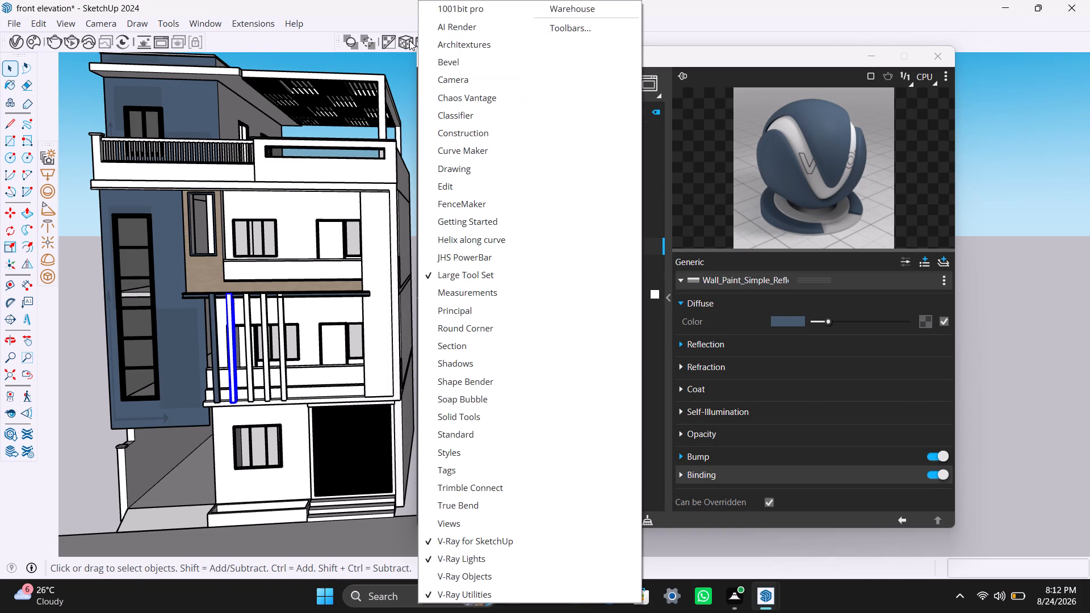
pyautogui.click(409, 40)
pyautogui.click(422, 40)
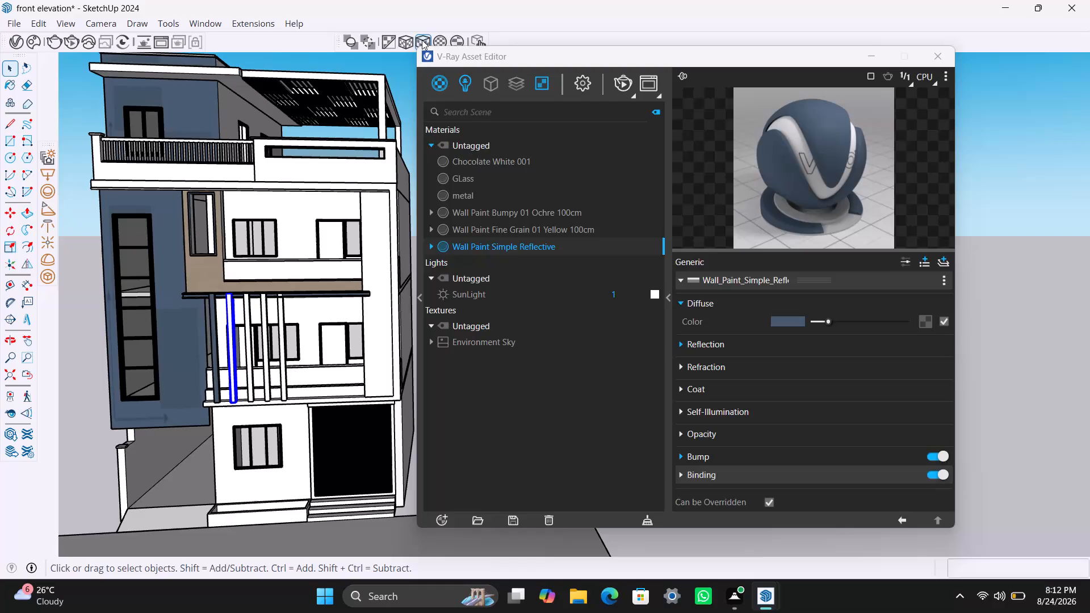
pyautogui.rightClick(477, 240)
pyautogui.click(507, 270)
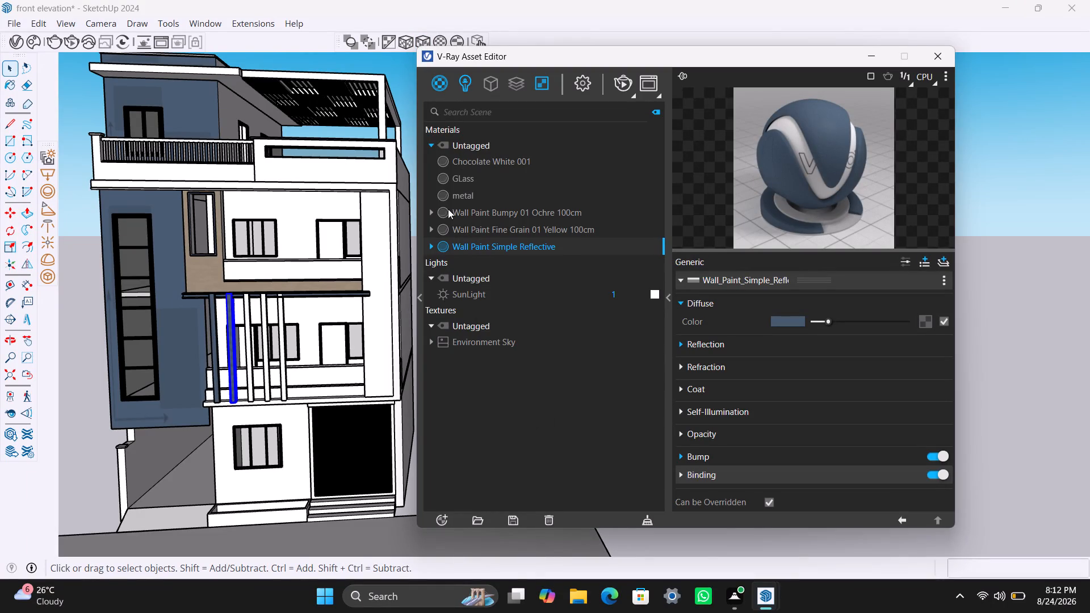
pyautogui.click(421, 37)
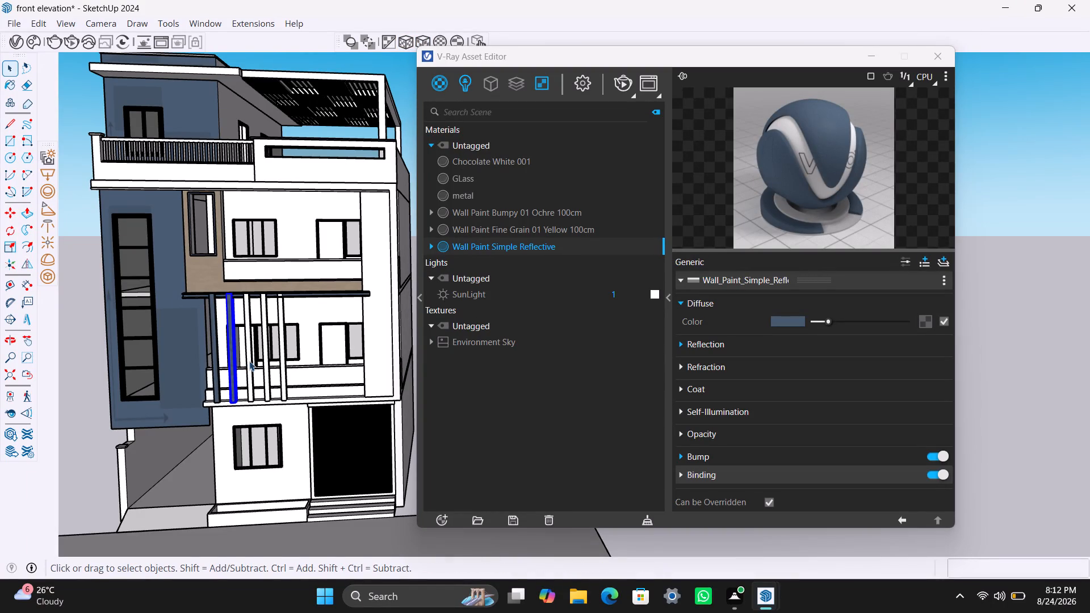
# Apply Wall Paint Simple Reflective with the fitted cubic projection to the remaining three vertical fins, then clear the selection.
pyautogui.click(248, 360)
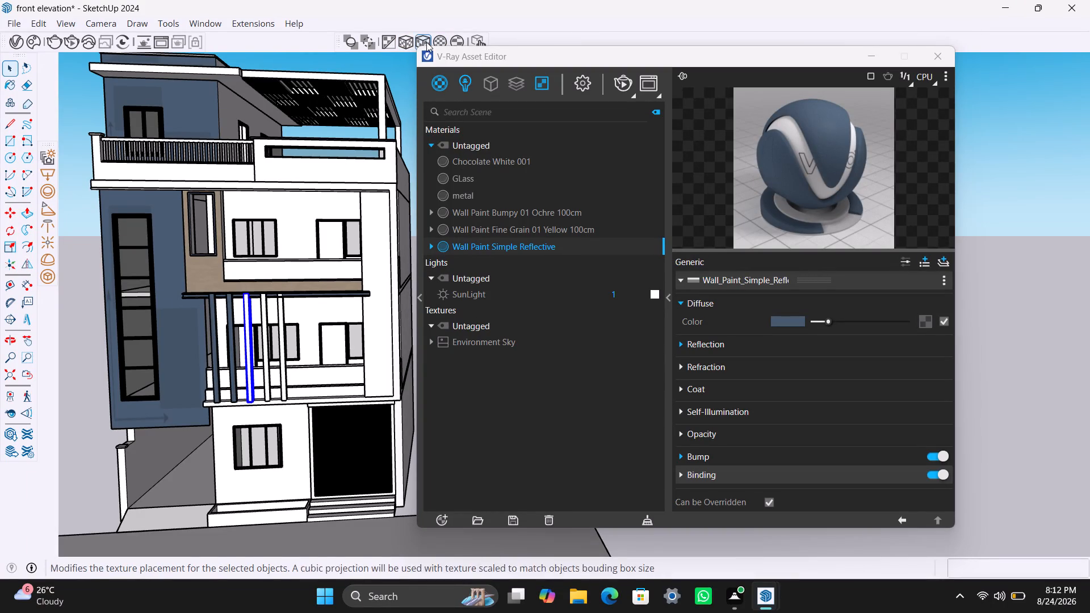
pyautogui.rightClick(490, 248)
pyautogui.click(521, 281)
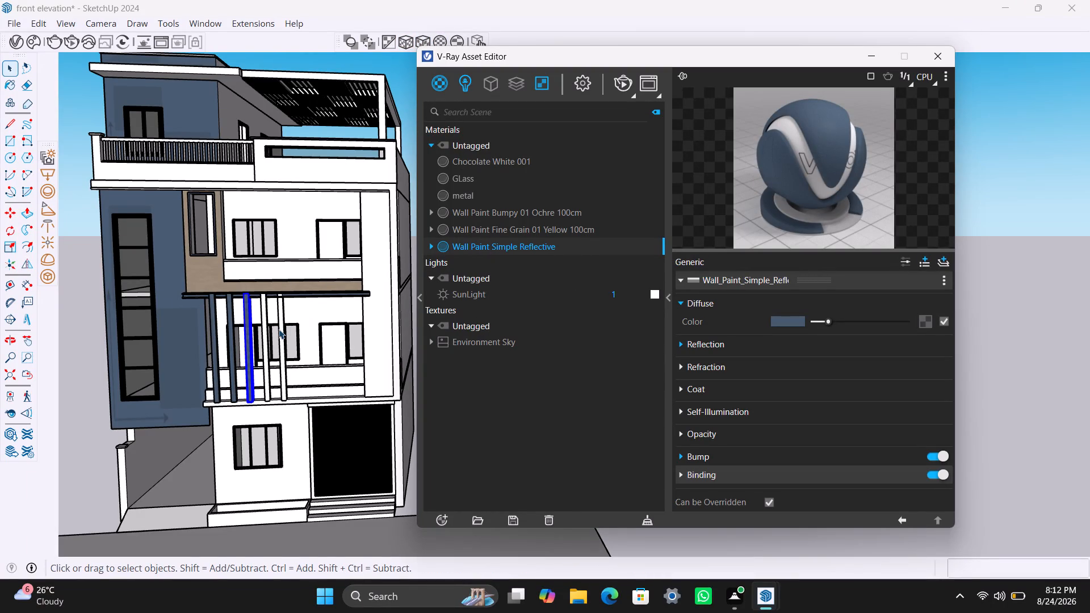
pyautogui.keyDown('shift'); pyautogui.click(267, 337); pyautogui.keyUp('shift')
pyautogui.keyDown('shift'); pyautogui.click(281, 337); pyautogui.keyUp('shift')
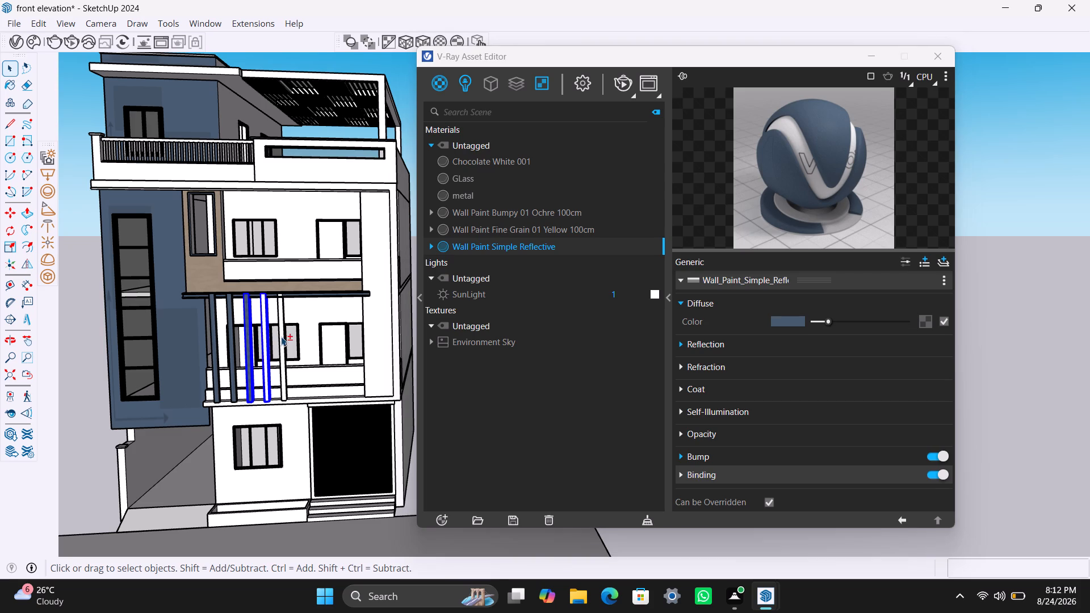
pyautogui.rightClick(462, 250)
pyautogui.click(484, 281)
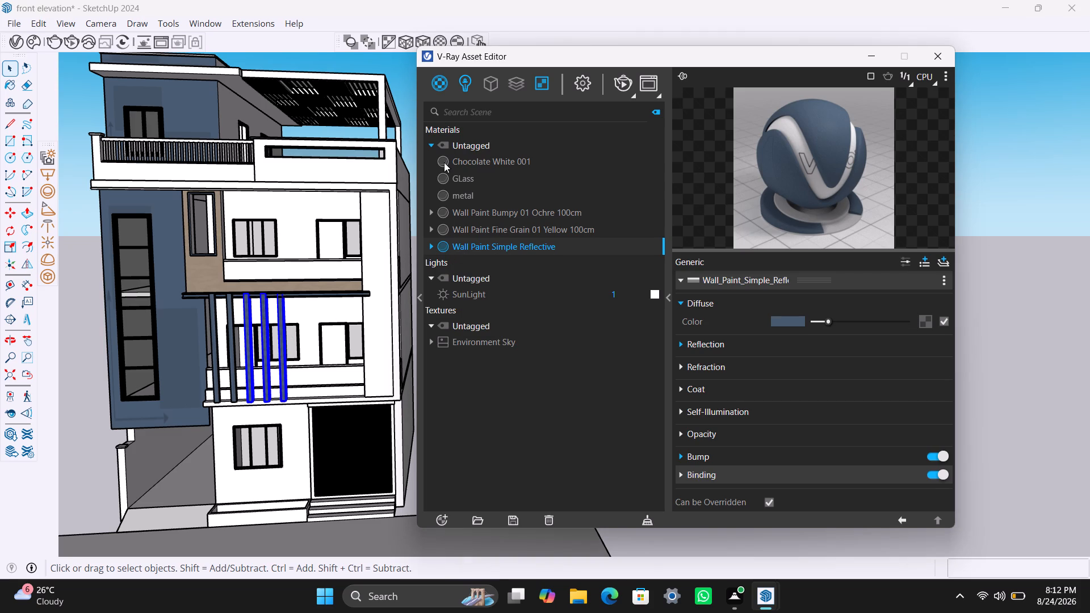
pyautogui.click(426, 39)
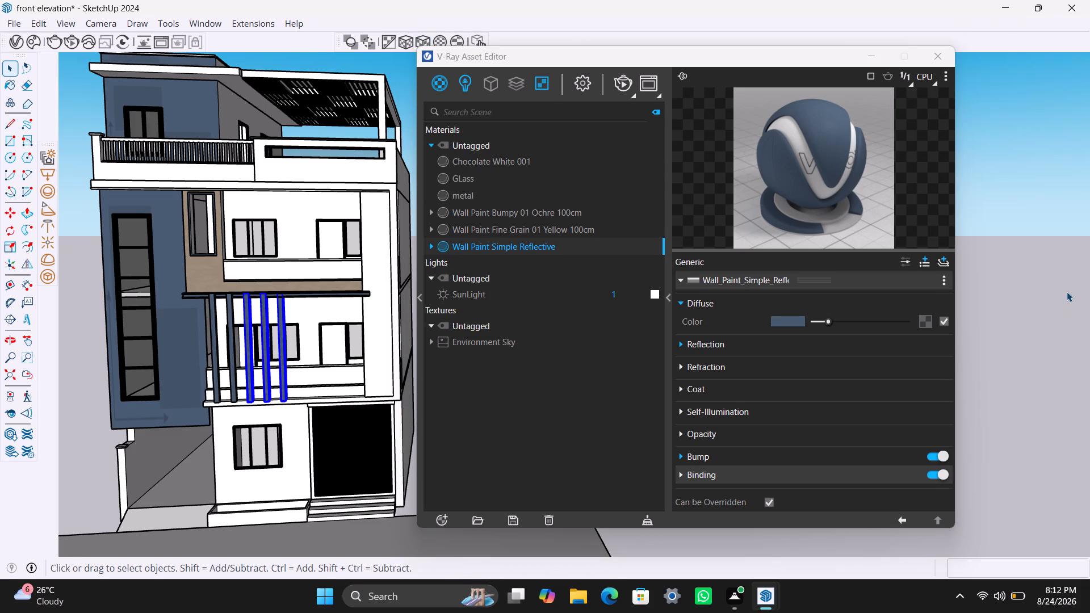
pyautogui.click(1067, 292)
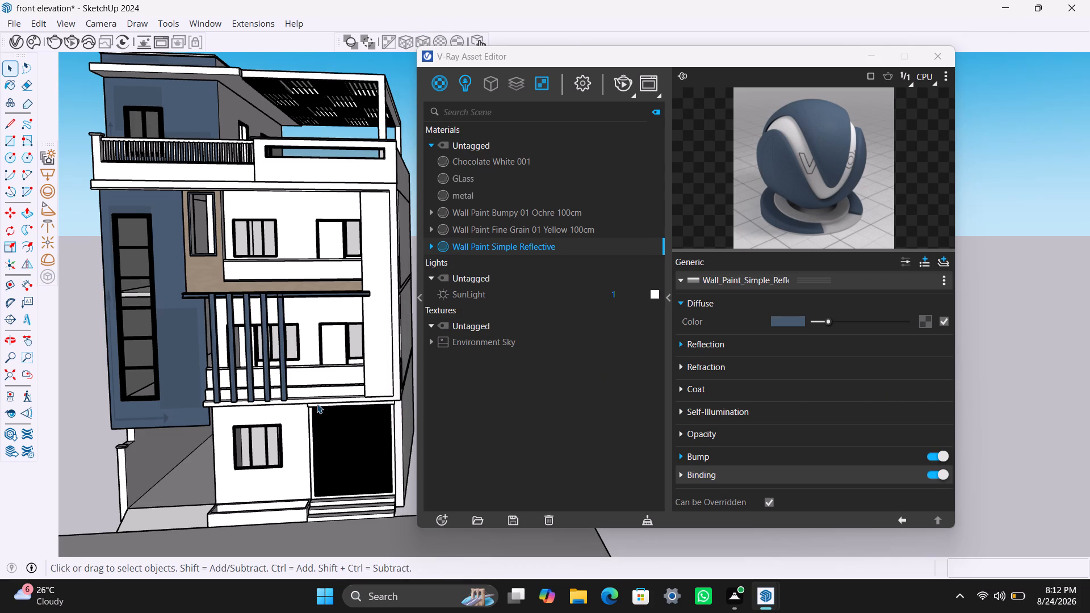
# Open the lower balcony parapet group and apply Wall Paint Simple Reflective with the fitted cubic projection to the thin strip below its front panel.
pyautogui.scroll(4, 293, 391)
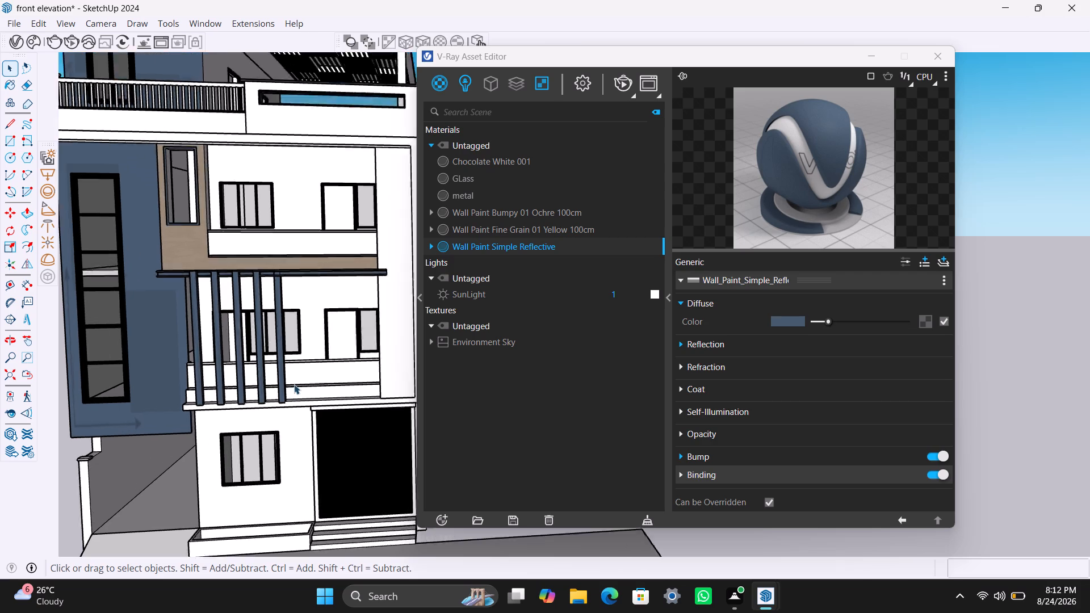
pyautogui.scroll(10, 294, 384)
pyautogui.click(308, 387)
pyautogui.doubleClick(308, 386)
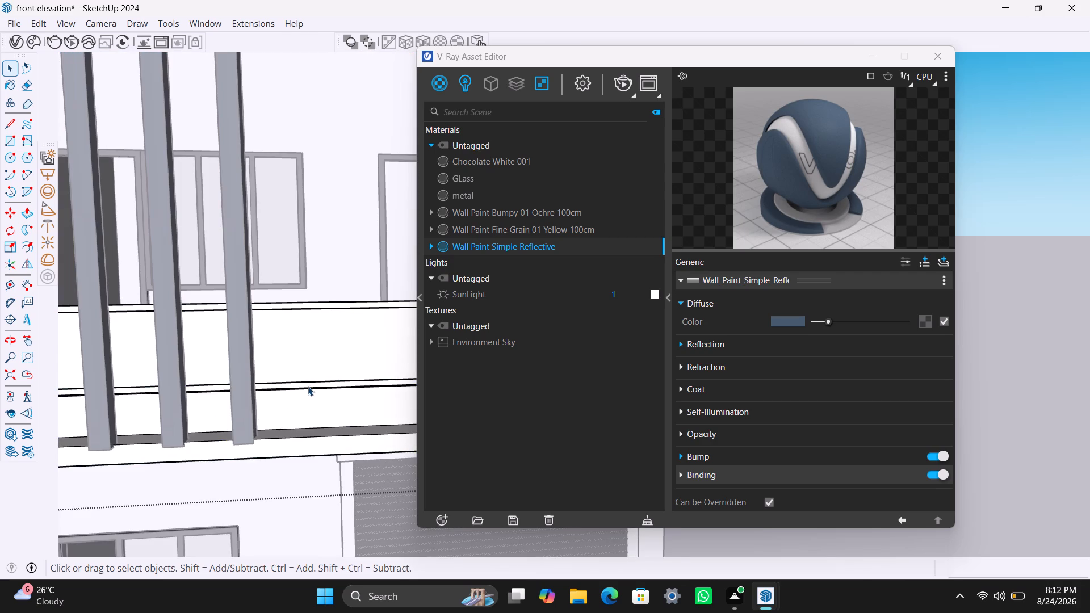
pyautogui.click(308, 386)
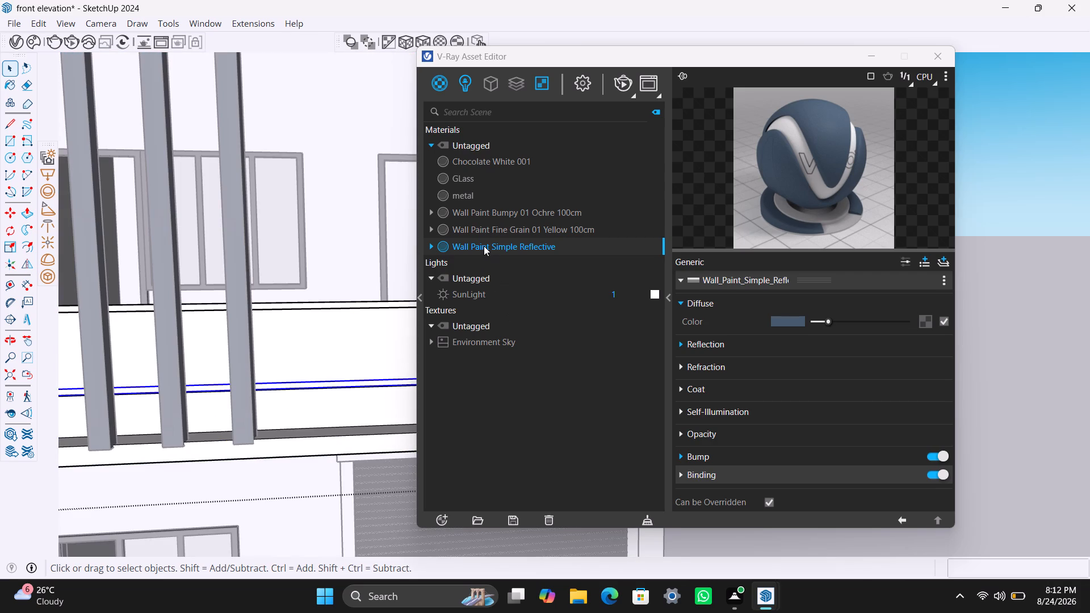
pyautogui.rightClick(484, 246)
pyautogui.click(502, 271)
pyautogui.click(429, 42)
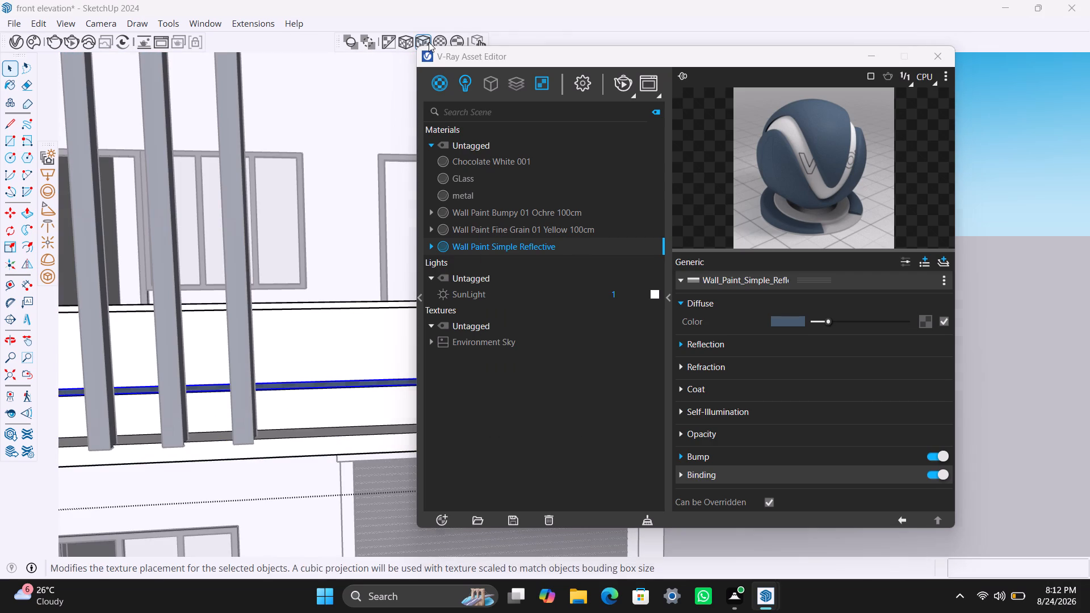
# Apply the GLass material to the lower balcony's front parapet panel.
pyautogui.click(341, 351)
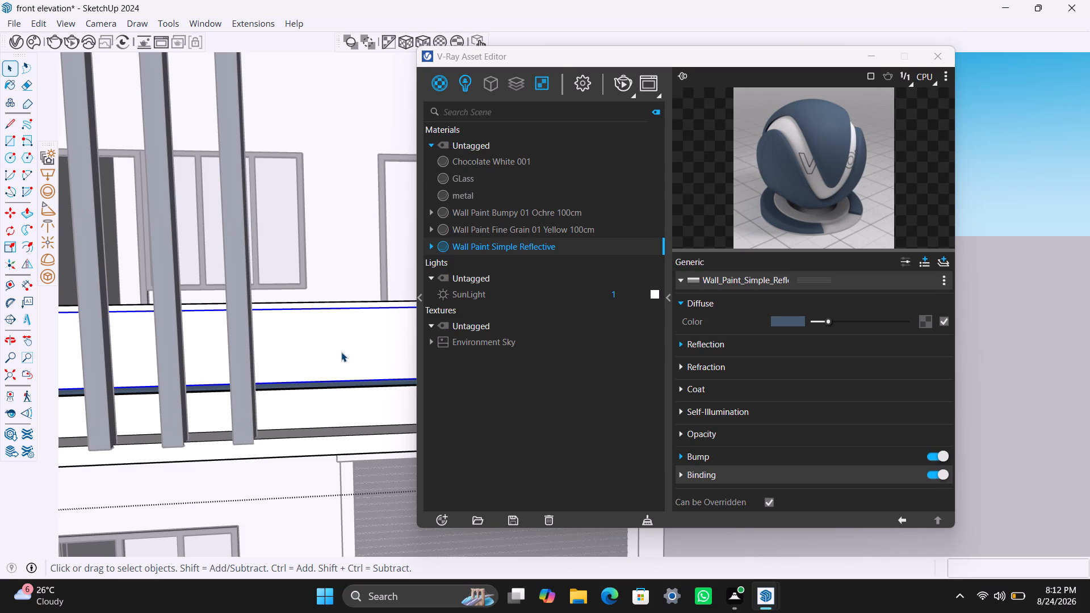
pyautogui.click(462, 179)
pyautogui.rightClick(462, 179)
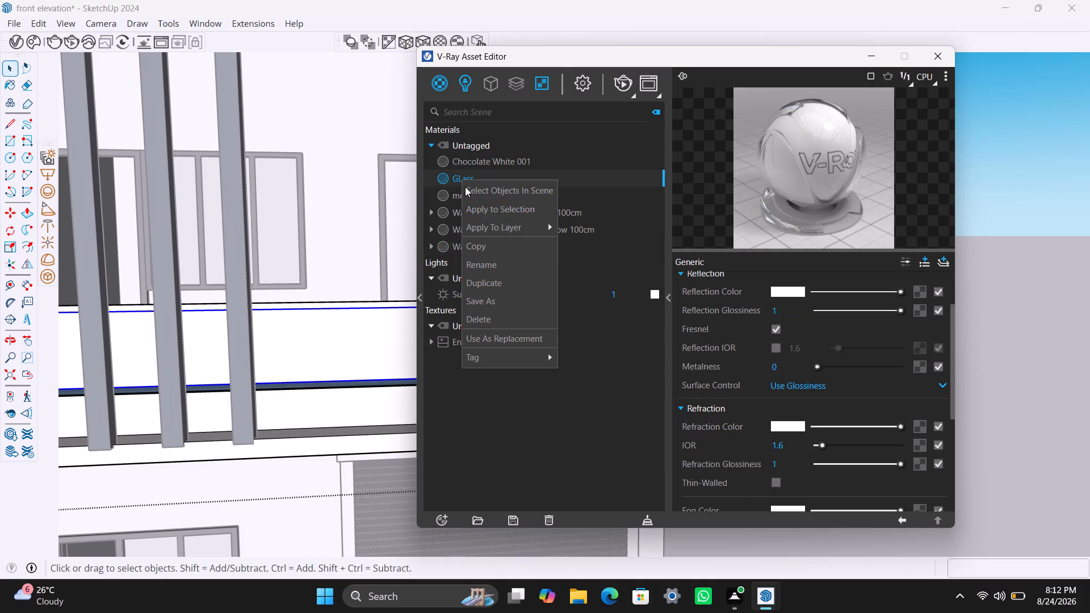
pyautogui.click(497, 207)
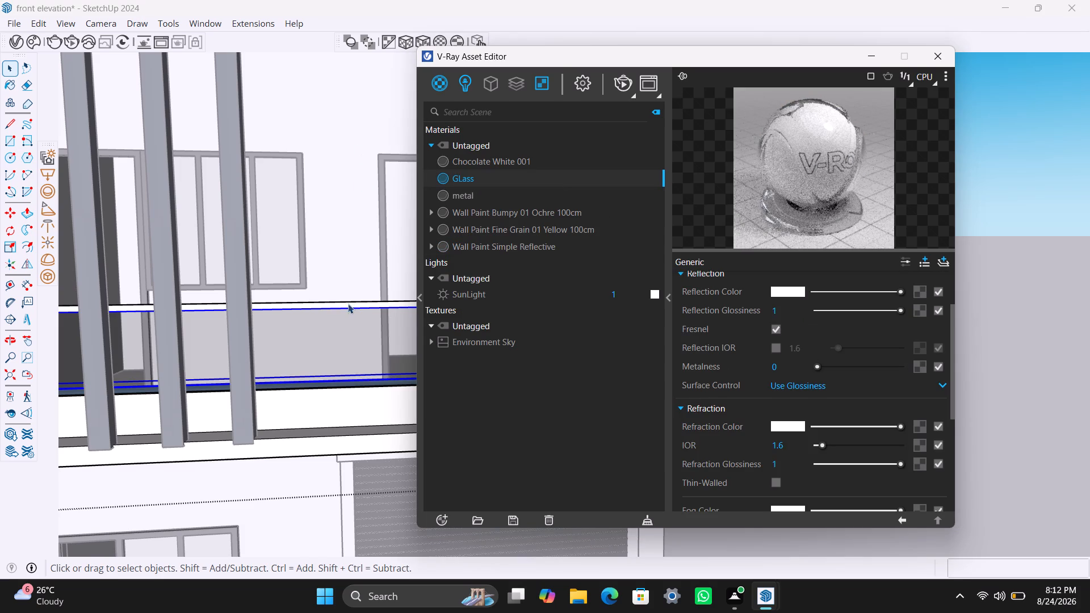
# Apply the GLass material with the fitted cubic projection to the upper balcony's front parapet panel, then close the group.
pyautogui.scroll(-10, 326, 229)
pyautogui.moveTo(332, 219); pyautogui.dragTo(332, 242, button='middle')
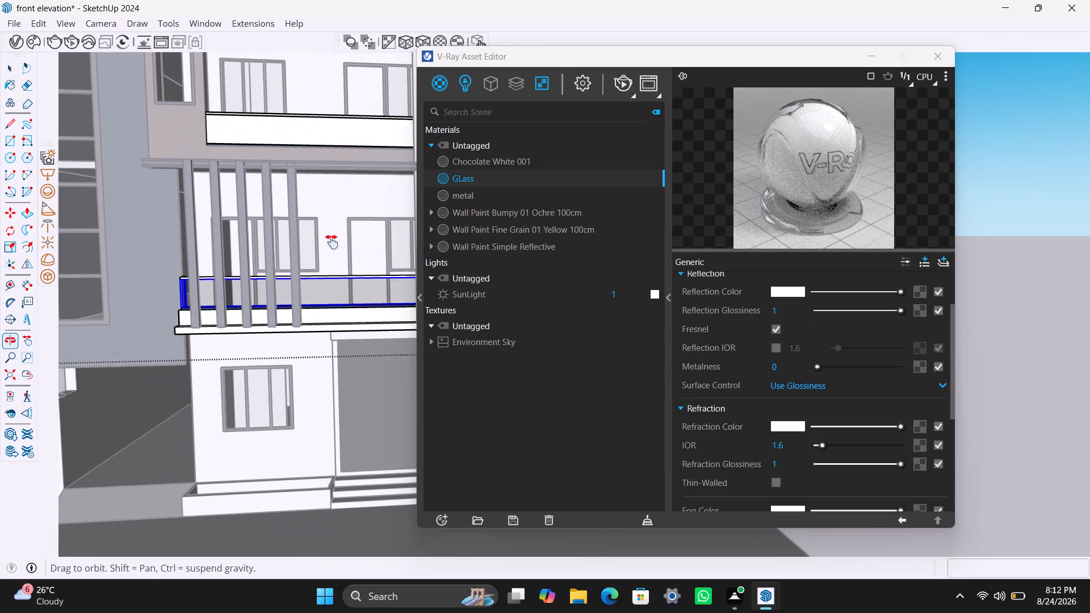
pyautogui.moveTo(332, 242); pyautogui.dragTo(332, 243, button='middle')
pyautogui.click(320, 140)
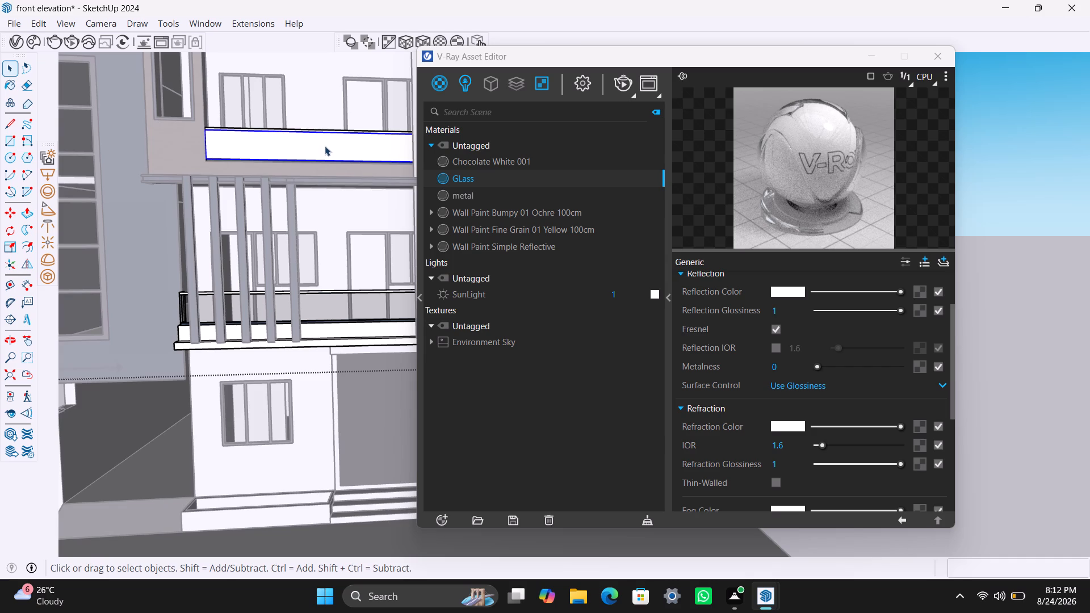
pyautogui.moveTo(324, 149); pyautogui.dragTo(290, 196, button='middle')
pyautogui.rightClick(458, 175)
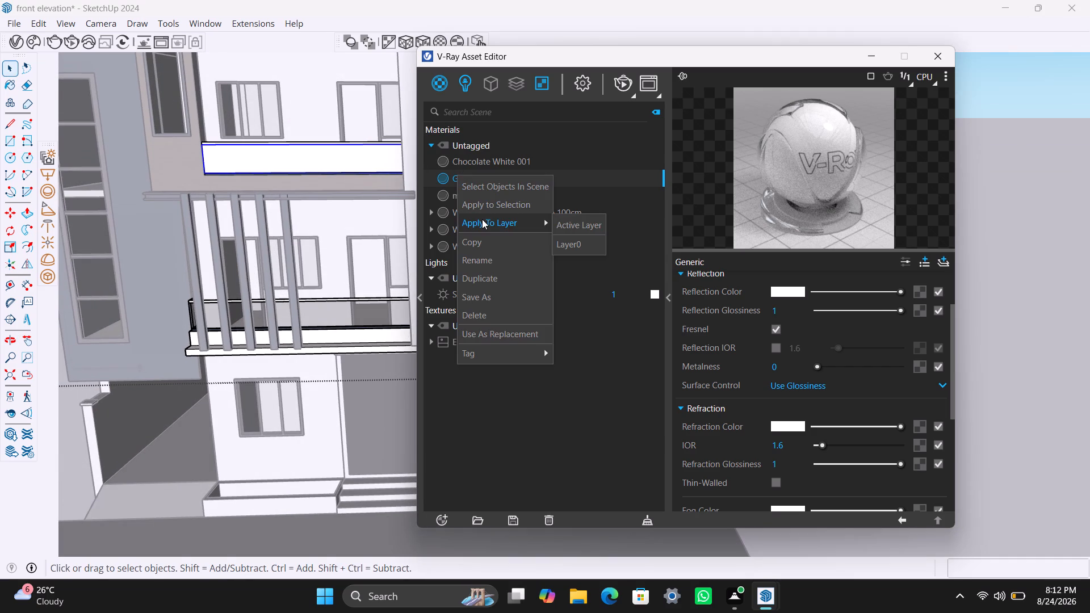
pyautogui.click(487, 209)
pyautogui.click(424, 32)
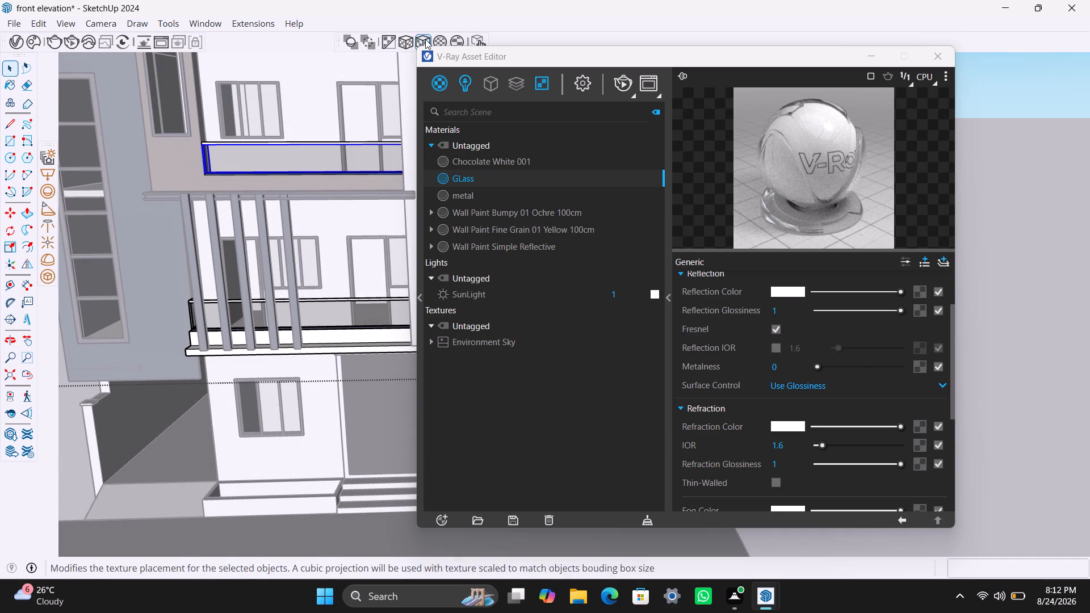
pyautogui.click(425, 39)
pyautogui.scroll(-2, 318, 207)
pyautogui.press('space')
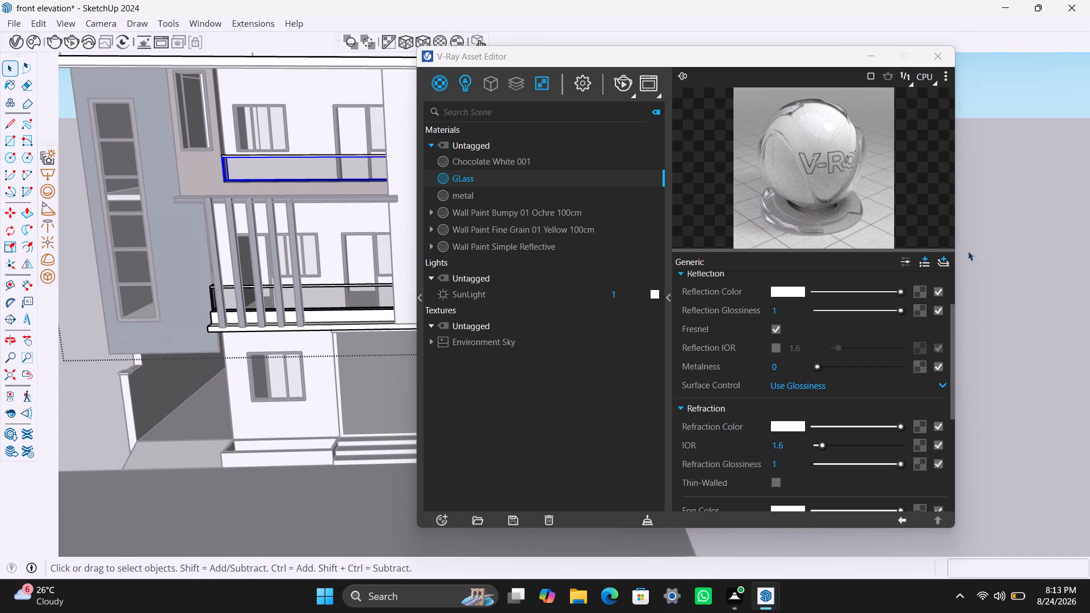
pyautogui.click(1011, 229)
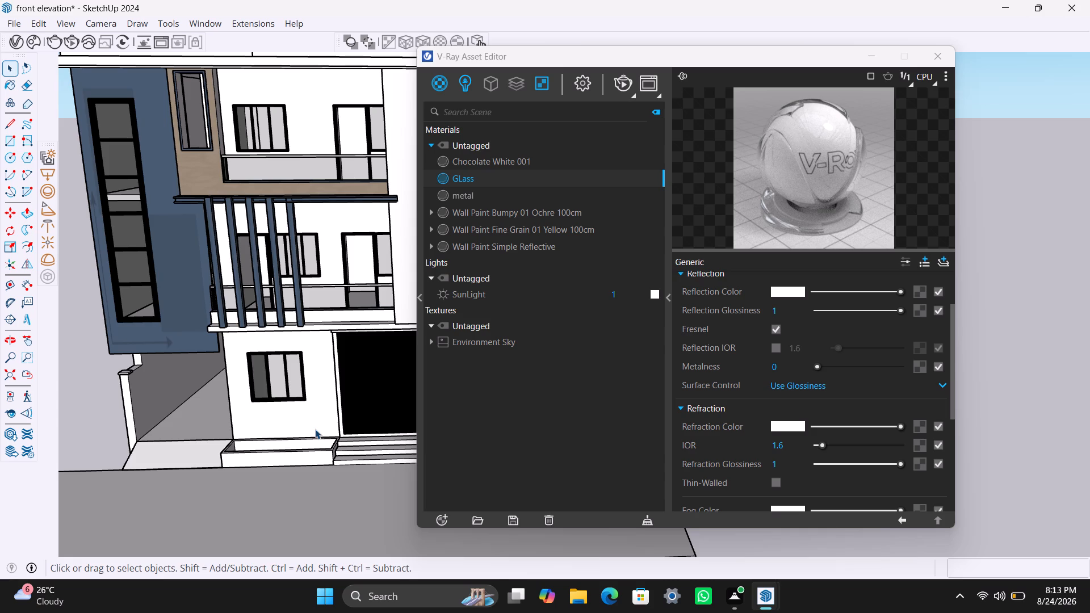
# Apply Wall Paint Bumpy 01 Ochre 100cm with the fitted cubic projection to the band below the lower balcony's glass, then close the group.
pyautogui.scroll(2, 351, 325)
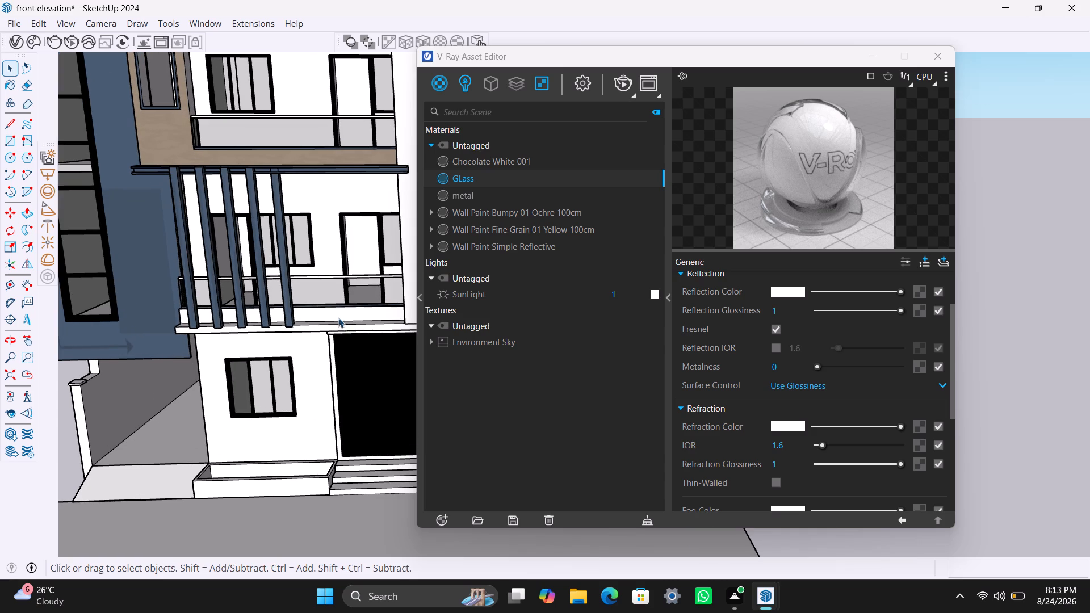
pyautogui.click(336, 316)
pyautogui.doubleClick(337, 315)
pyautogui.click(326, 313)
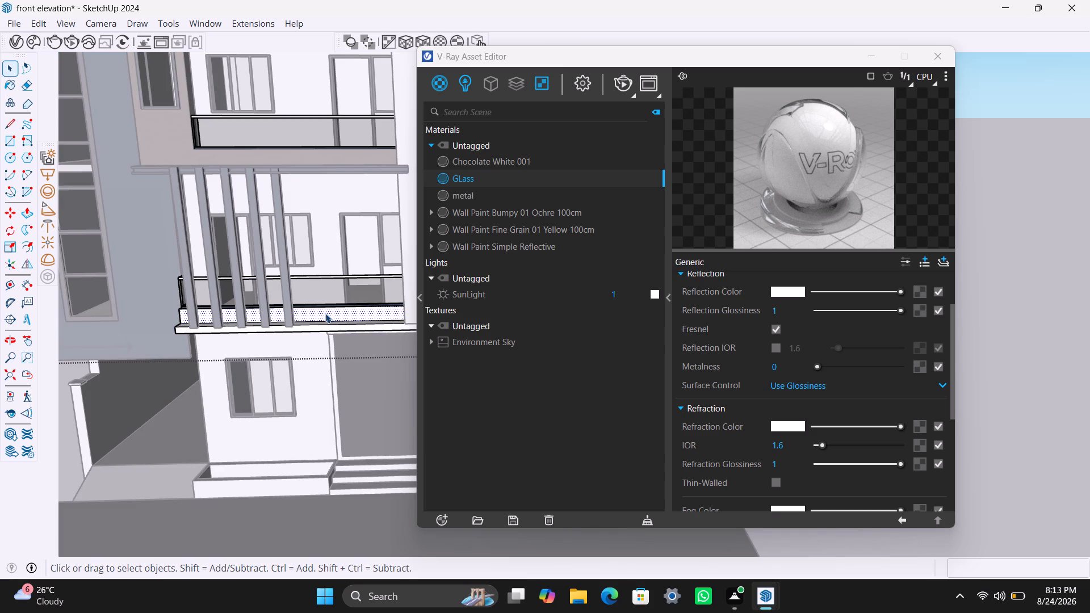
pyautogui.click(506, 212)
pyautogui.rightClick(506, 212)
pyautogui.click(527, 247)
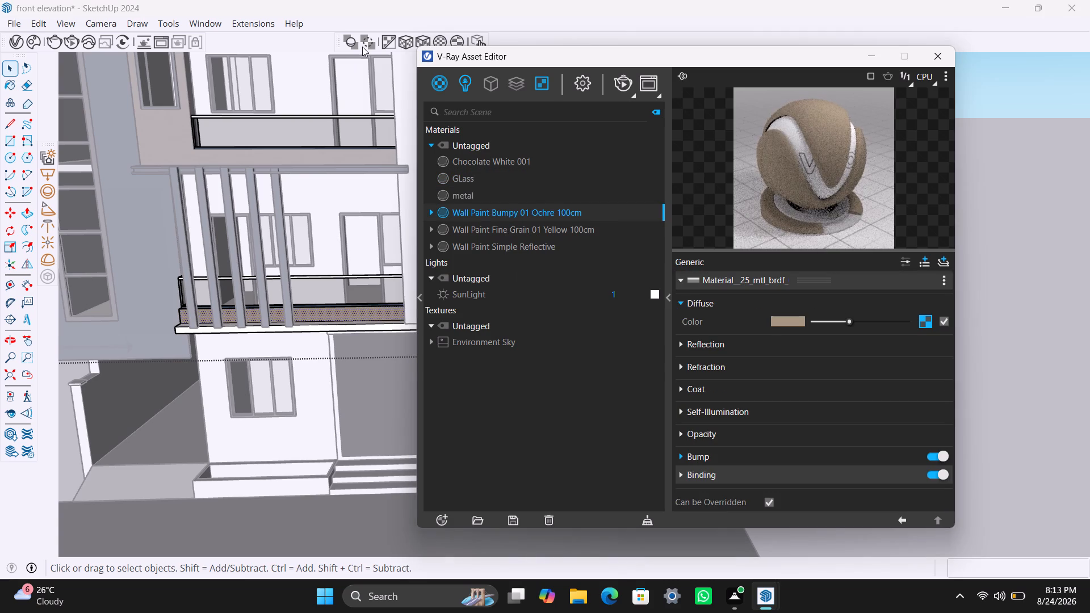
pyautogui.click(417, 39)
pyautogui.click(1035, 347)
pyautogui.press('space')
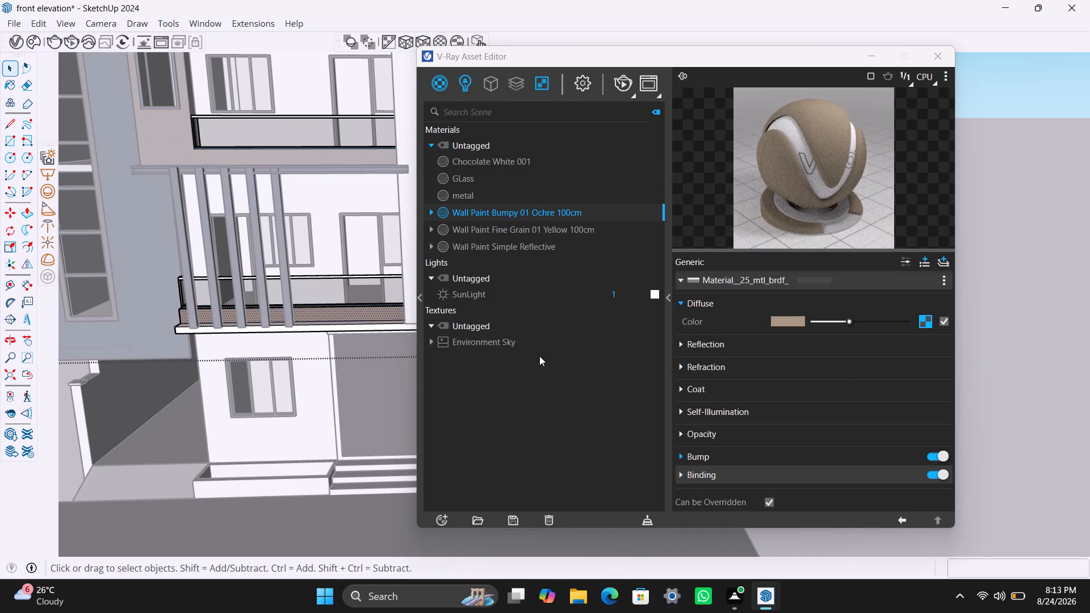
pyautogui.click(1063, 307)
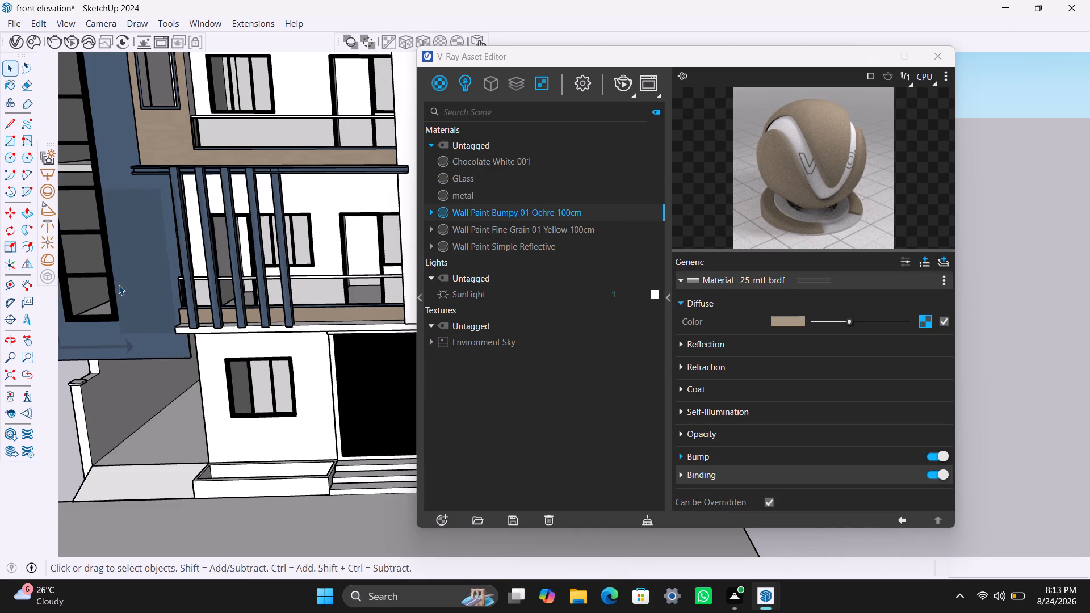
# Open the top-floor balcony parapet group and apply Wall Paint Bumpy 01 Ochre 100cm to its front face below the railing.
pyautogui.scroll(-3, 139, 292)
pyautogui.moveTo(182, 303); pyautogui.dragTo(139, 325, button='middle')
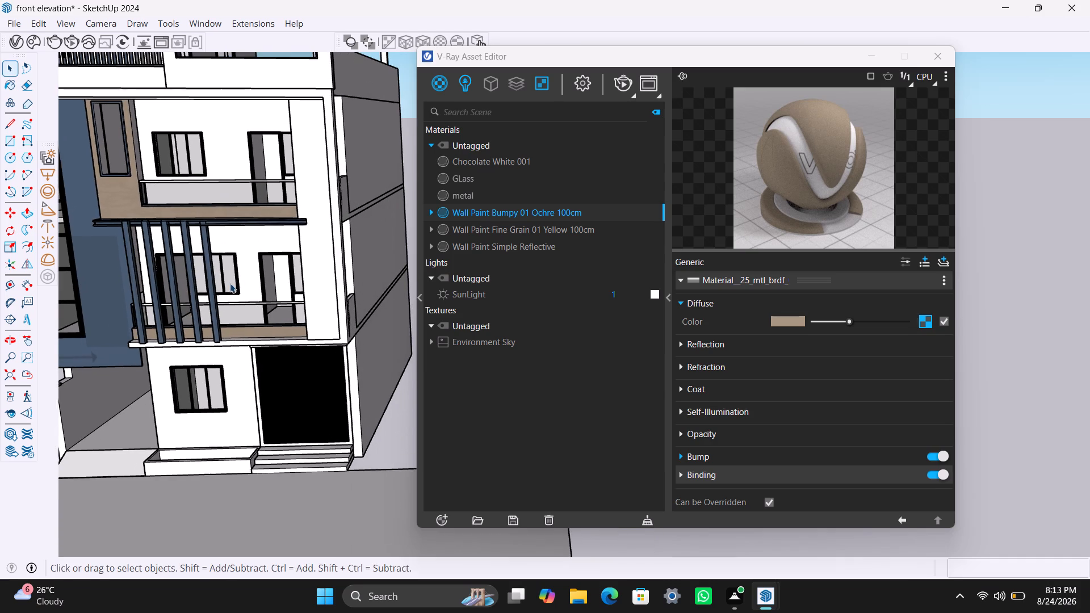
pyautogui.moveTo(230, 285); pyautogui.dragTo(237, 293, button='middle')
pyautogui.scroll(-2, 236, 292)
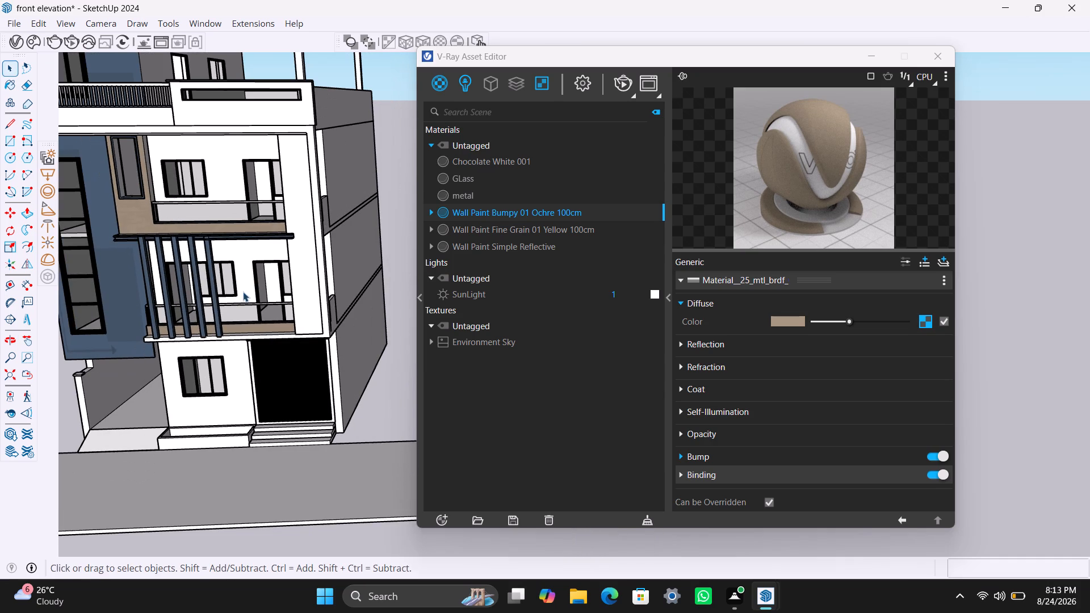
pyautogui.keyDown('shift'); pyautogui.moveTo(255, 293); pyautogui.dragTo(287, 331, button='middle'); pyautogui.keyUp('shift')
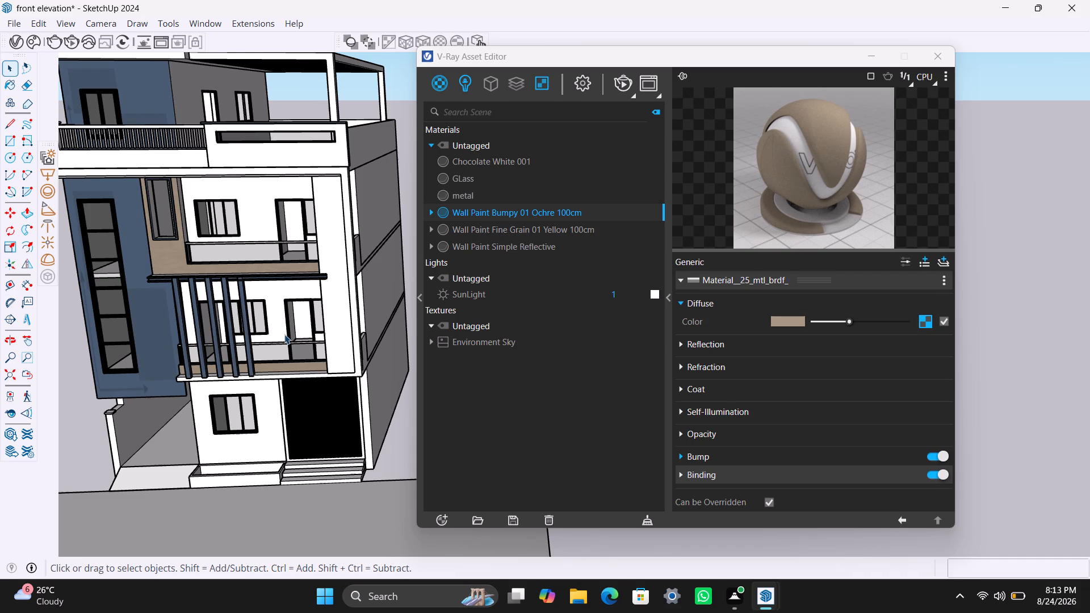
pyautogui.scroll(3, 186, 203)
pyautogui.moveTo(204, 195); pyautogui.dragTo(222, 209, button='middle')
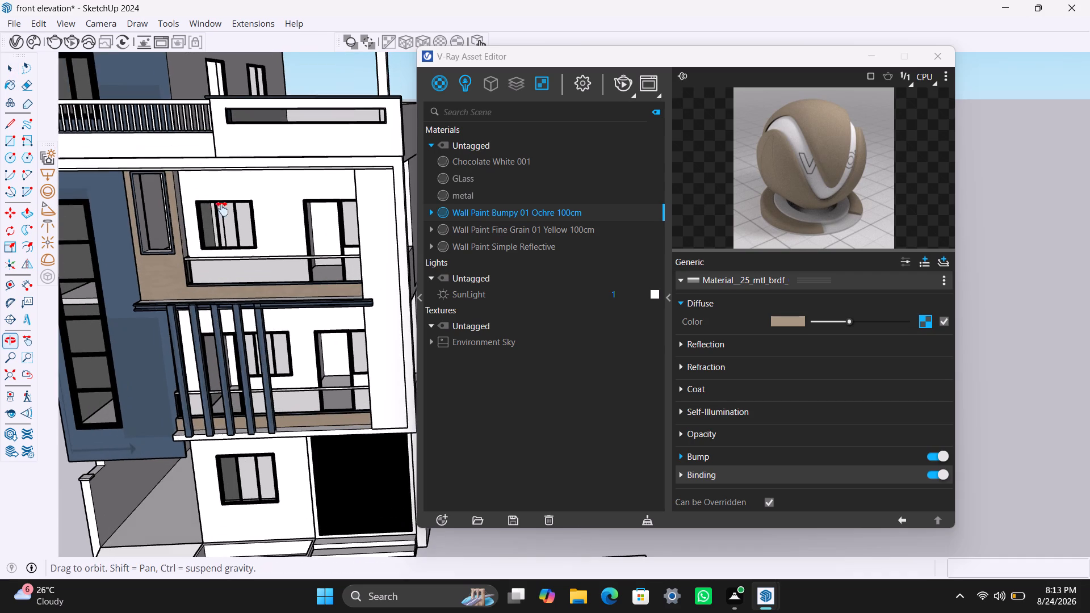
pyautogui.moveTo(222, 209); pyautogui.dragTo(341, 318, button='middle')
pyautogui.scroll(2, 223, 258)
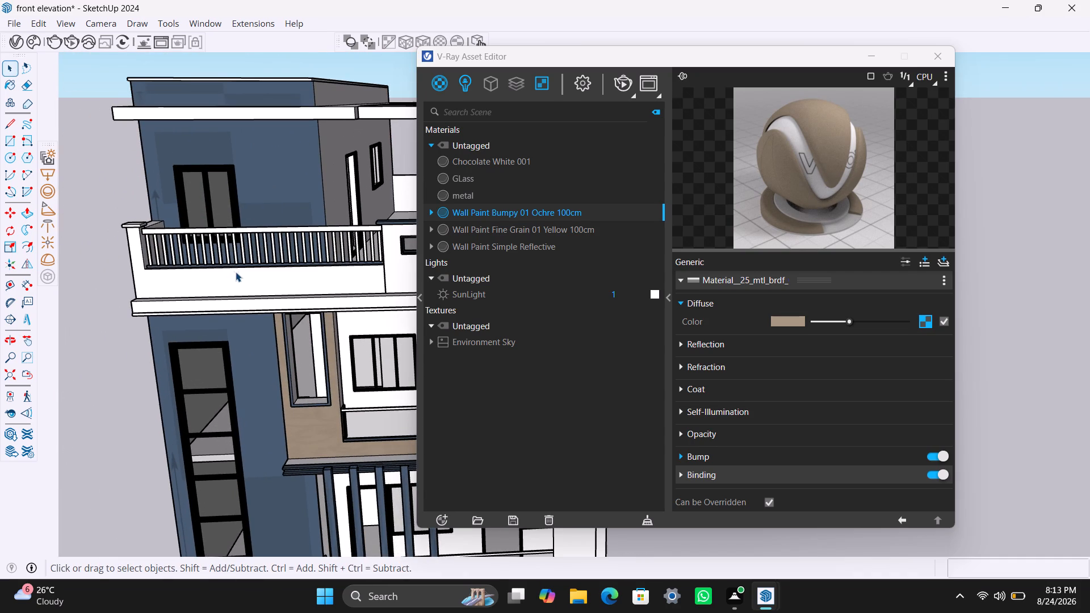
pyautogui.scroll(3, 216, 288)
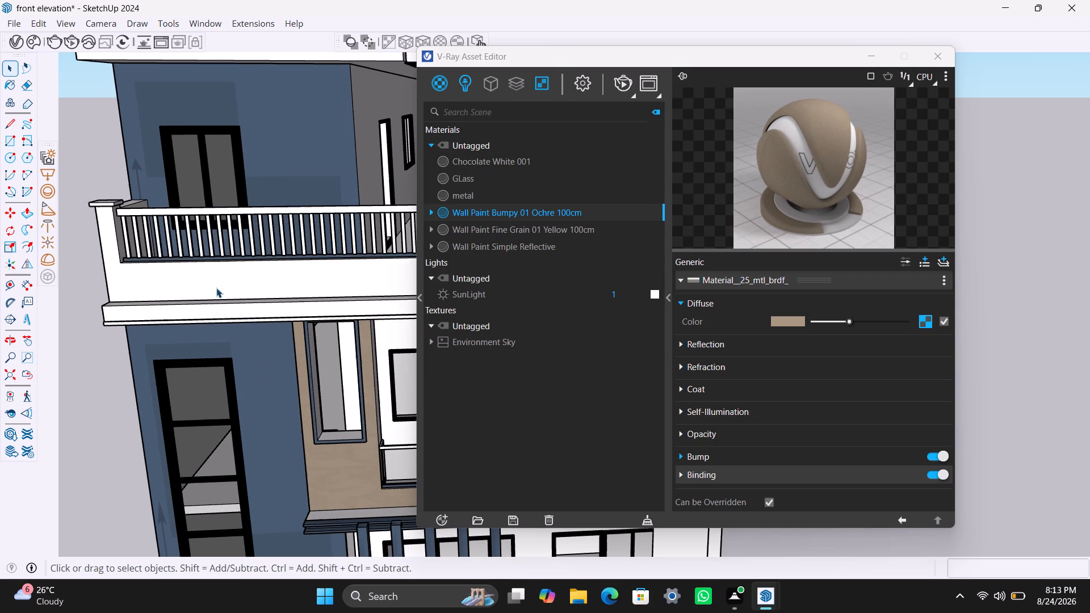
pyautogui.click(220, 285)
pyautogui.tripleClick(220, 285)
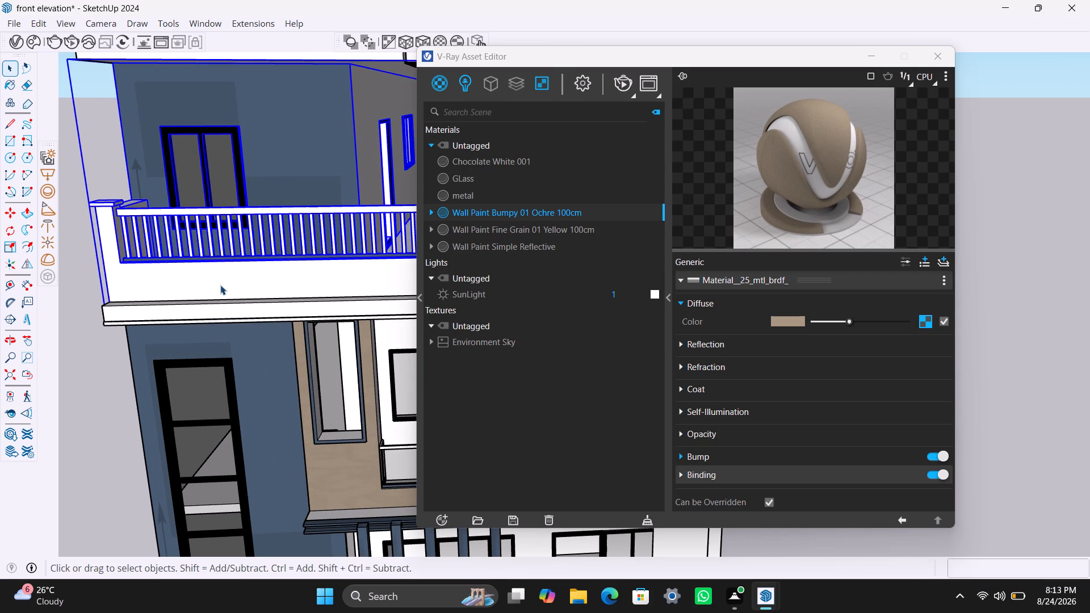
pyautogui.click(255, 277)
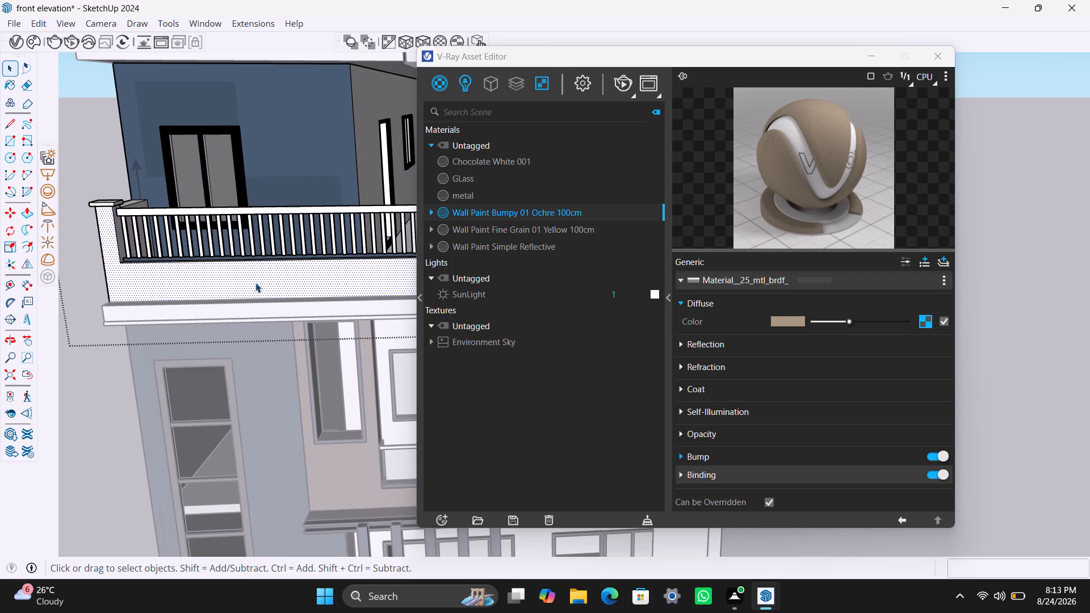
pyautogui.rightClick(496, 212)
pyautogui.click(513, 238)
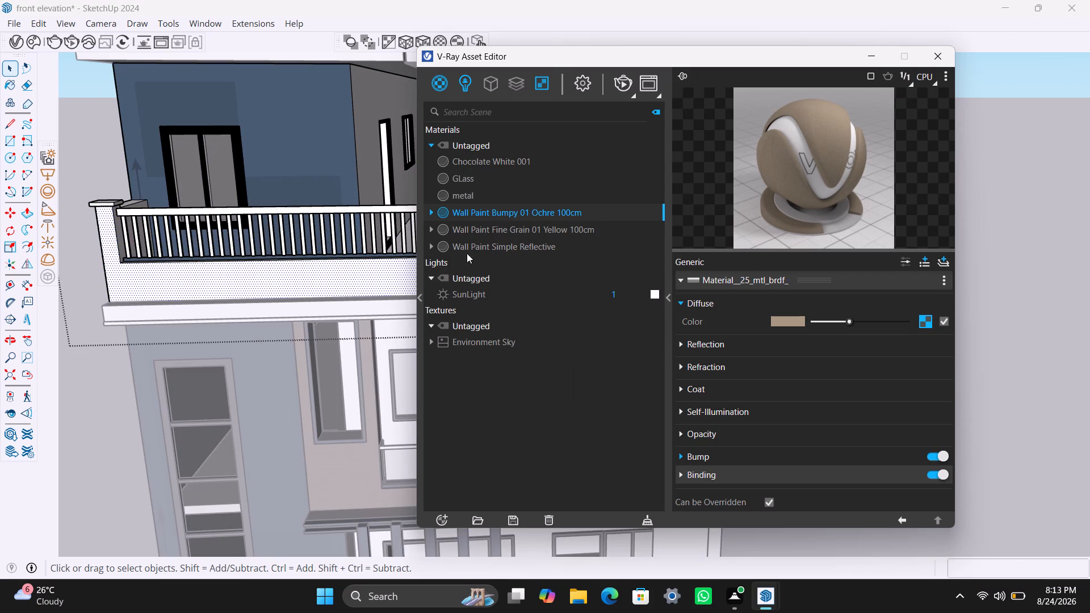
pyautogui.click(85, 140)
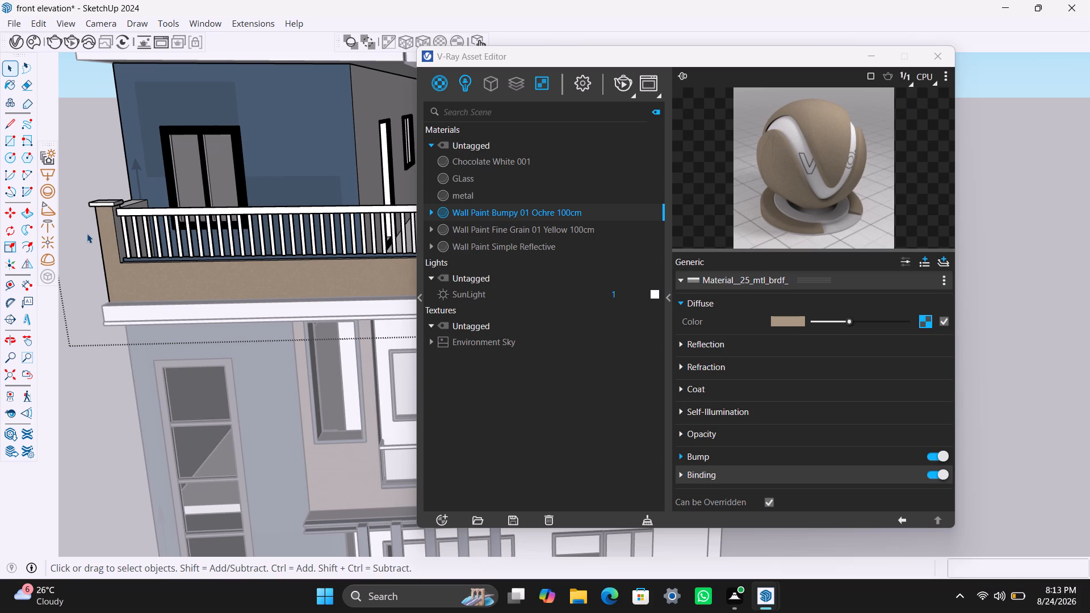
# Apply the metal material to the cap of the parapet's corner pillar and to the railing's top handrail.
pyautogui.scroll(6, 86, 231)
pyautogui.click(115, 182)
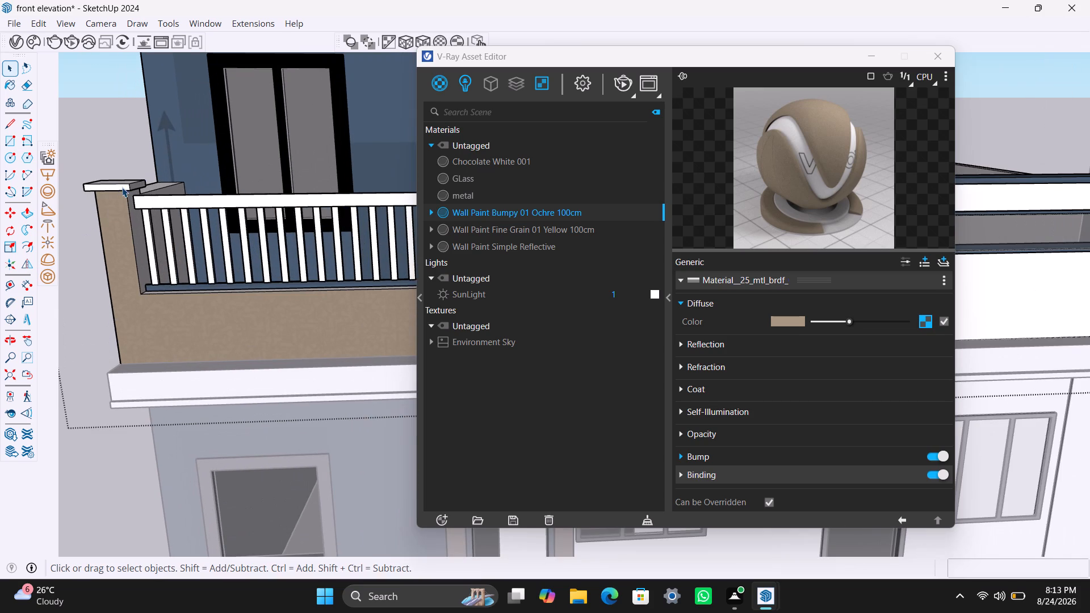
pyautogui.click(479, 198)
pyautogui.rightClick(464, 196)
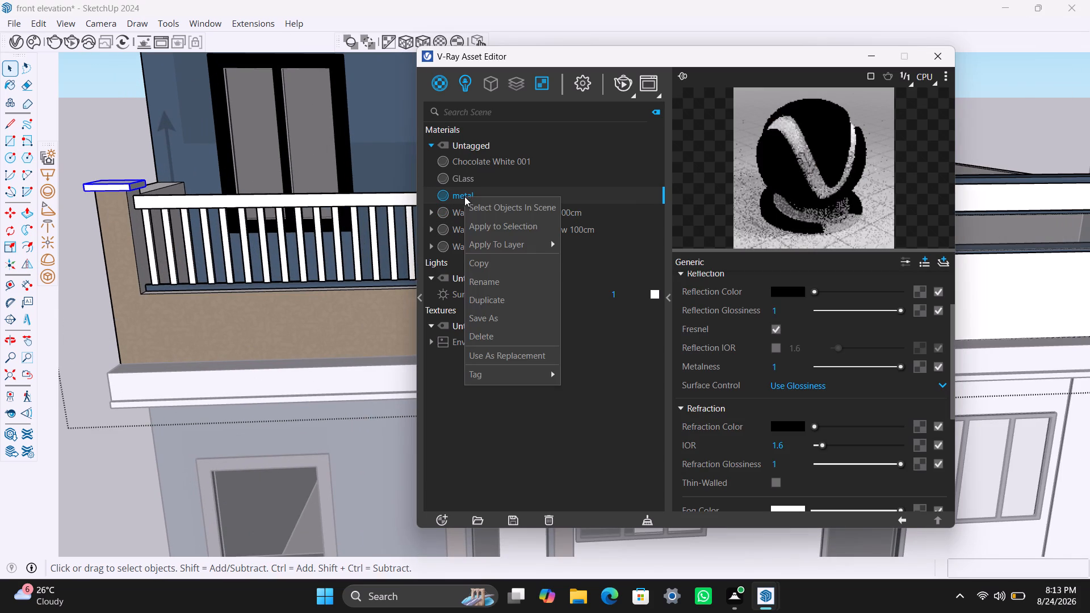
pyautogui.click(494, 231)
pyautogui.click(211, 205)
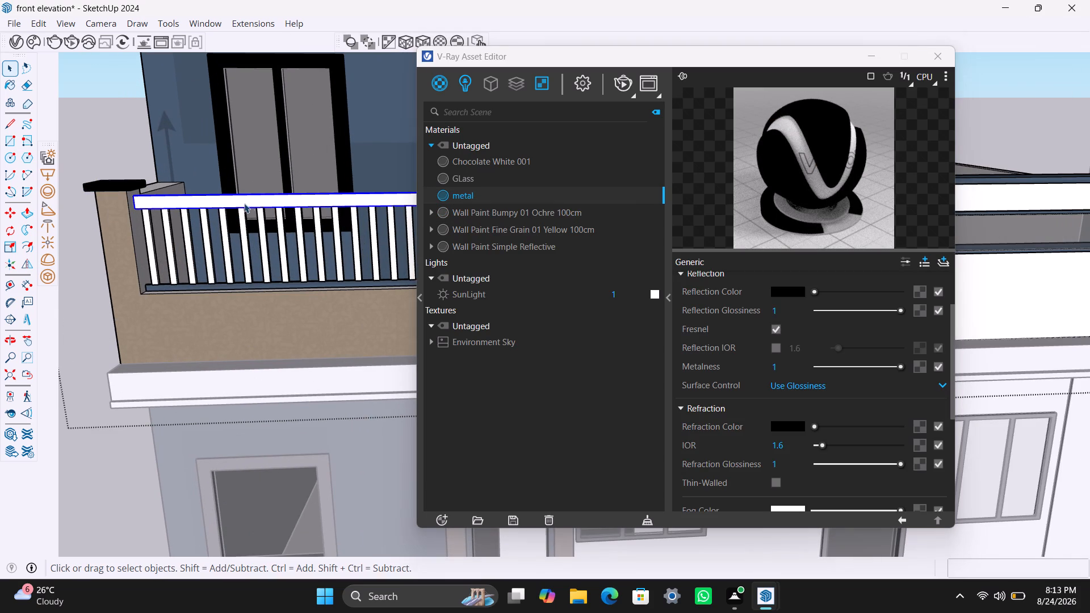
pyautogui.rightClick(462, 198)
pyautogui.click(474, 220)
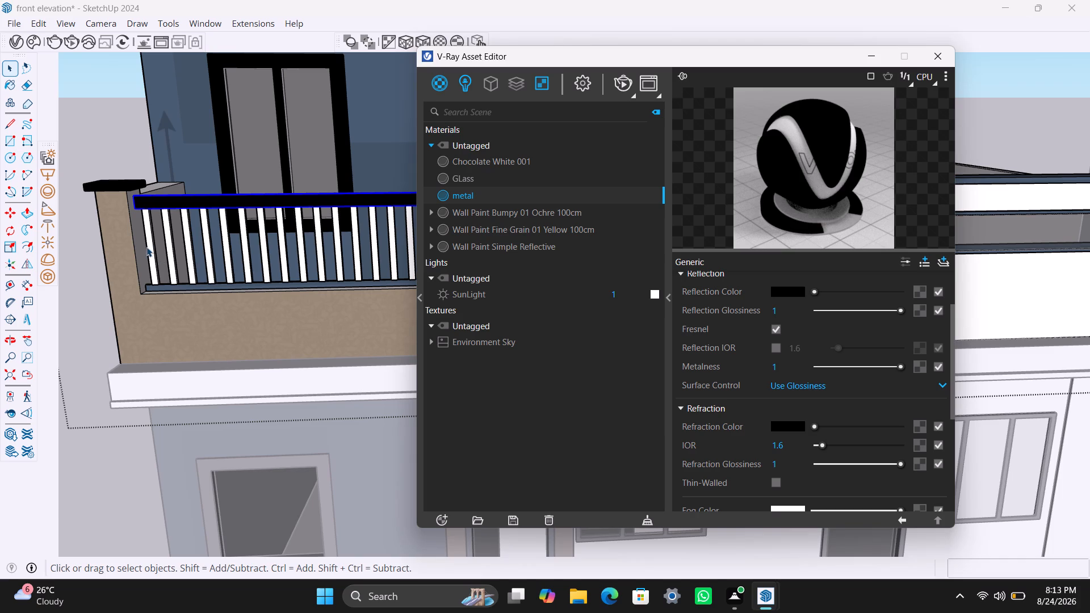
# Apply the metal material to all the vertical balusters of the top-floor balcony railing, then close the group.
pyautogui.keyDown('shift'); pyautogui.click(149, 246); pyautogui.keyUp('shift')
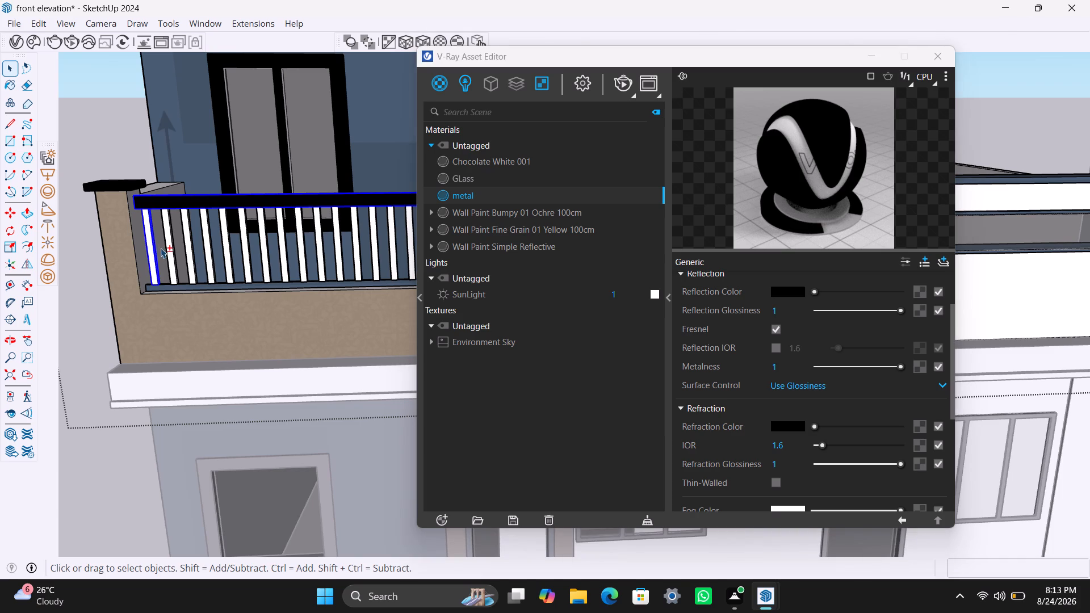
pyautogui.keyDown('shift'); pyautogui.click(169, 240); pyautogui.keyUp('shift')
pyautogui.keyDown('shift'); pyautogui.click(190, 237); pyautogui.keyUp('shift')
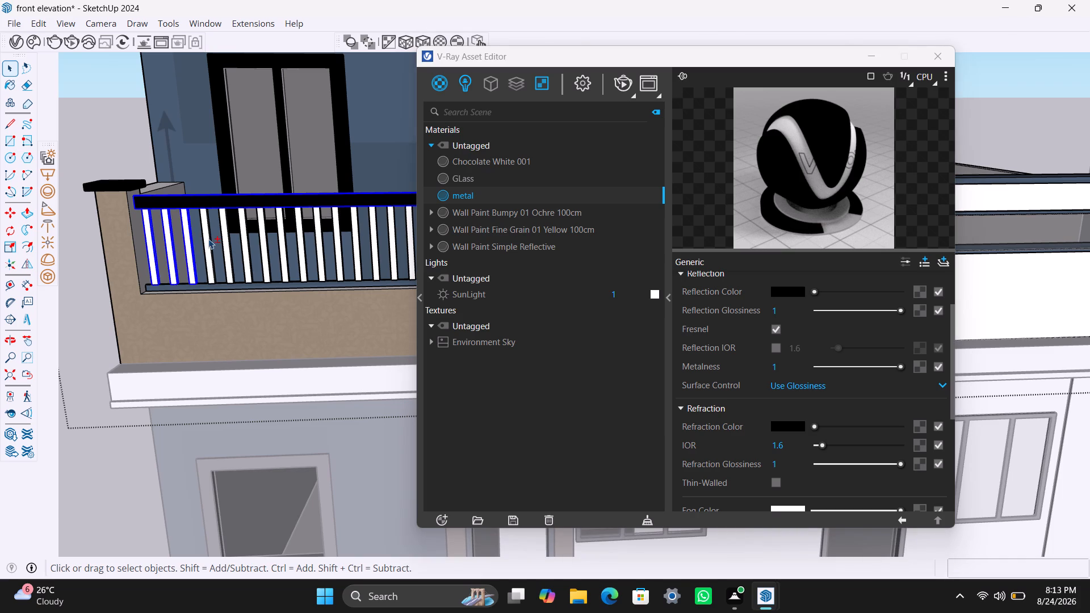
pyautogui.keyDown('shift'); pyautogui.click(208, 239); pyautogui.keyUp('shift')
pyautogui.keyDown('shift'); pyautogui.click(227, 242); pyautogui.keyUp('shift')
pyautogui.keyDown('shift'); pyautogui.click(241, 244); pyautogui.keyUp('shift')
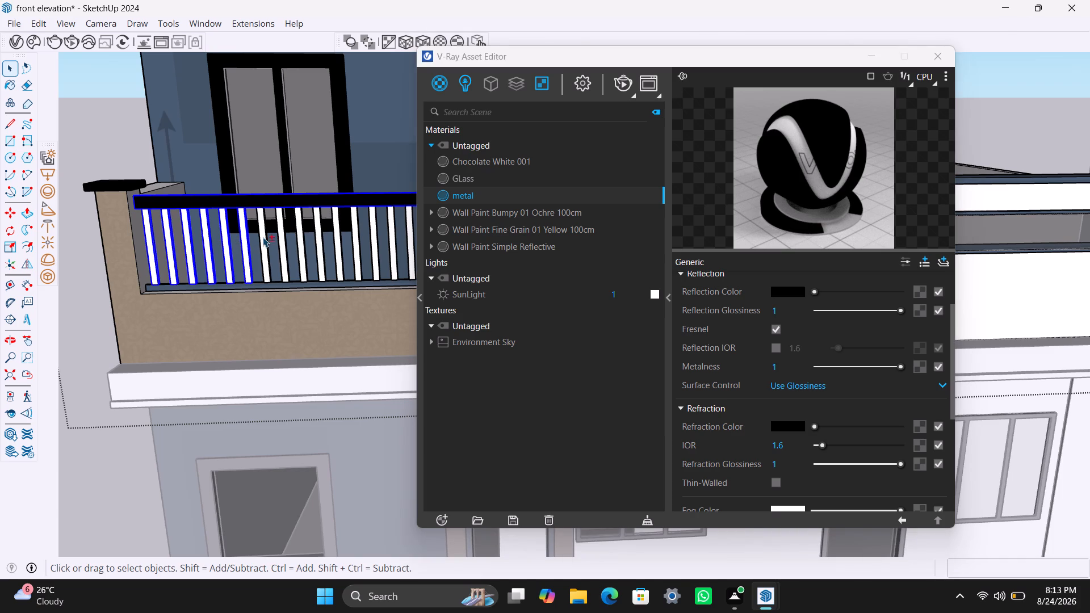
pyautogui.keyDown('shift'); pyautogui.click(263, 237); pyautogui.keyUp('shift')
pyautogui.keyDown('shift'); pyautogui.click(280, 237); pyautogui.keyUp('shift')
pyautogui.keyDown('shift'); pyautogui.click(300, 235); pyautogui.keyUp('shift')
pyautogui.keyDown('shift'); pyautogui.click(318, 238); pyautogui.keyUp('shift')
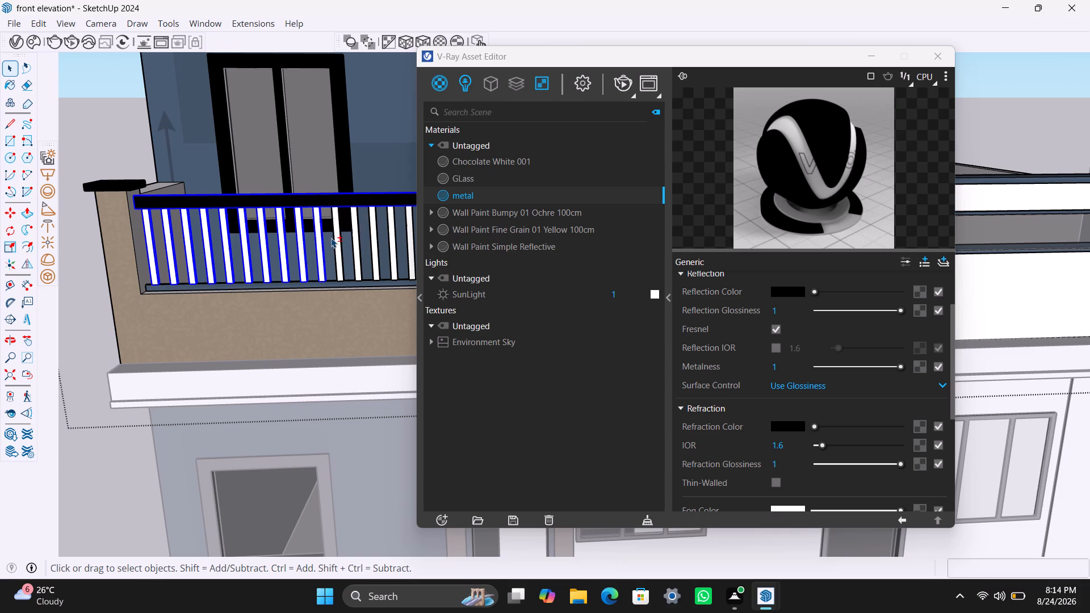
pyautogui.keyDown('shift'); pyautogui.click(336, 234); pyautogui.keyUp('shift')
pyautogui.keyDown('shift'); pyautogui.click(355, 237); pyautogui.keyUp('shift')
pyautogui.keyDown('shift'); pyautogui.click(373, 241); pyautogui.keyUp('shift')
pyautogui.scroll(-4, 300, 286)
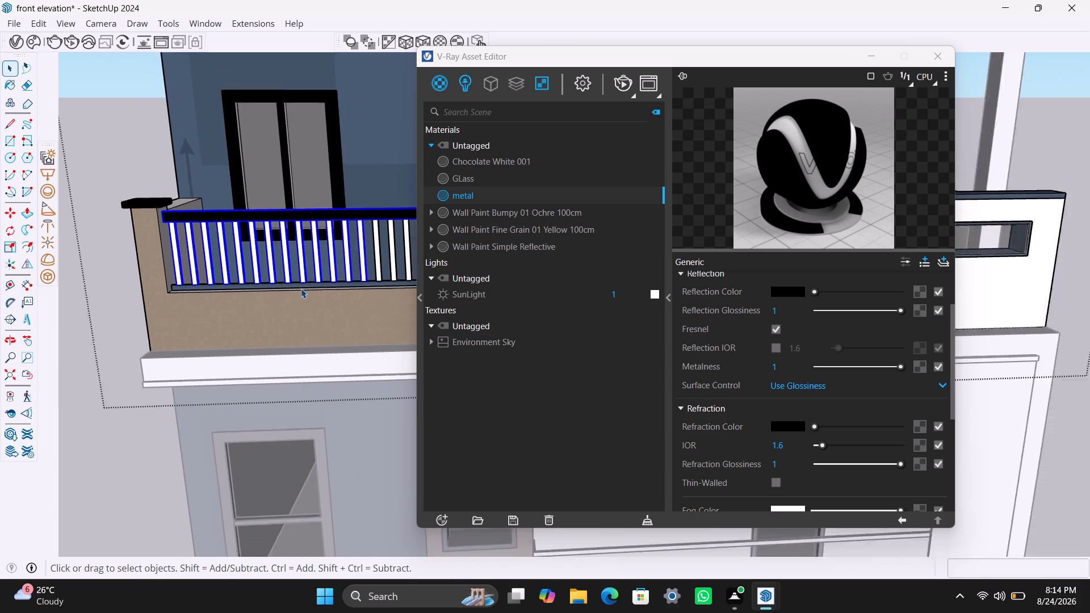
pyautogui.scroll(-3, 301, 288)
pyautogui.moveTo(304, 293); pyautogui.dragTo(232, 301, button='middle')
pyautogui.scroll(8, 284, 283)
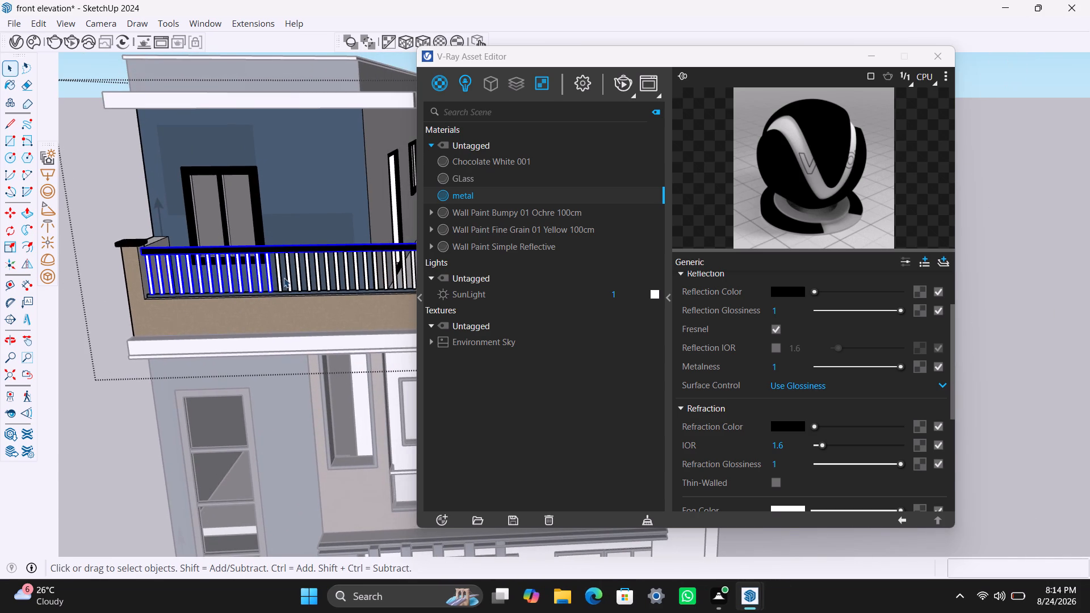
pyautogui.scroll(2, 287, 278)
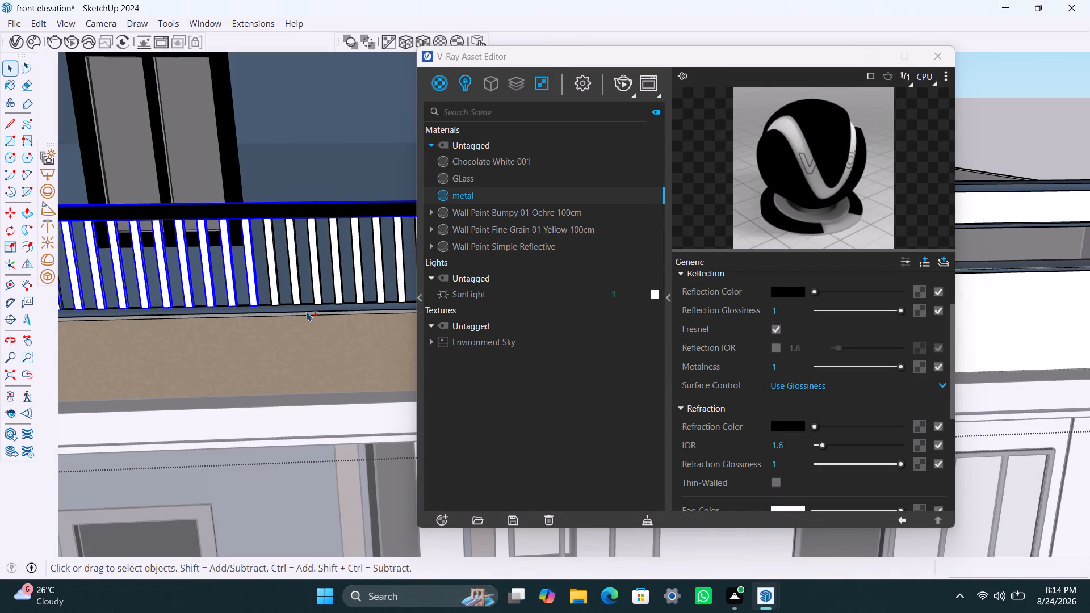
pyautogui.keyDown('shift'); pyautogui.click(275, 284); pyautogui.keyUp('shift')
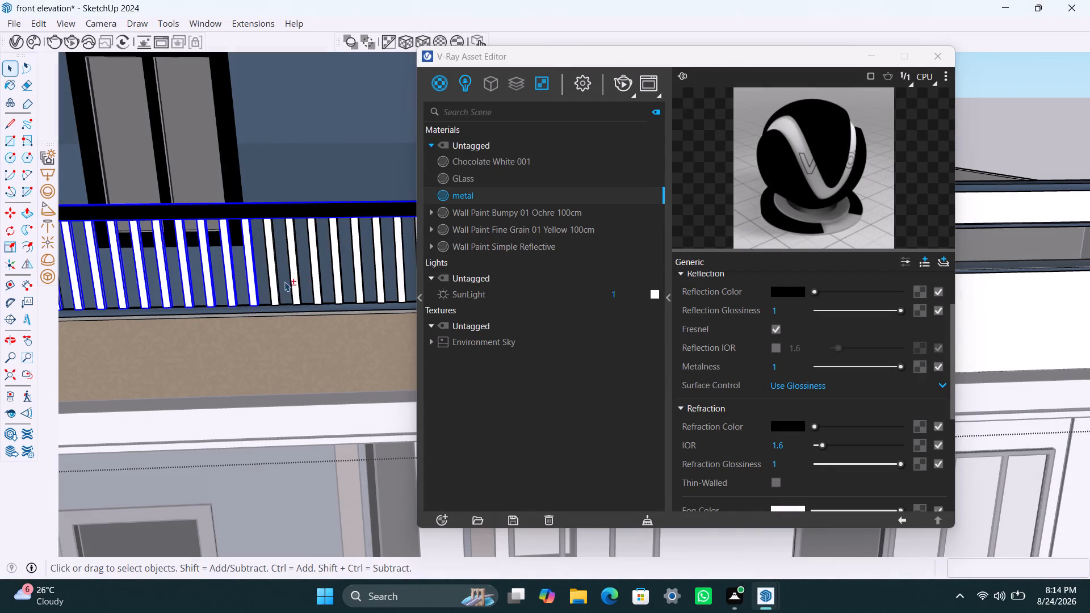
pyautogui.keyDown('shift'); pyautogui.click(296, 273); pyautogui.keyUp('shift')
pyautogui.keyDown('shift'); pyautogui.click(315, 266); pyautogui.keyUp('shift')
pyautogui.keyDown('shift'); pyautogui.click(338, 260); pyautogui.keyUp('shift')
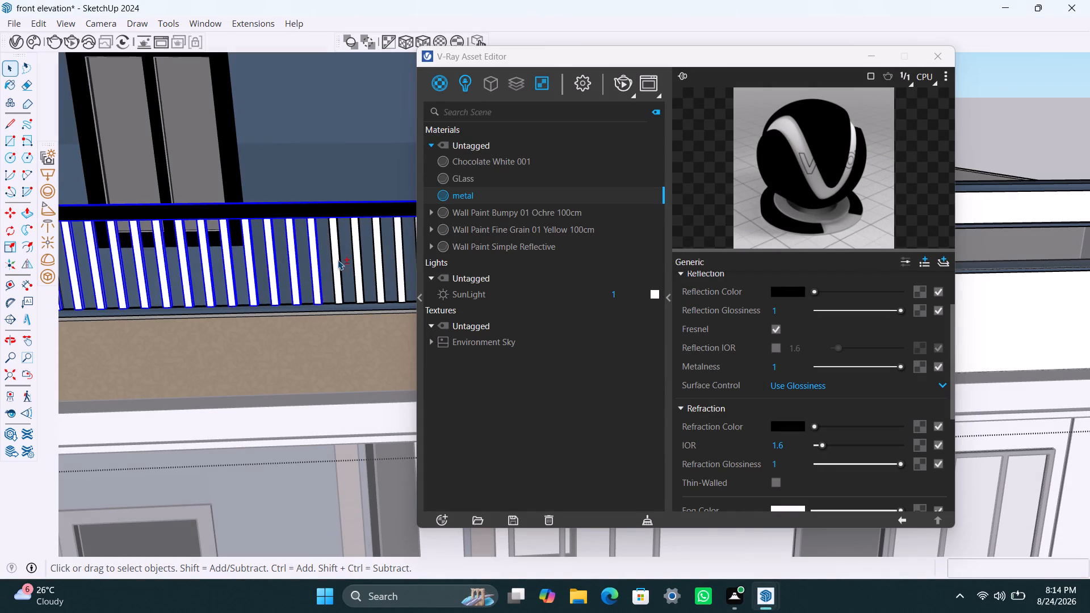
pyautogui.keyDown('shift'); pyautogui.click(360, 262); pyautogui.keyUp('shift')
pyautogui.keyDown('shift'); pyautogui.click(379, 265); pyautogui.keyUp('shift')
pyautogui.keyDown('shift'); pyautogui.click(399, 262); pyautogui.keyUp('shift')
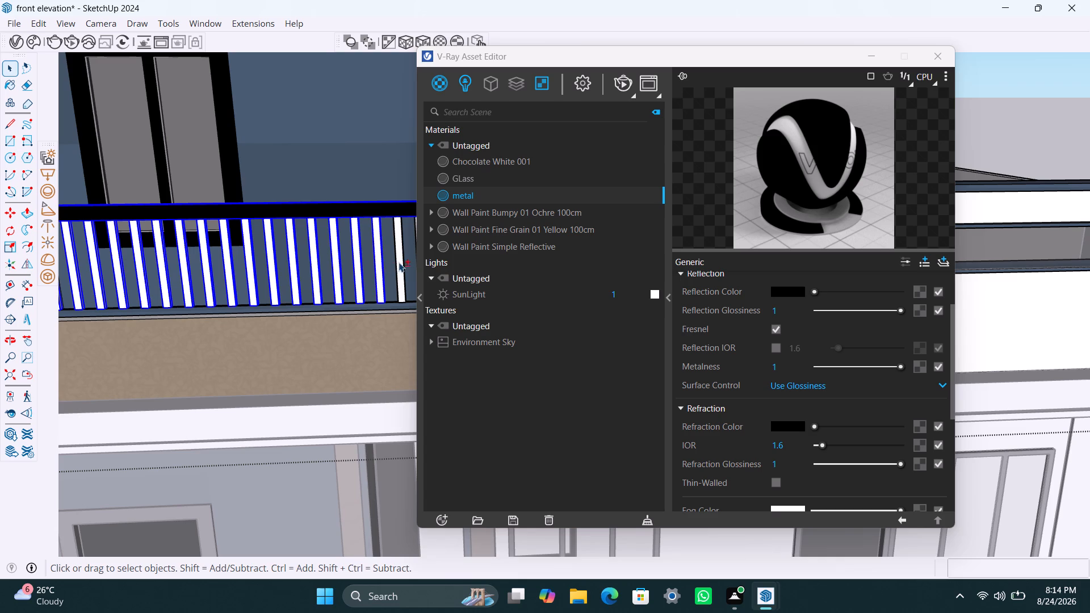
pyautogui.scroll(-8, 374, 296)
pyautogui.moveTo(368, 312); pyautogui.dragTo(162, 302, button='middle')
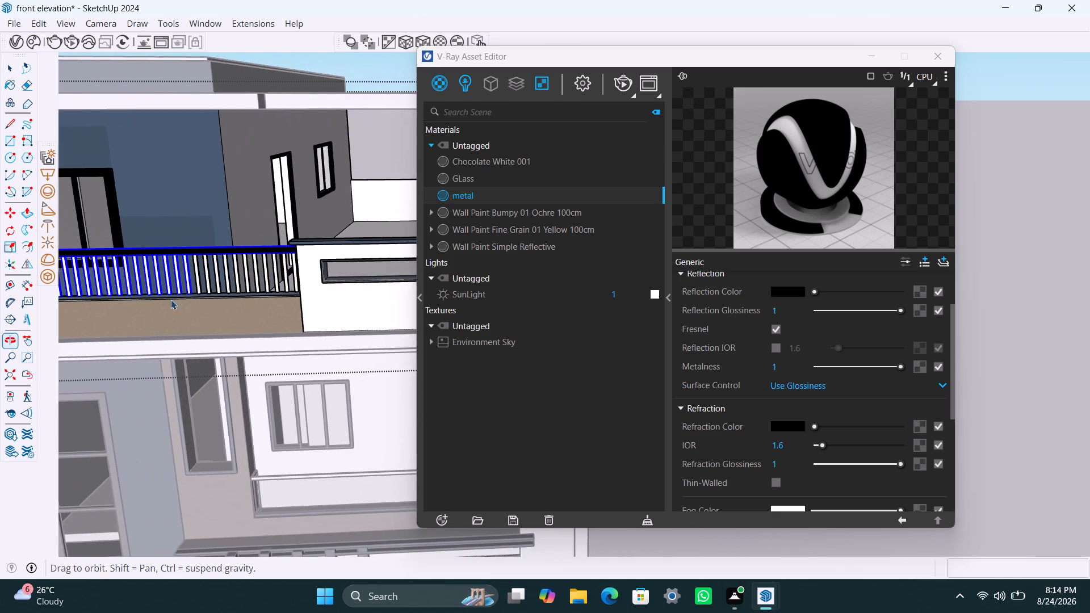
pyautogui.scroll(3, 192, 283)
pyautogui.keyDown('shift'); pyautogui.click(191, 279); pyautogui.keyUp('shift')
pyautogui.keyDown('shift'); pyautogui.click(202, 272); pyautogui.keyUp('shift')
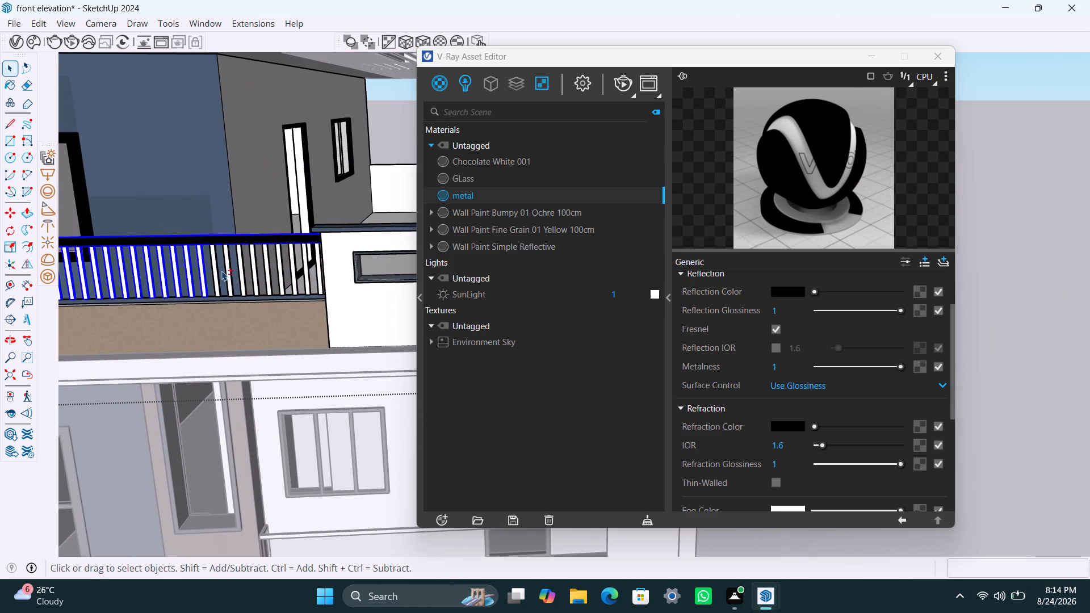
pyautogui.keyDown('shift'); pyautogui.click(221, 271); pyautogui.keyUp('shift')
pyautogui.keyDown('shift'); pyautogui.click(218, 272); pyautogui.keyUp('shift')
pyautogui.keyDown('shift'); pyautogui.click(230, 276); pyautogui.keyUp('shift')
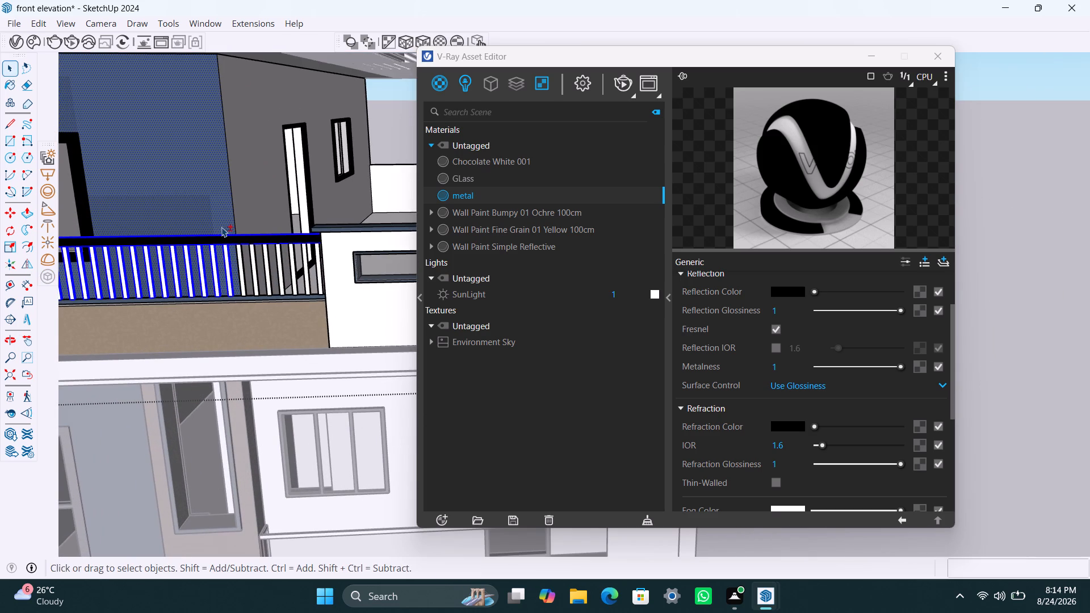
pyautogui.keyDown('shift'); pyautogui.click(222, 226); pyautogui.keyUp('shift')
pyautogui.keyDown('shift'); pyautogui.click(241, 265); pyautogui.keyUp('shift')
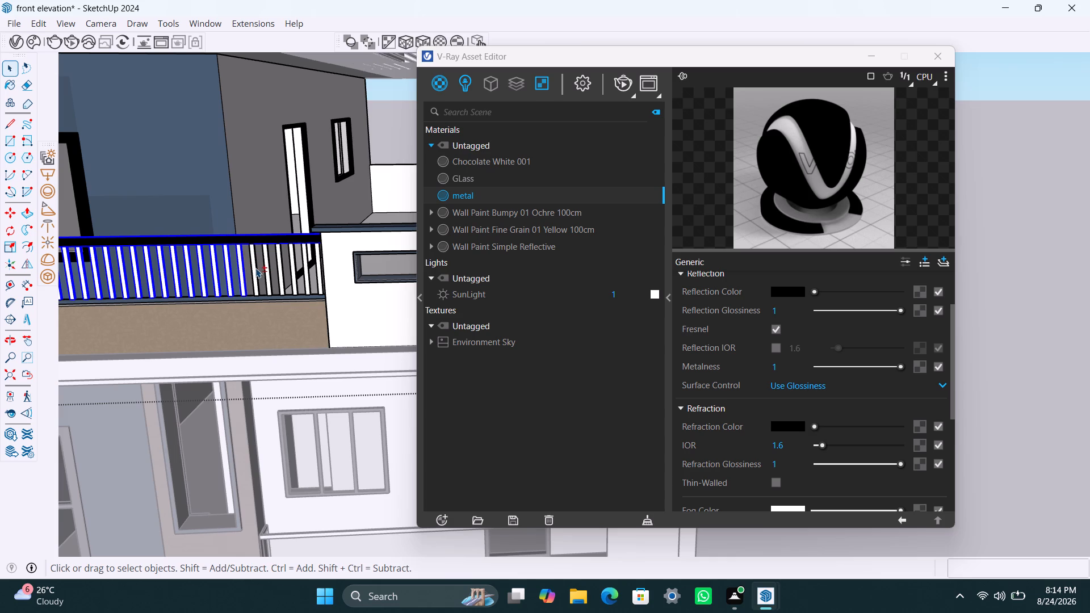
pyautogui.keyDown('shift'); pyautogui.click(255, 268); pyautogui.keyUp('shift')
pyautogui.keyDown('shift'); pyautogui.click(269, 270); pyautogui.keyUp('shift')
pyautogui.keyDown('shift'); pyautogui.click(282, 267); pyautogui.keyUp('shift')
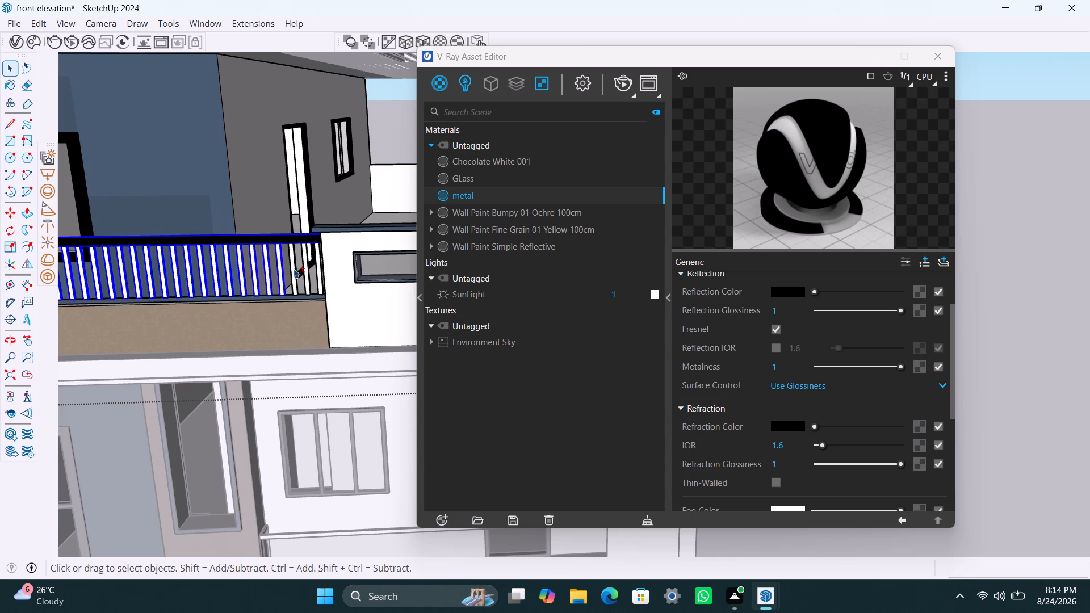
pyautogui.keyDown('shift'); pyautogui.click(294, 268); pyautogui.keyUp('shift')
pyautogui.keyDown('shift'); pyautogui.click(303, 262); pyautogui.keyUp('shift')
pyautogui.keyDown('shift'); pyautogui.click(318, 264); pyautogui.keyUp('shift')
pyautogui.rightClick(465, 198)
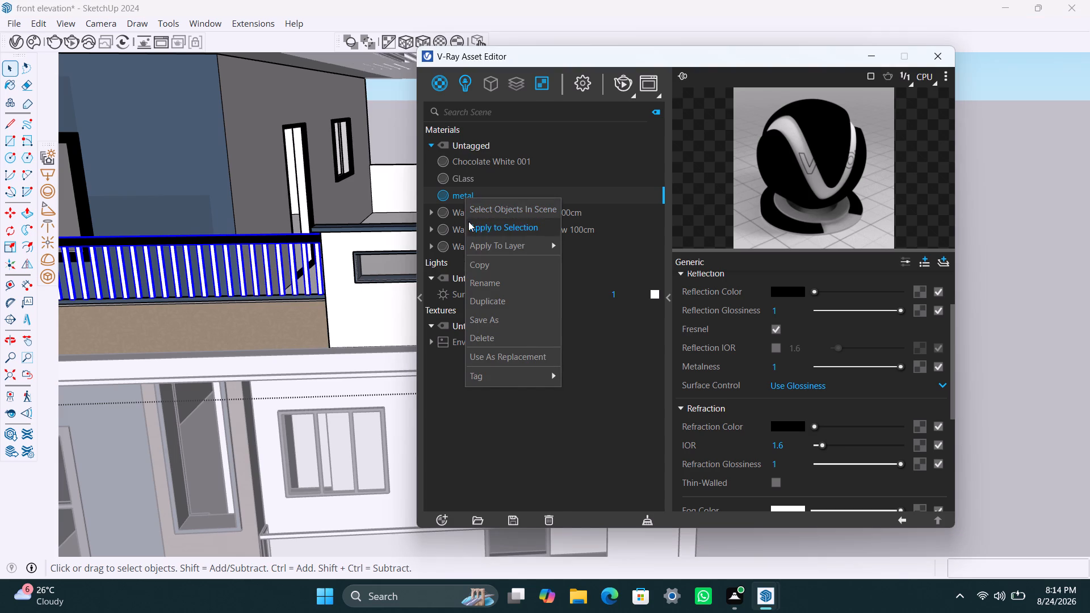
pyautogui.click(468, 221)
pyautogui.scroll(-9, 296, 299)
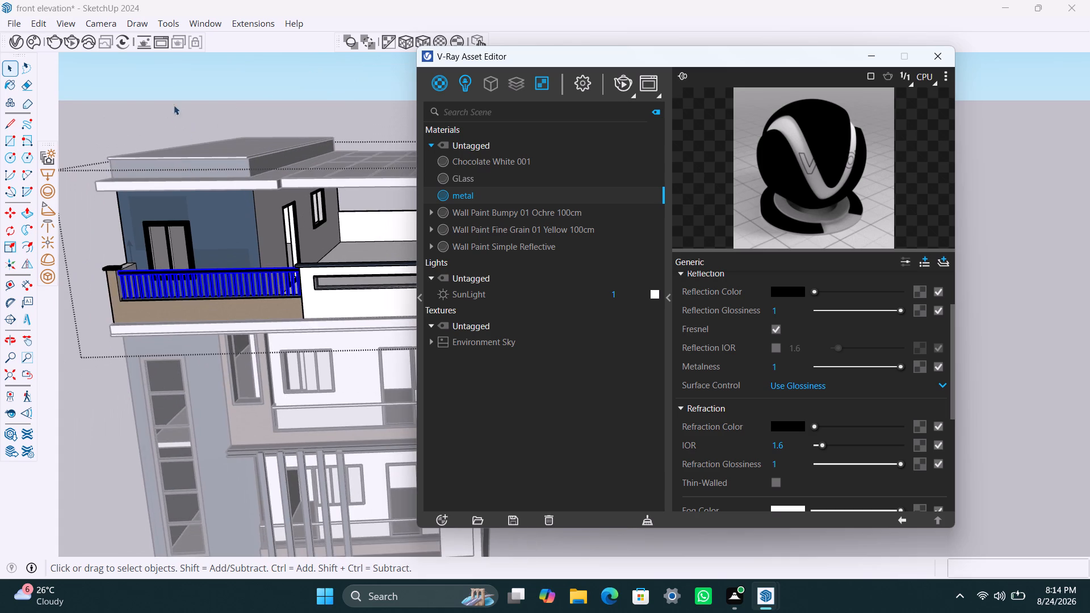
pyautogui.click(170, 89)
# Apply the metal material with the fitted cubic projection to the top handrail of the upper balcony's glass railing, then close the group.
pyautogui.scroll(-4, 235, 343)
pyautogui.keyDown('shift'); pyautogui.moveTo(242, 366); pyautogui.dragTo(182, 356, button='middle'); pyautogui.keyUp('shift')
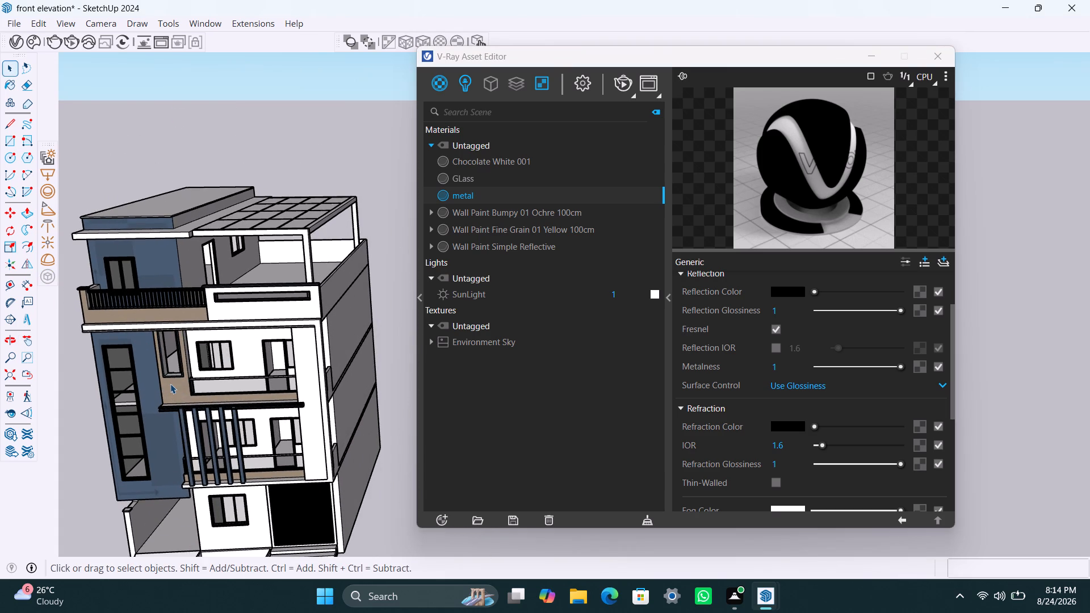
pyautogui.scroll(13, 238, 401)
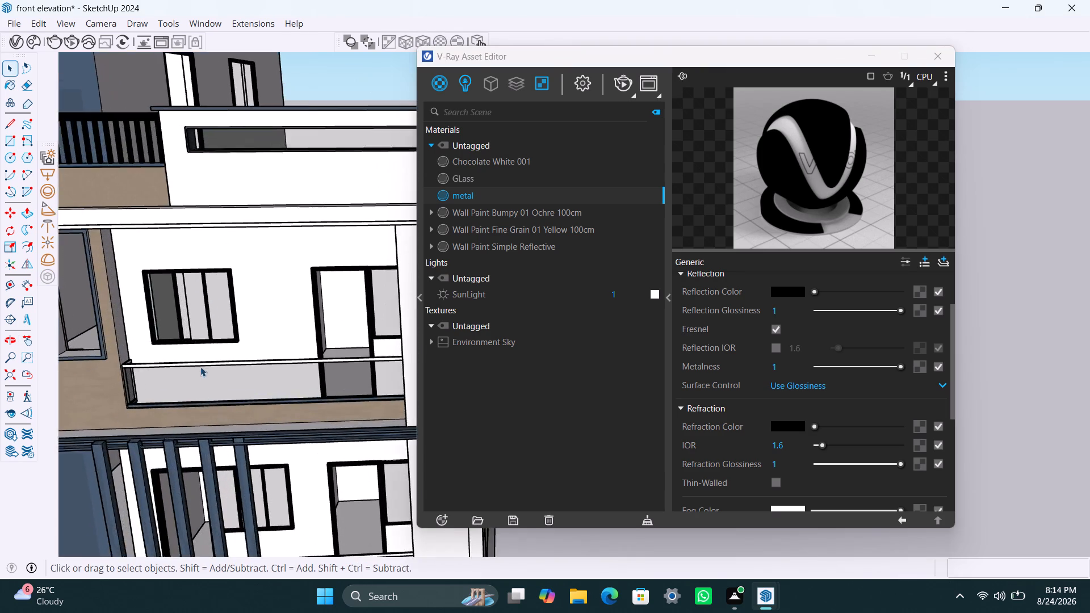
pyautogui.scroll(4, 200, 367)
pyautogui.click(145, 362)
pyautogui.doubleClick(162, 364)
pyautogui.click(158, 364)
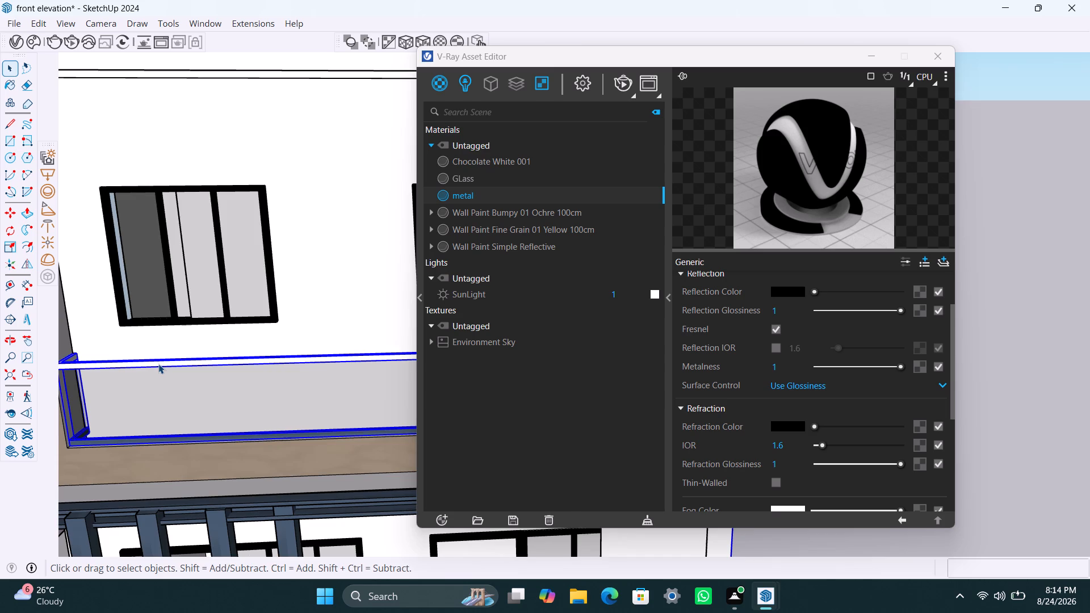
pyautogui.rightClick(463, 194)
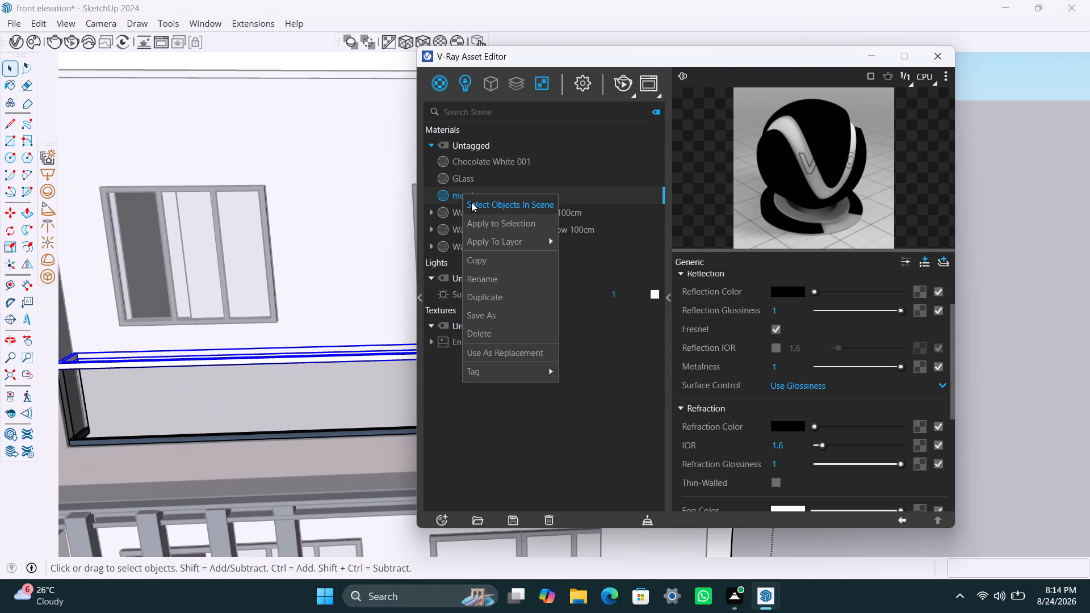
pyautogui.click(479, 219)
pyautogui.click(420, 44)
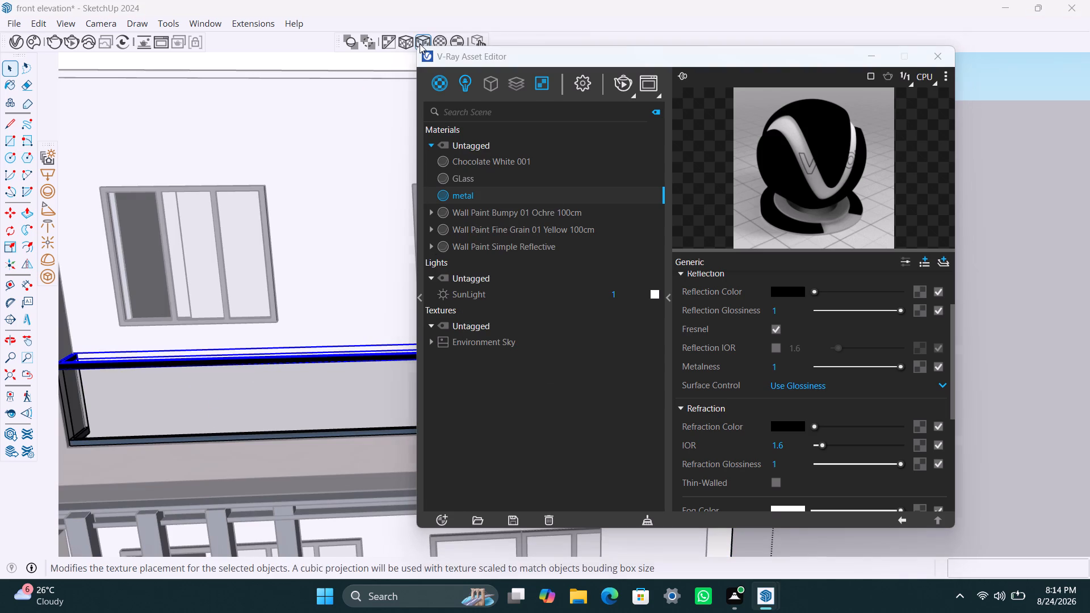
pyautogui.scroll(-7, 295, 376)
pyautogui.keyDown('shift'); pyautogui.moveTo(323, 330); pyautogui.dragTo(328, 253, button='middle'); pyautogui.keyUp('shift')
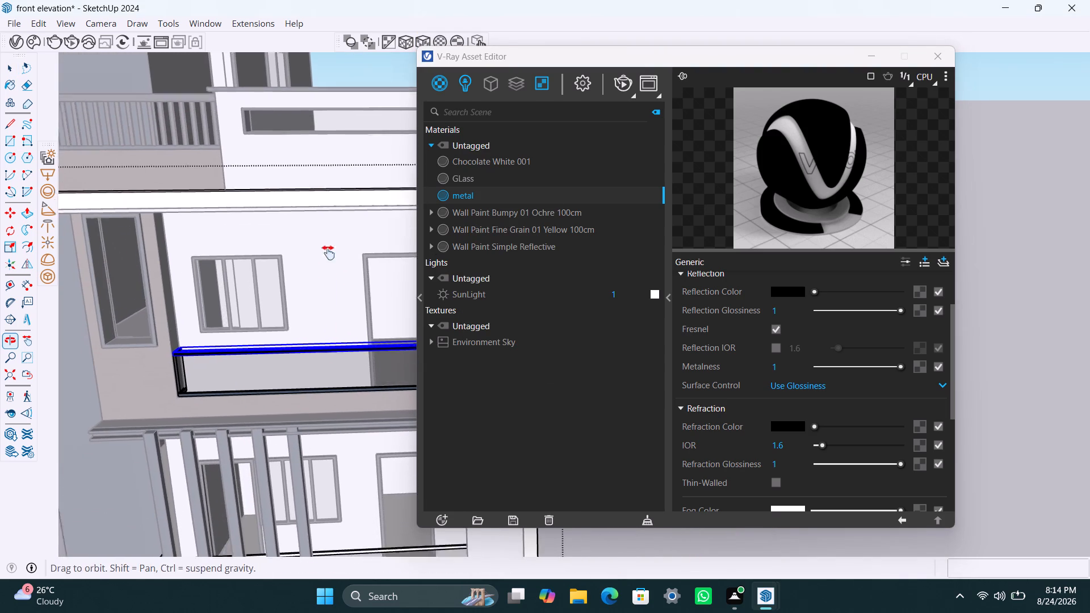
pyautogui.keyDown('shift'); pyautogui.moveTo(328, 253); pyautogui.dragTo(329, 246, button='middle'); pyautogui.keyUp('shift')
pyautogui.click(1006, 370)
# Apply the metal material with the fitted cubic projection to the lower balcony's top handrail behind the vertical fins, then close the group.
pyautogui.scroll(-3, 416, 388)
pyautogui.moveTo(278, 434); pyautogui.dragTo(279, 326, button='middle')
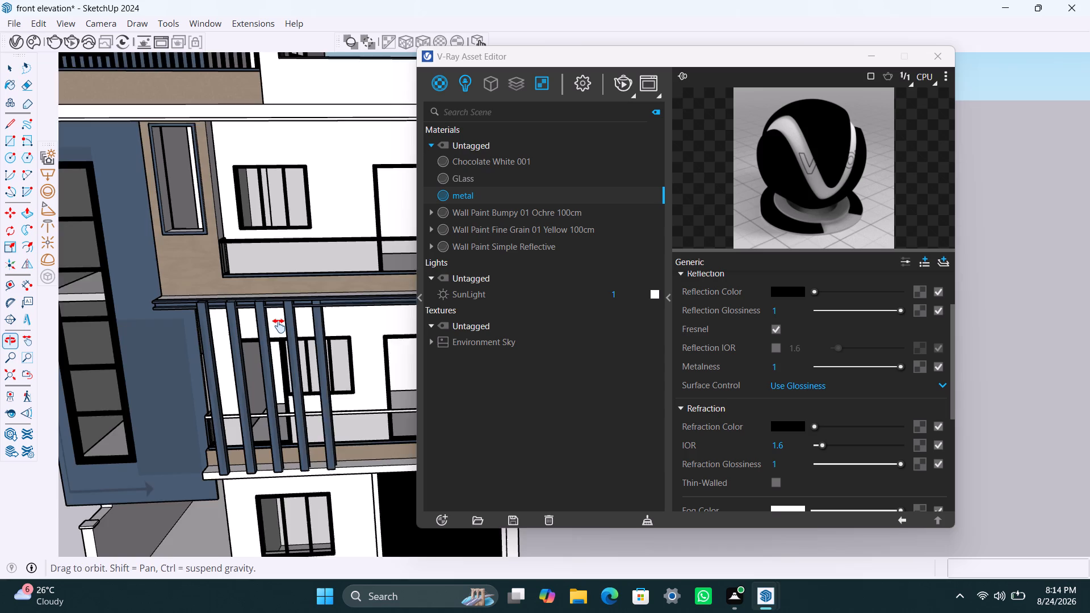
pyautogui.moveTo(279, 326); pyautogui.dragTo(279, 322, button='middle')
pyautogui.scroll(4, 301, 366)
pyautogui.scroll(2, 259, 345)
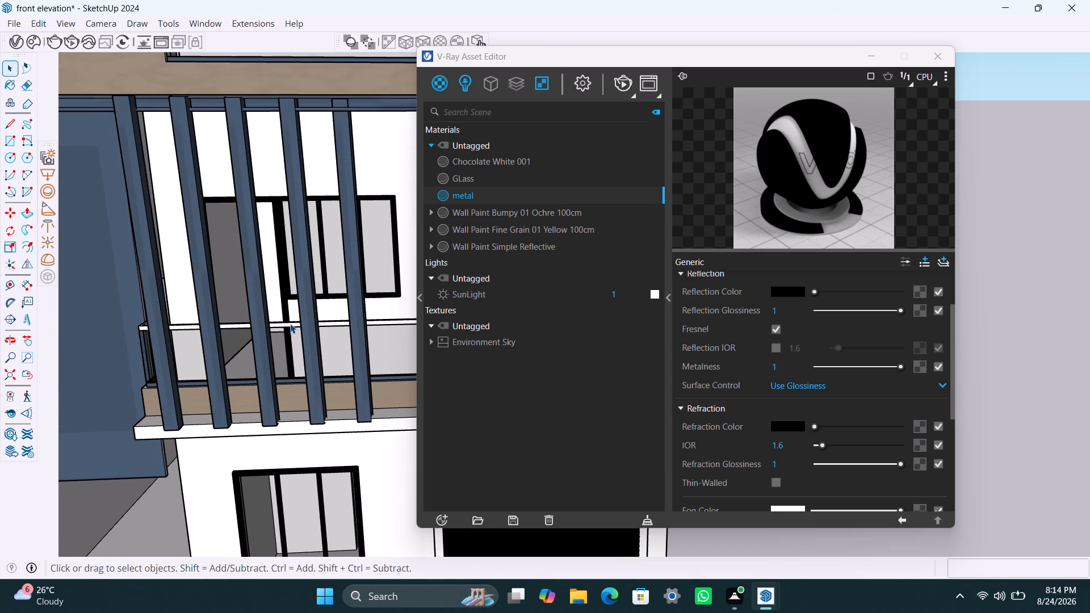
pyautogui.click(290, 324)
pyautogui.tripleClick(290, 324)
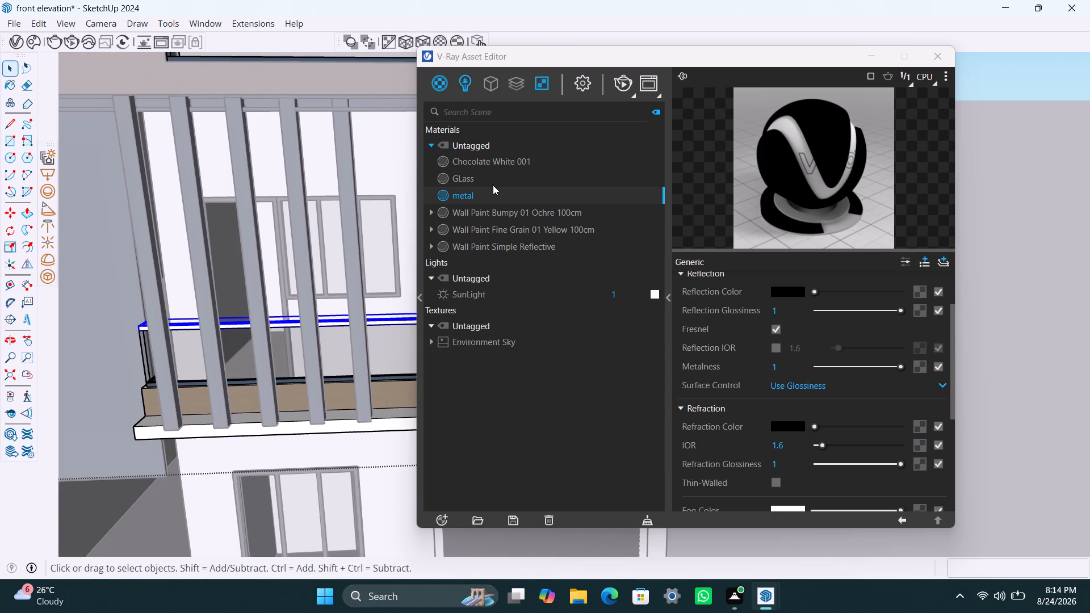
pyautogui.rightClick(473, 193)
pyautogui.click(489, 217)
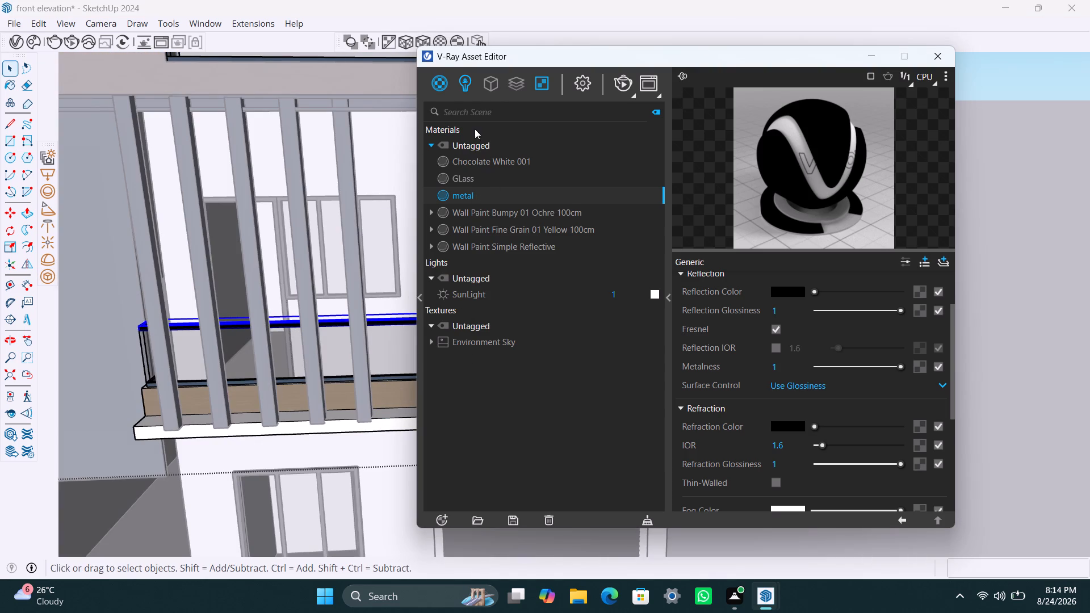
pyautogui.click(423, 36)
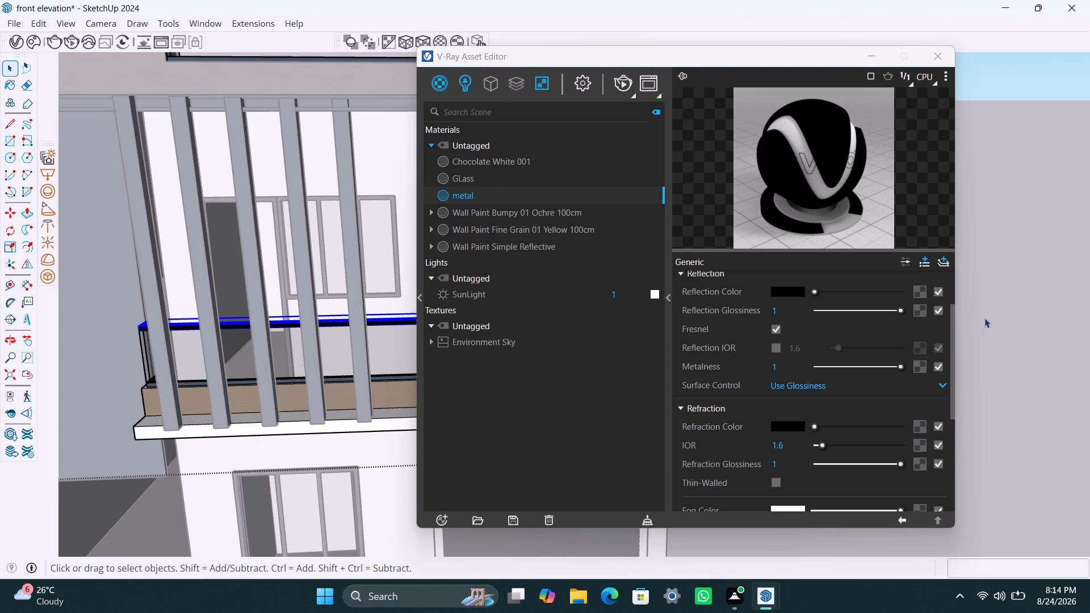
pyautogui.click(984, 318)
# Apply Wall Paint Fine Grain 01 Yellow 100cm to the upper balcony's L-shaped front face around the narrow window, then close the group.
pyautogui.scroll(-9, 442, 494)
pyautogui.scroll(-5, 334, 459)
pyautogui.moveTo(320, 450); pyautogui.dragTo(292, 355, button='middle')
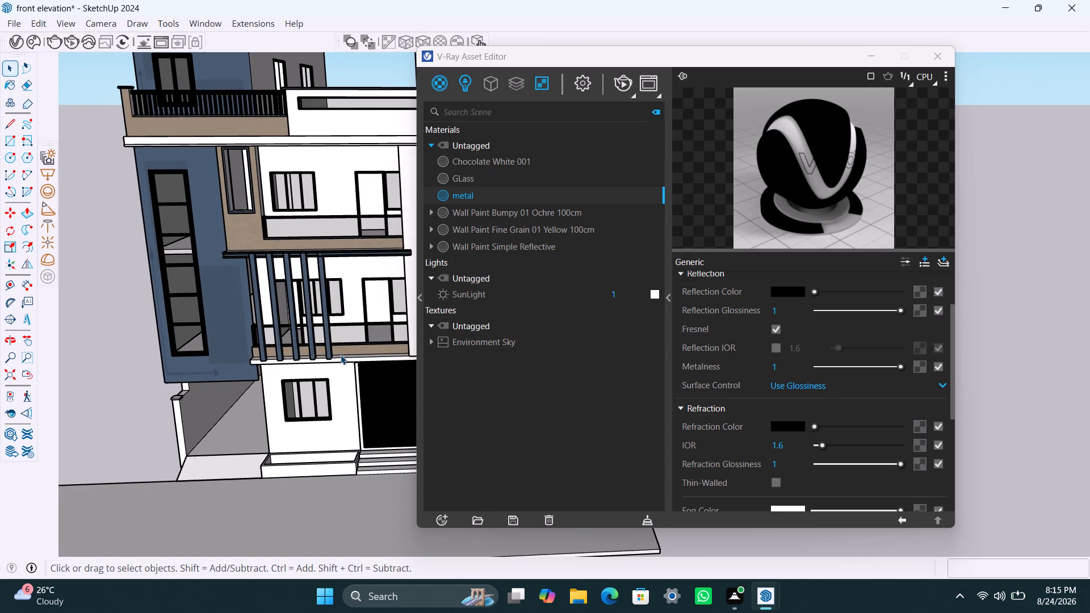
pyautogui.moveTo(364, 254); pyautogui.dragTo(367, 267, button='middle')
pyautogui.scroll(-1, 362, 329)
pyautogui.scroll(-1, 316, 280)
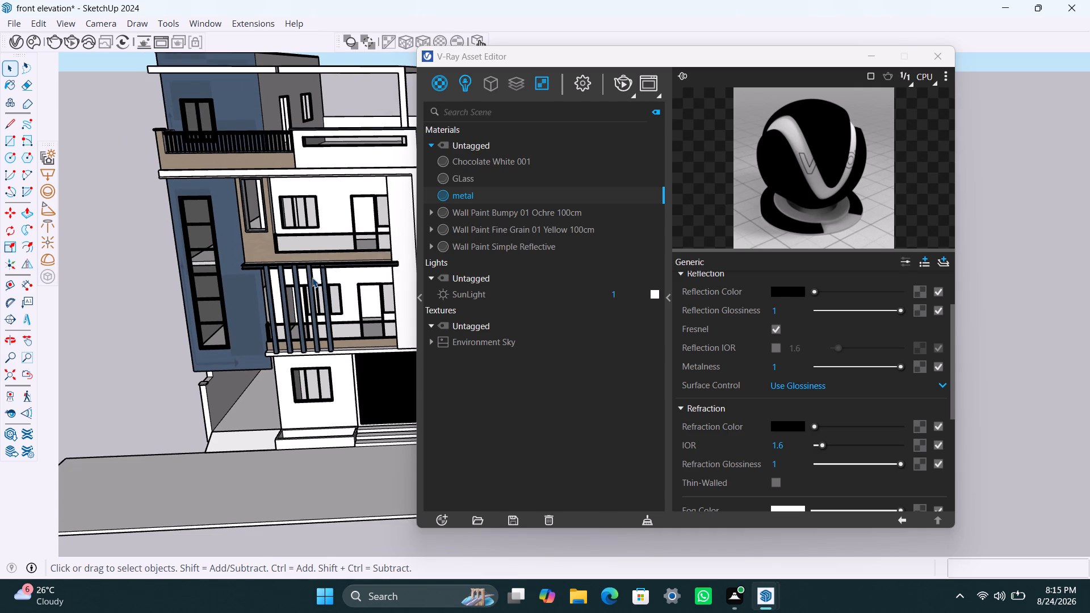
pyautogui.click(472, 232)
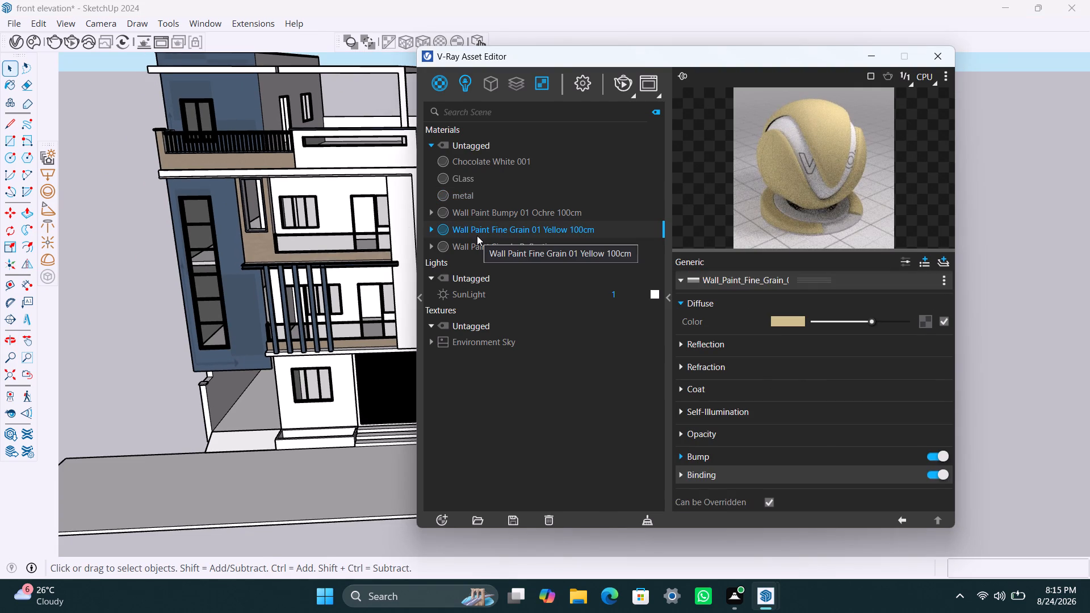
pyautogui.scroll(3, 254, 258)
pyautogui.moveTo(254, 256); pyautogui.dragTo(312, 180, button='middle')
pyautogui.click(272, 220)
pyautogui.tripleClick(272, 221)
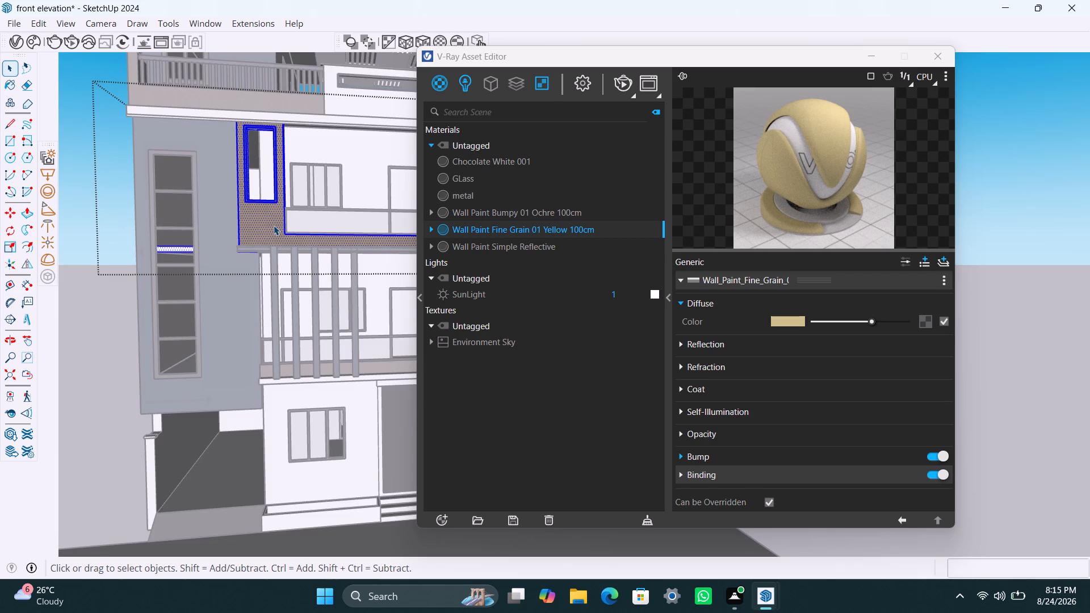
pyautogui.click(274, 225)
pyautogui.click(263, 229)
pyautogui.click(262, 229)
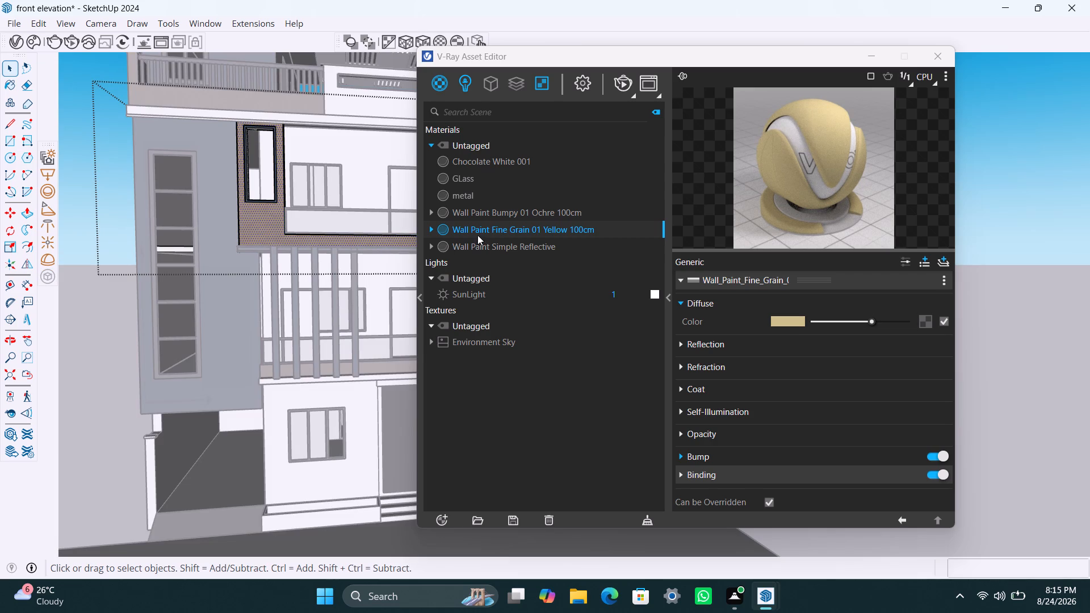
pyautogui.rightClick(478, 233)
pyautogui.click(494, 259)
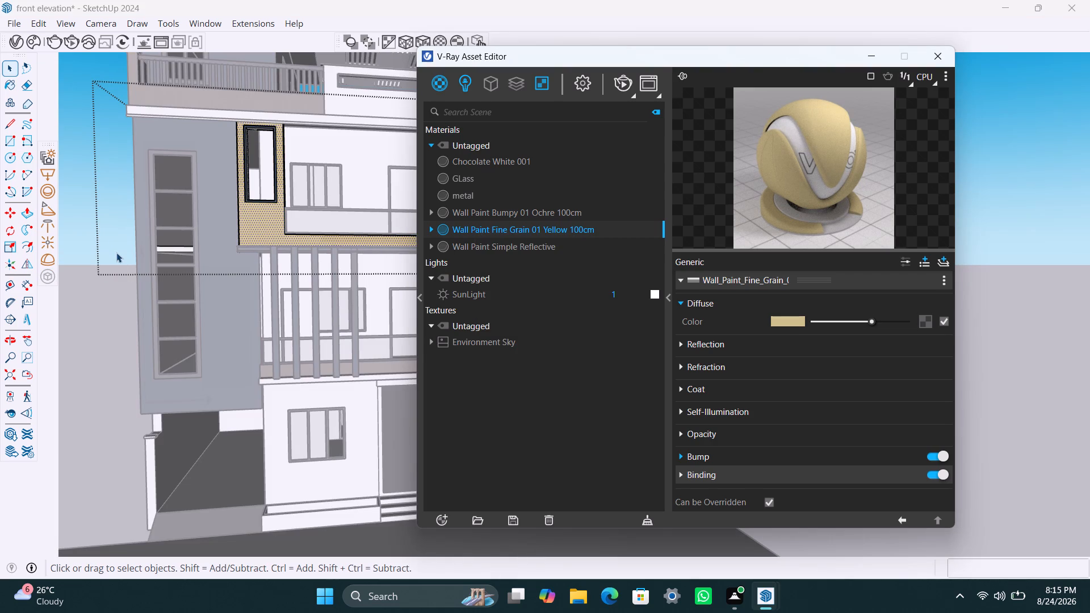
pyautogui.click(93, 111)
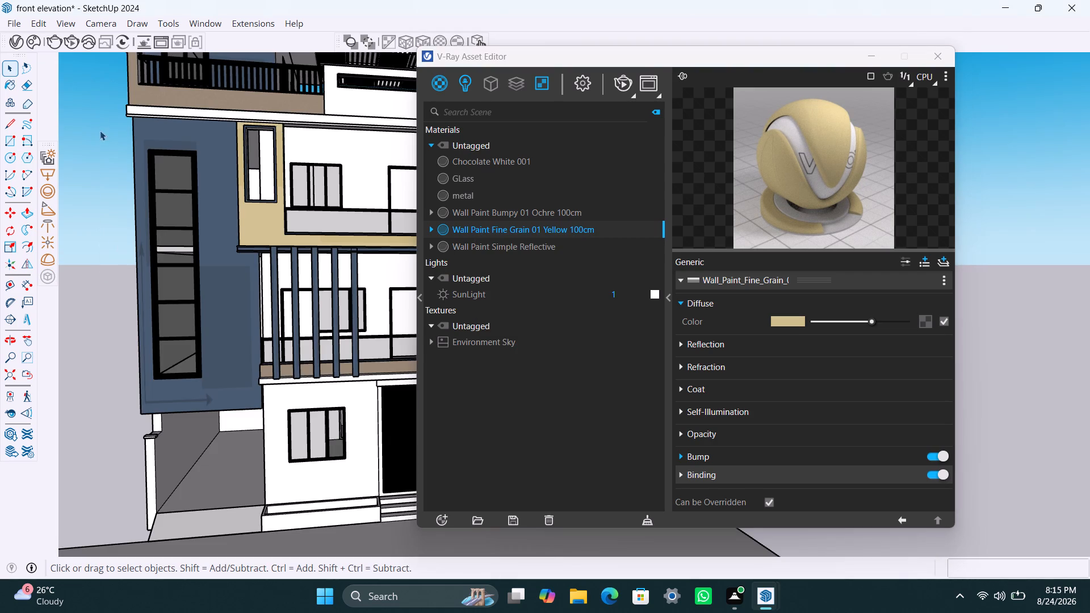
# Apply Wall Paint Fine Grain 01 Yellow 100cm with the fitted cubic projection to the top-floor parapet's front face, then close the group.
pyautogui.click(150, 99)
pyautogui.doubleClick(151, 99)
pyautogui.click(156, 98)
pyautogui.click(159, 98)
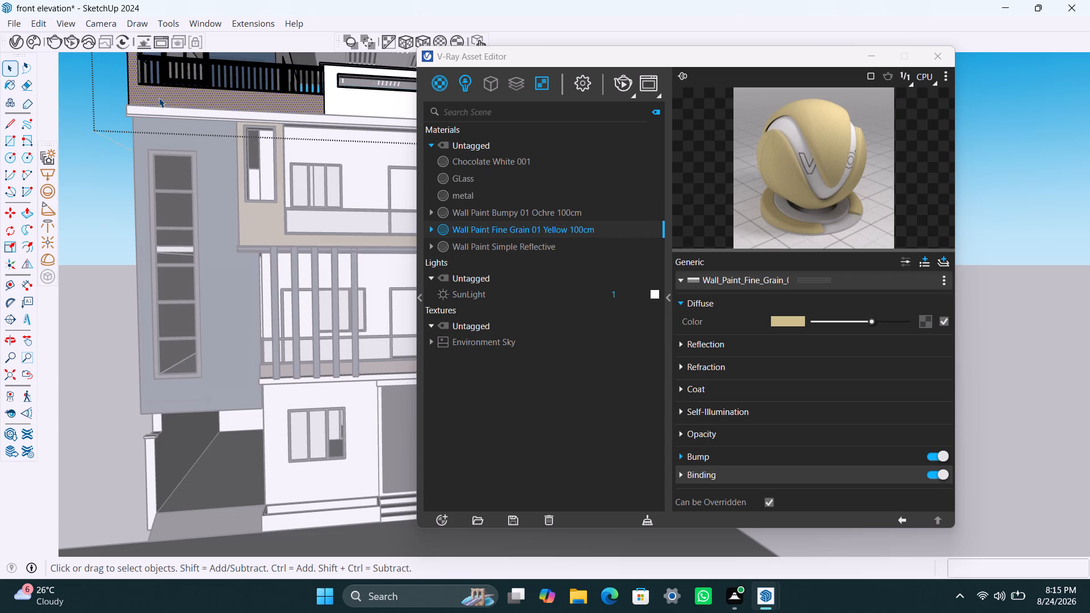
pyautogui.rightClick(484, 226)
pyautogui.click(514, 255)
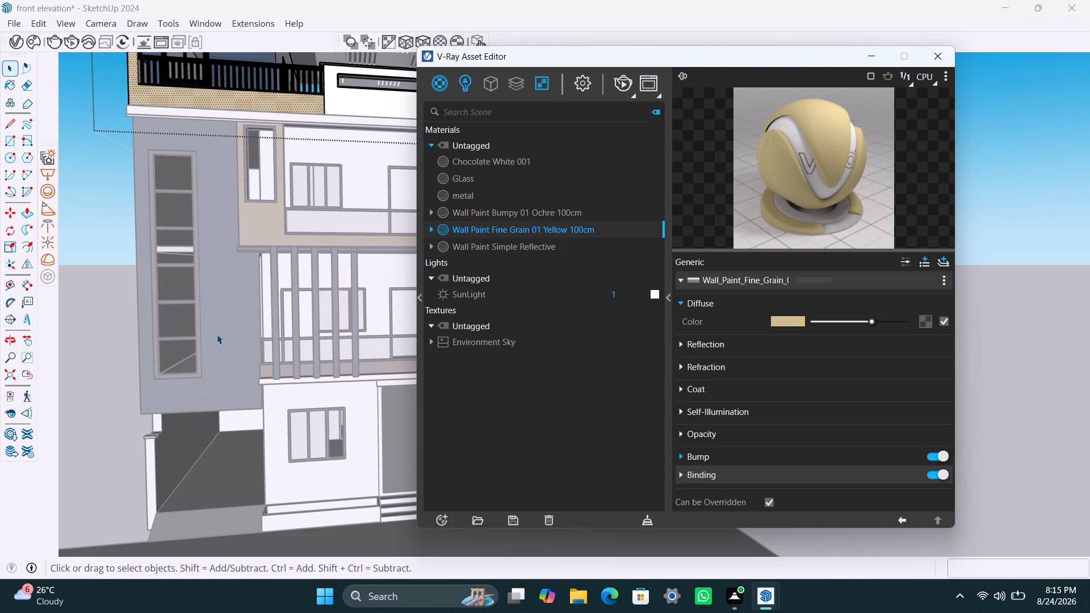
pyautogui.scroll(-4, 92, 326)
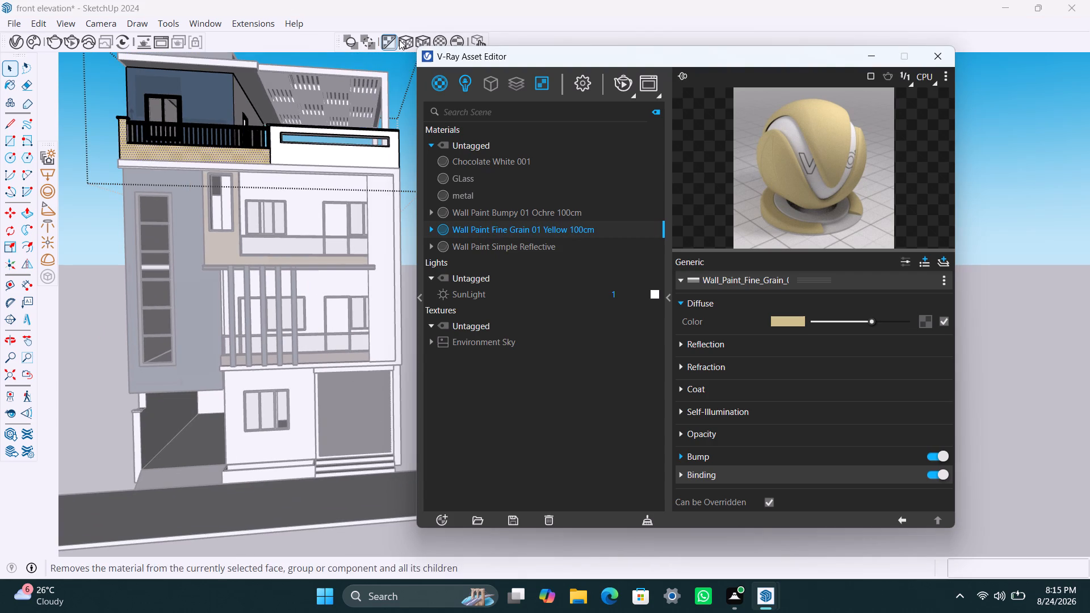
pyautogui.click(416, 39)
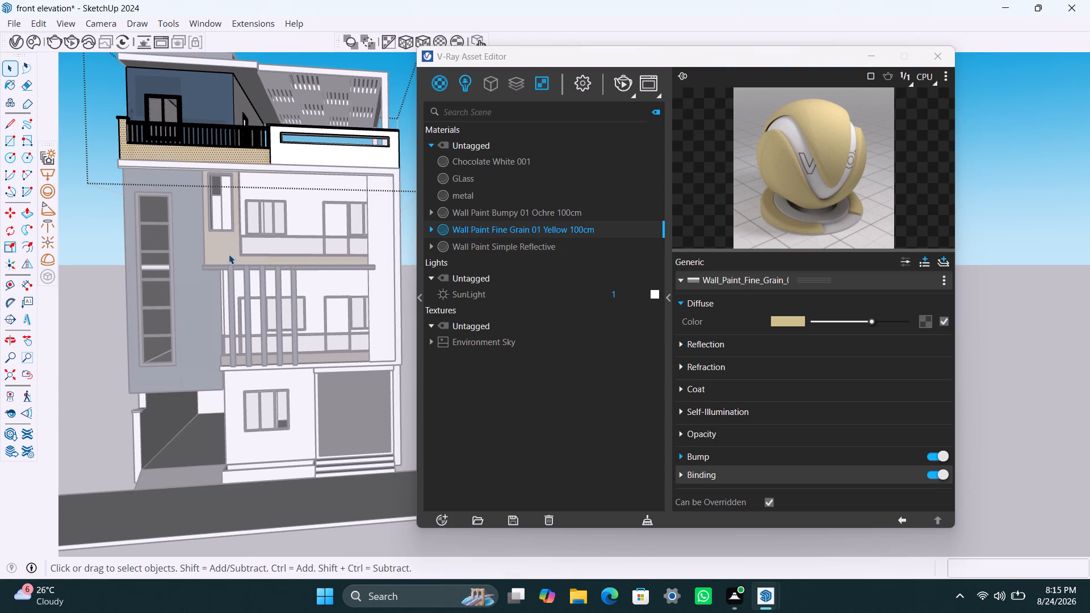
pyautogui.click(229, 254)
# Apply Wall Paint Fine Grain 01 Yellow 100cm with the fitted cubic projection to the band below the lower balcony's glass, then close the group.
pyautogui.scroll(-3, 216, 290)
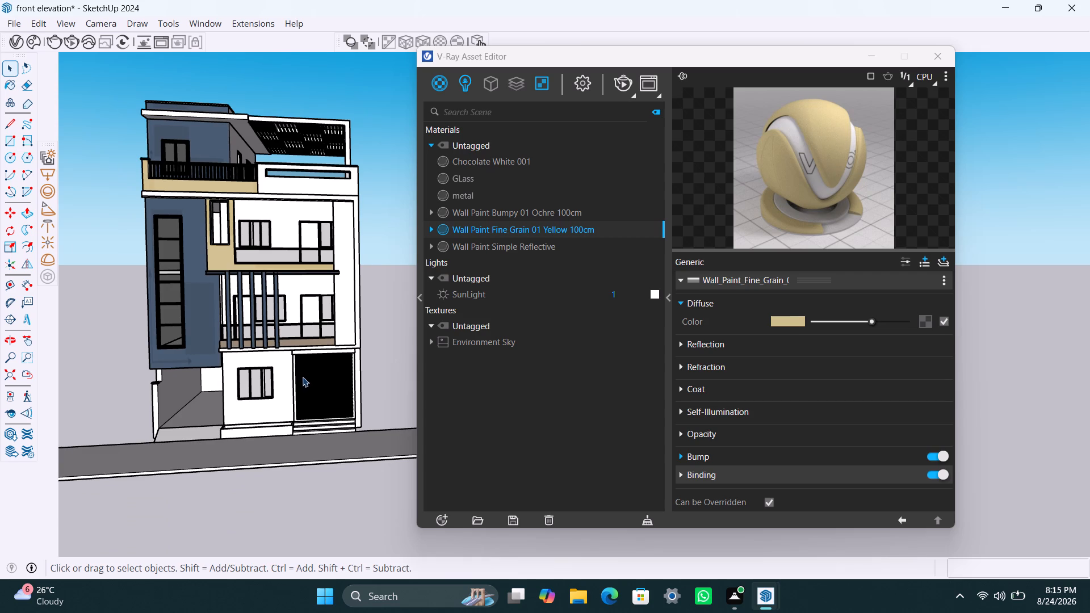
pyautogui.scroll(3, 309, 354)
pyautogui.click(297, 340)
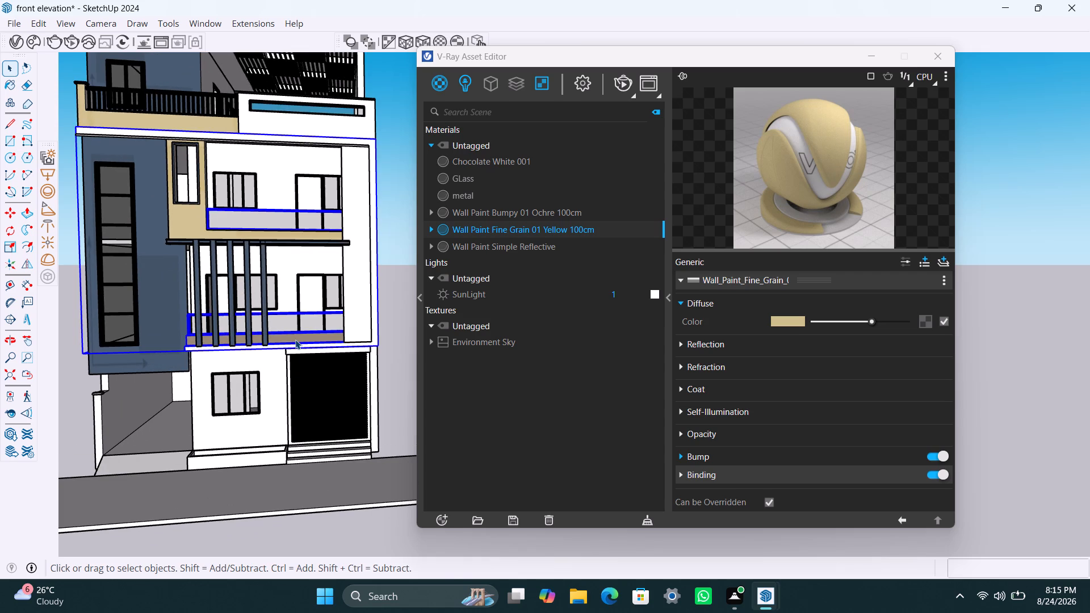
pyautogui.doubleClick(295, 339)
pyautogui.click(292, 338)
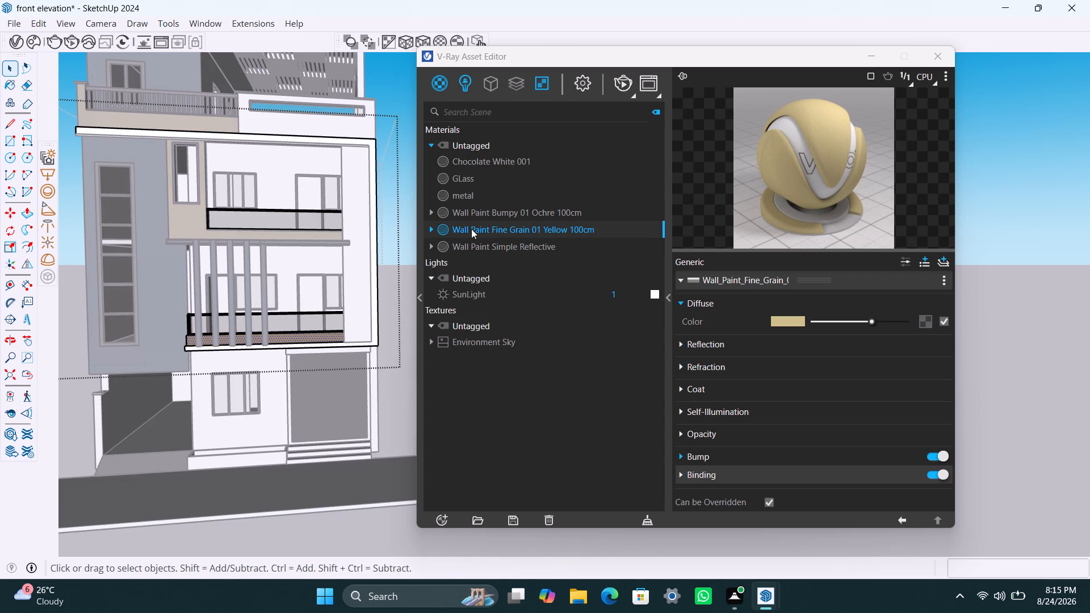
pyautogui.rightClick(471, 229)
pyautogui.click(486, 255)
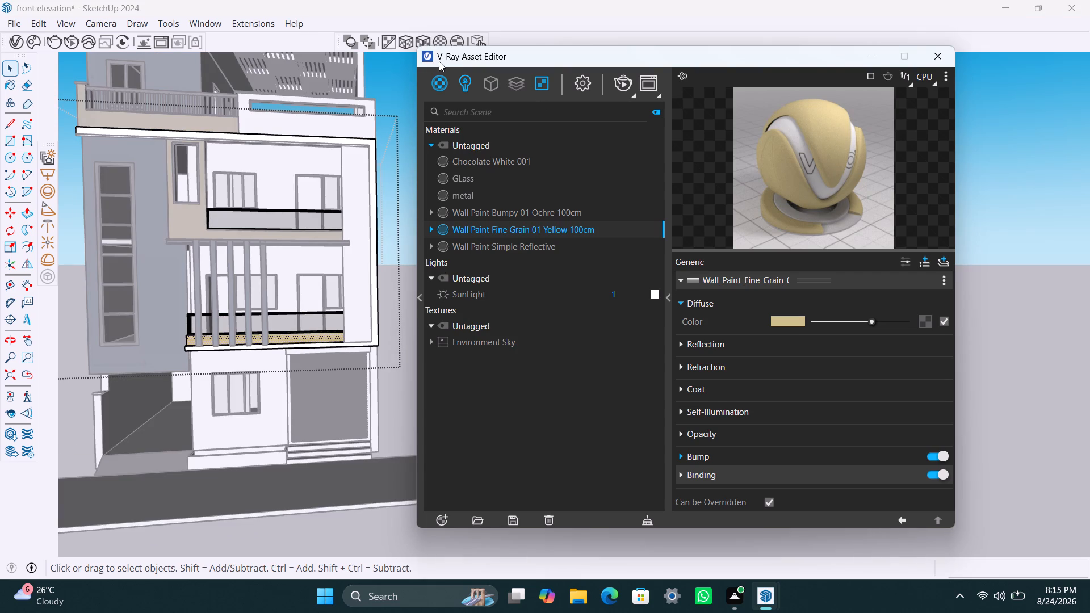
pyautogui.click(429, 42)
pyautogui.click(1035, 234)
# Save the model with the yellow-painted facade bands.
pyautogui.scroll(-2, 312, 453)
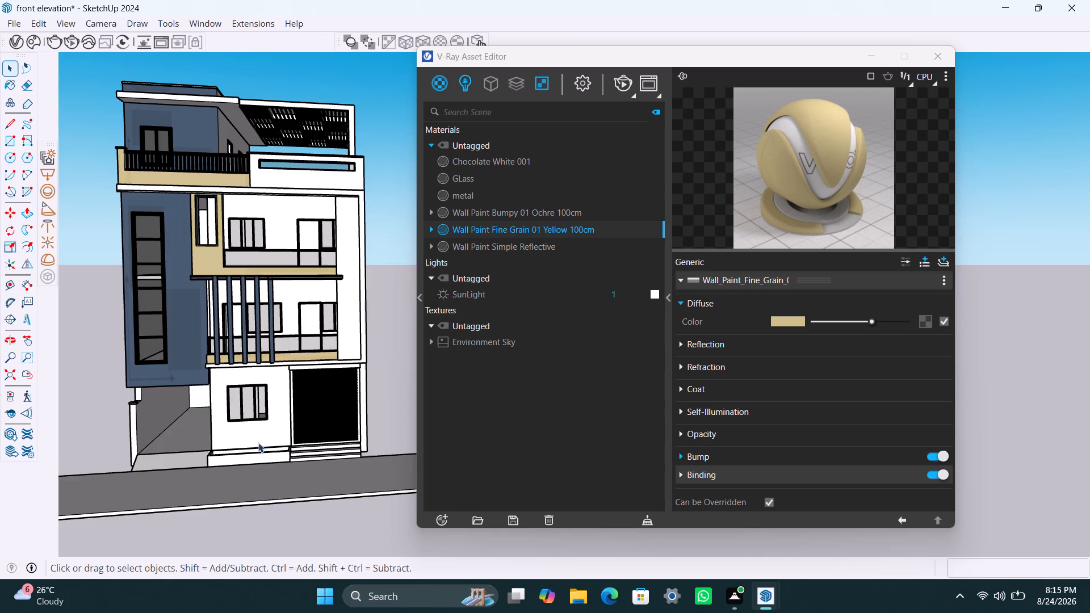
pyautogui.moveTo(251, 442); pyautogui.dragTo(180, 423, button='middle')
pyautogui.hotkey('ctrl', 's')
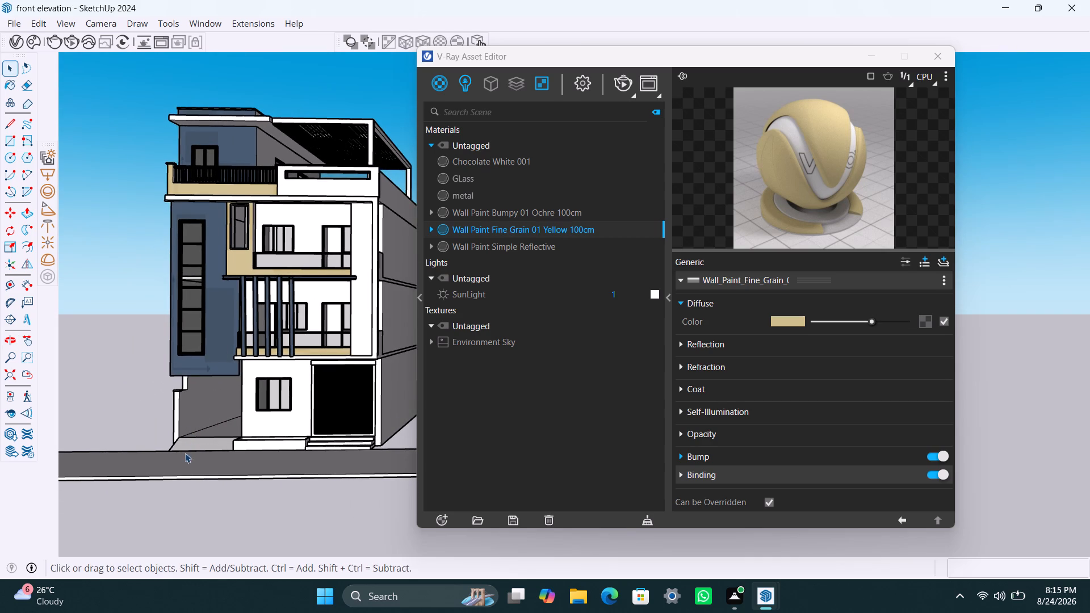
pyautogui.middleClick(262, 474)
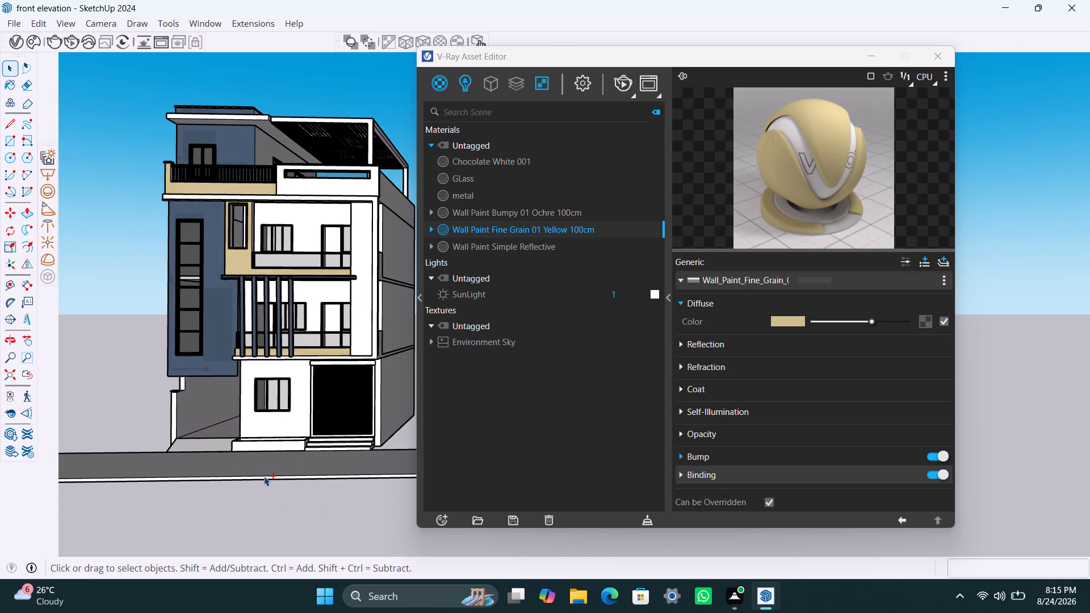
pyautogui.hotkey('ctrl', 's')
# Apply Wall Paint Bumpy 01 Ochre 100cm to the plinth block below the ground-floor window, then clear the selection.
pyautogui.scroll(2, 259, 441)
pyautogui.moveTo(257, 443); pyautogui.dragTo(285, 445, button='middle')
pyautogui.scroll(3, 283, 447)
pyautogui.click(280, 452)
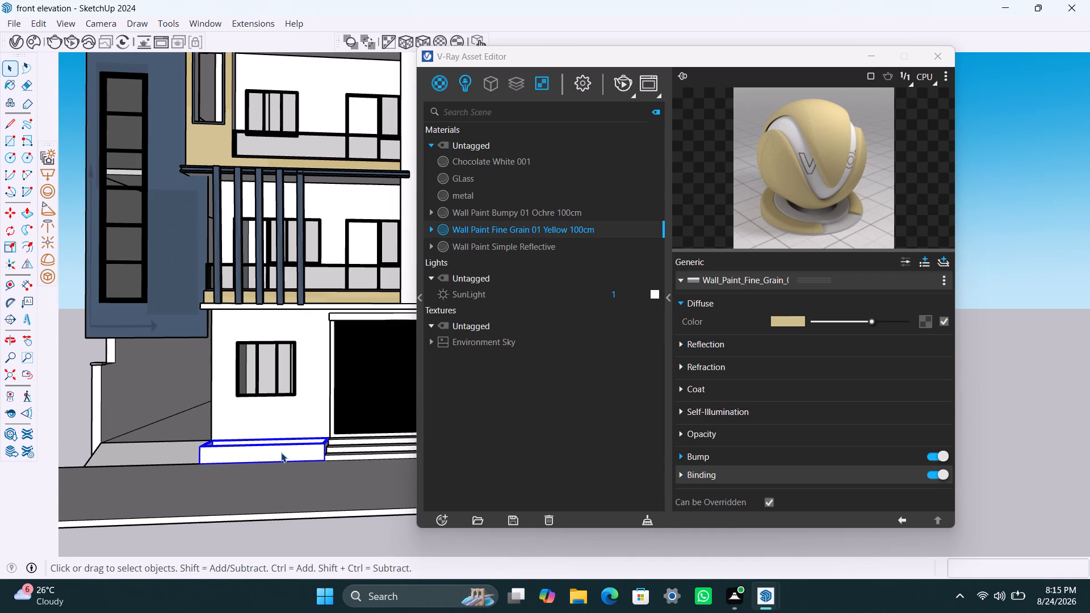
pyautogui.click(512, 213)
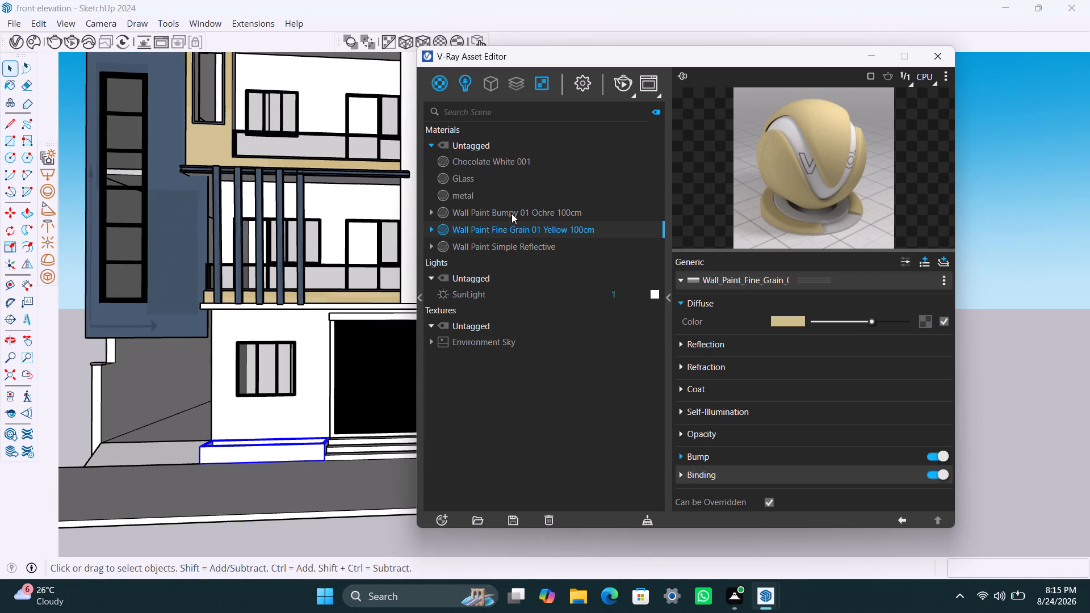
pyautogui.rightClick(512, 213)
pyautogui.click(525, 249)
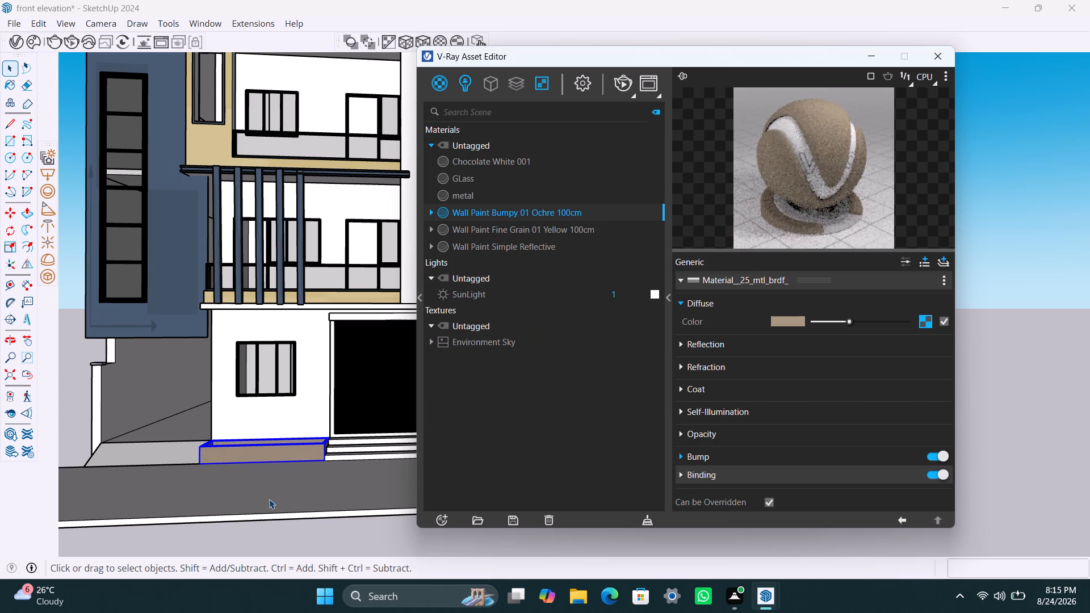
pyautogui.click(301, 534)
# Save the model with the painted plinth.
pyautogui.scroll(-9, 304, 455)
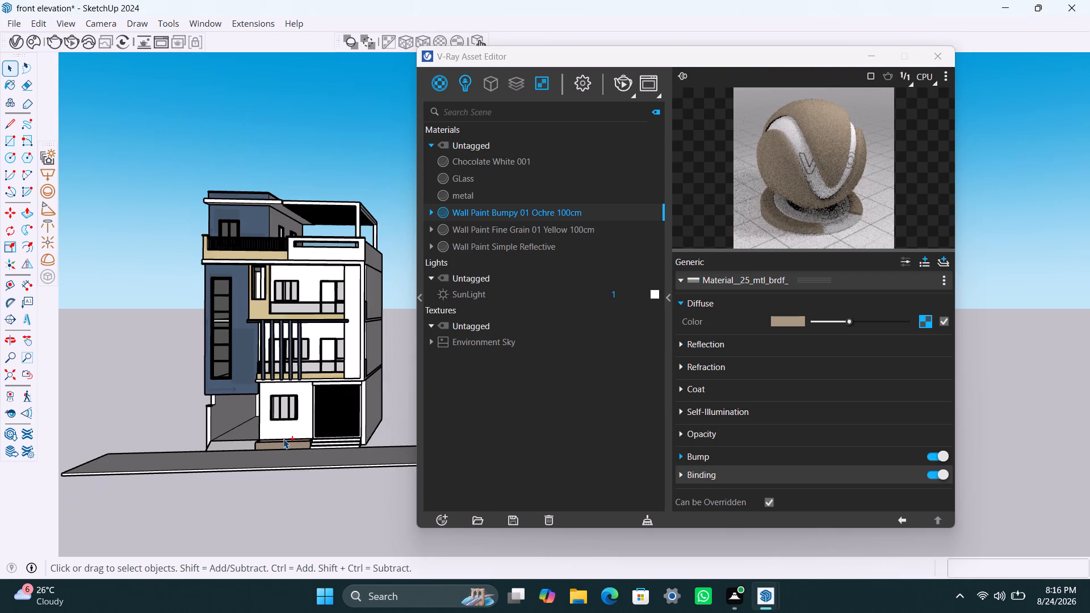
pyautogui.hotkey('ctrl', 's')
pyautogui.press('space')
pyautogui.click(351, 157)
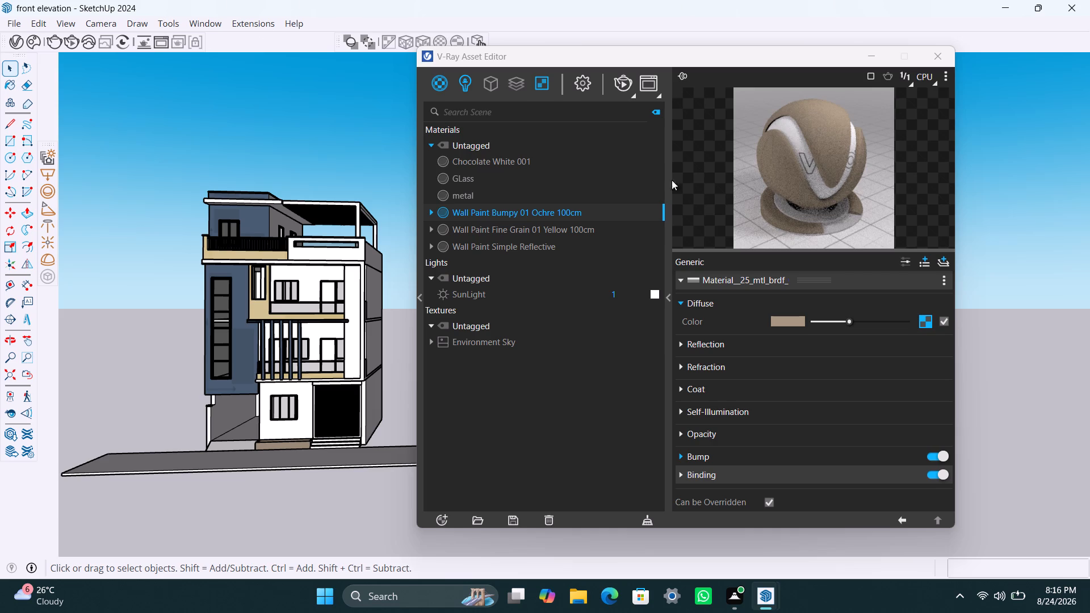
# Import the Wood Dark 02 100cm material from the online Wood category of Chaos Cosmos into the scene, then minimise the browser.
pyautogui.click(35, 42)
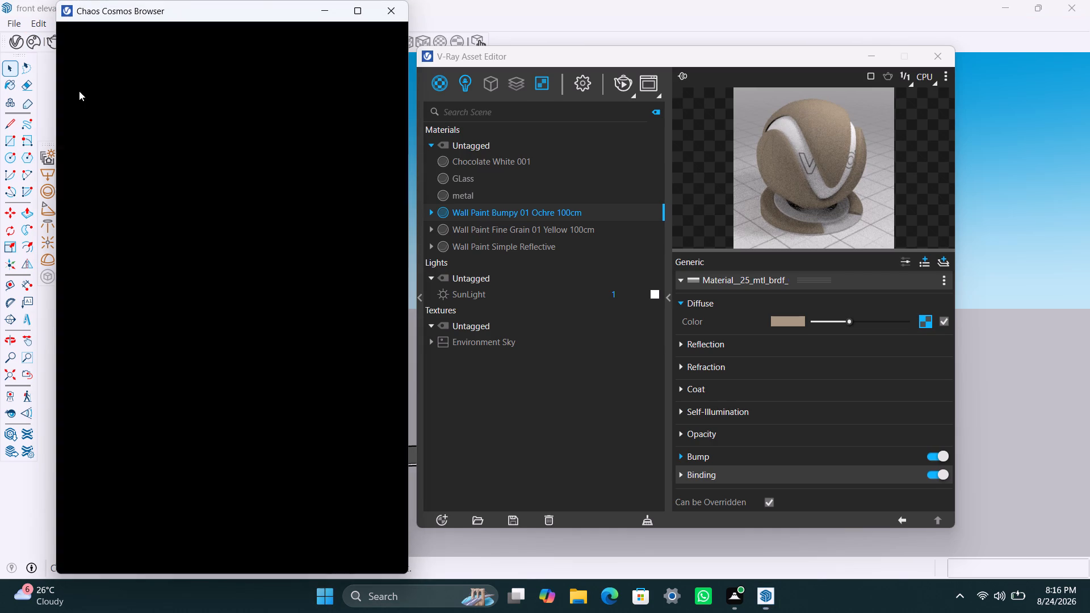
pyautogui.scroll(-2, 309, 443)
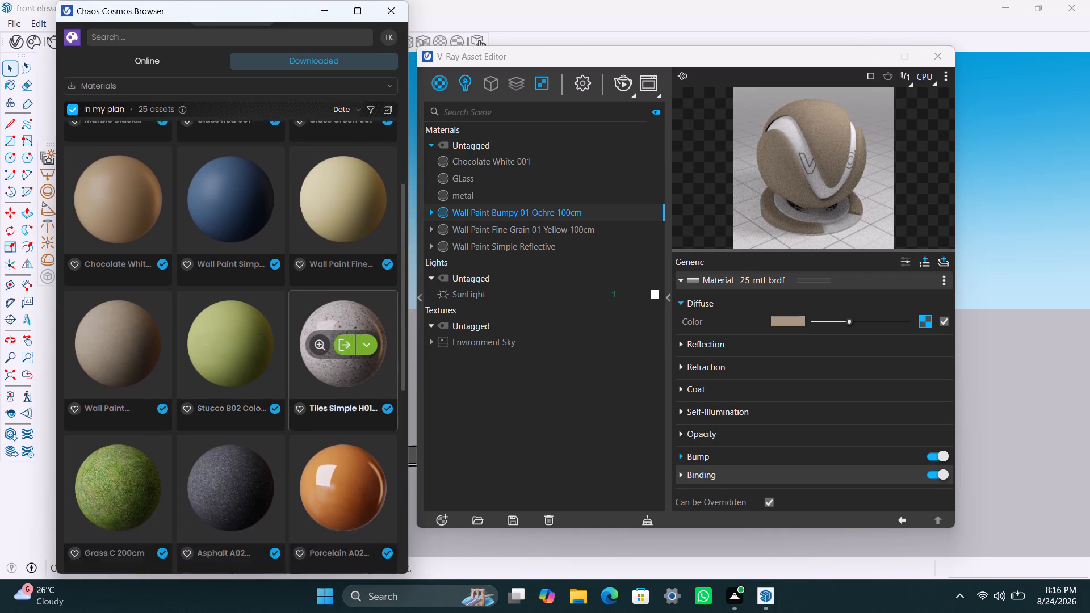
pyautogui.scroll(-3, 308, 446)
pyautogui.scroll(-4, 245, 431)
pyautogui.scroll(9, 270, 248)
pyautogui.scroll(2, 144, 172)
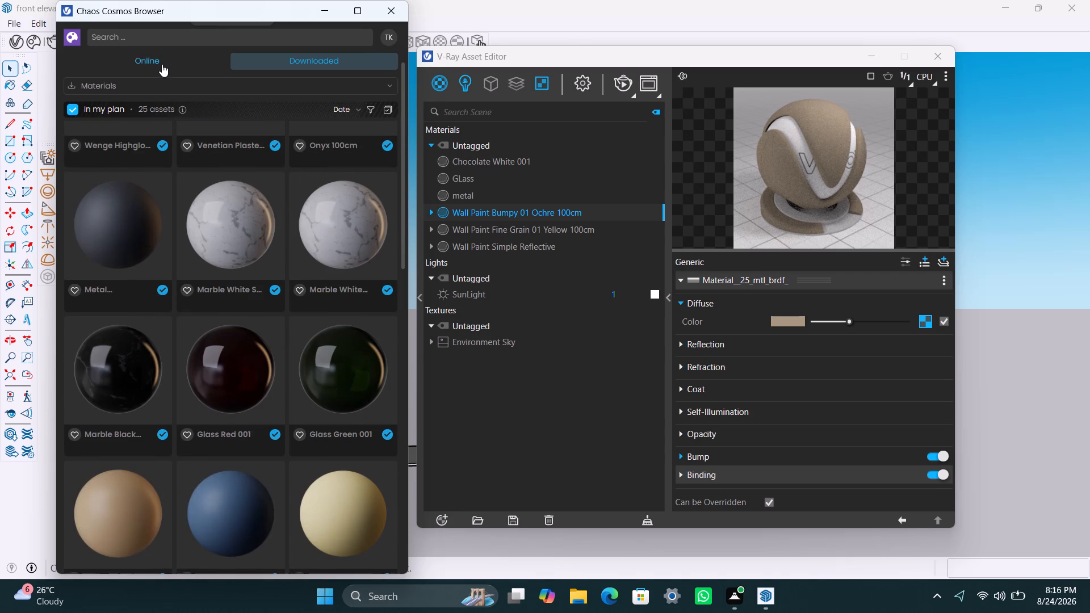
pyautogui.click(162, 64)
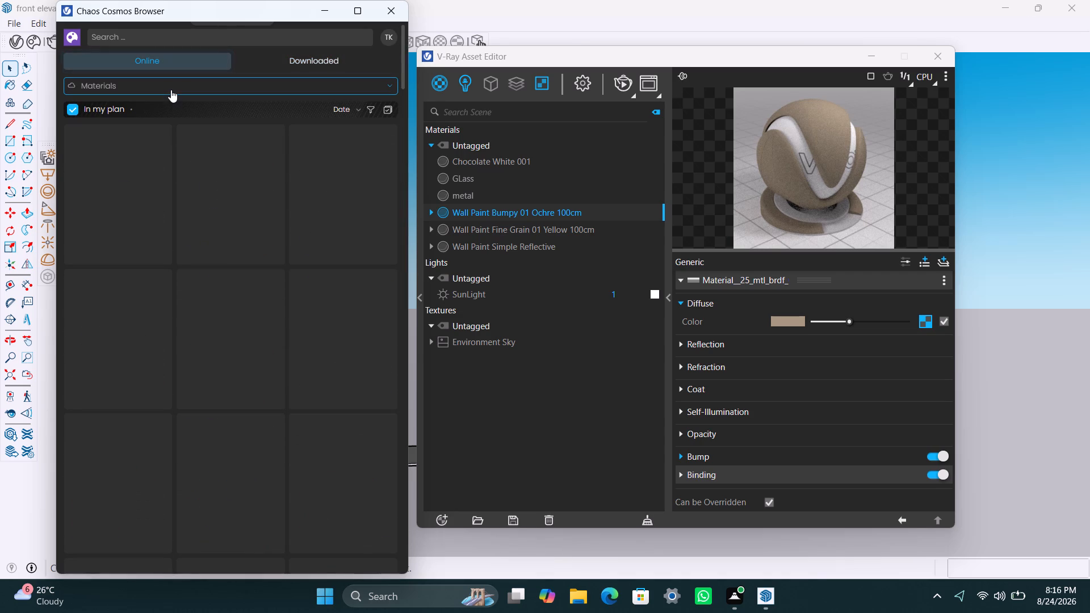
pyautogui.click(171, 89)
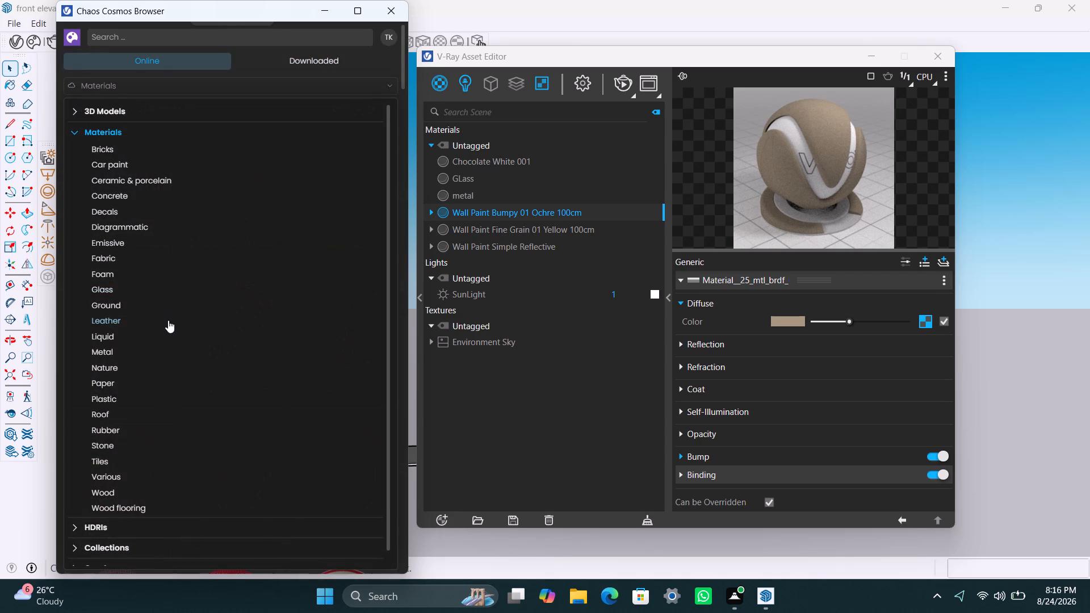
pyautogui.click(114, 489)
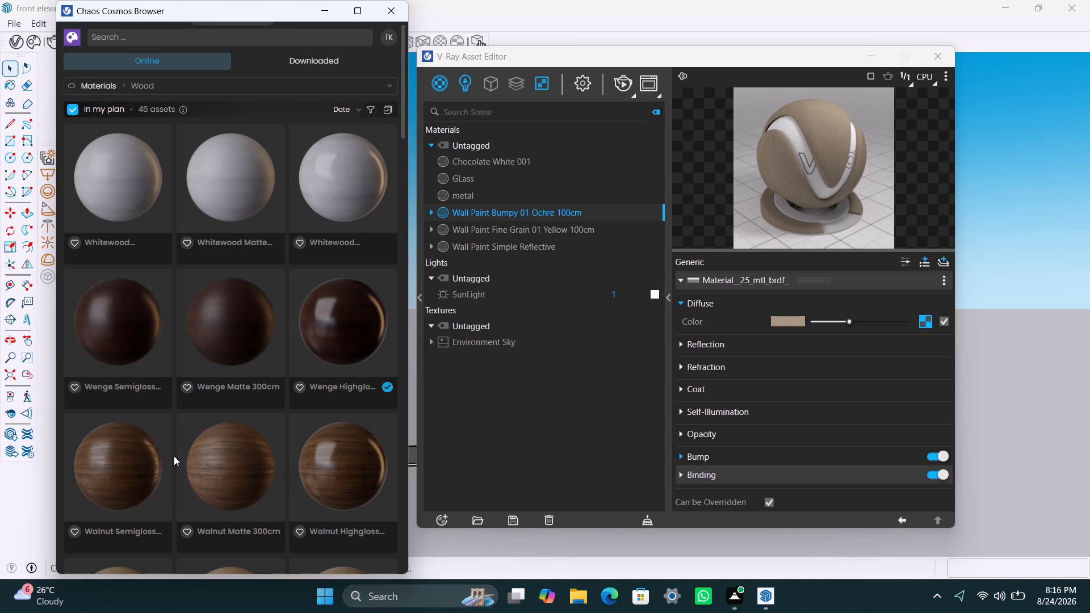
pyautogui.scroll(-6, 230, 448)
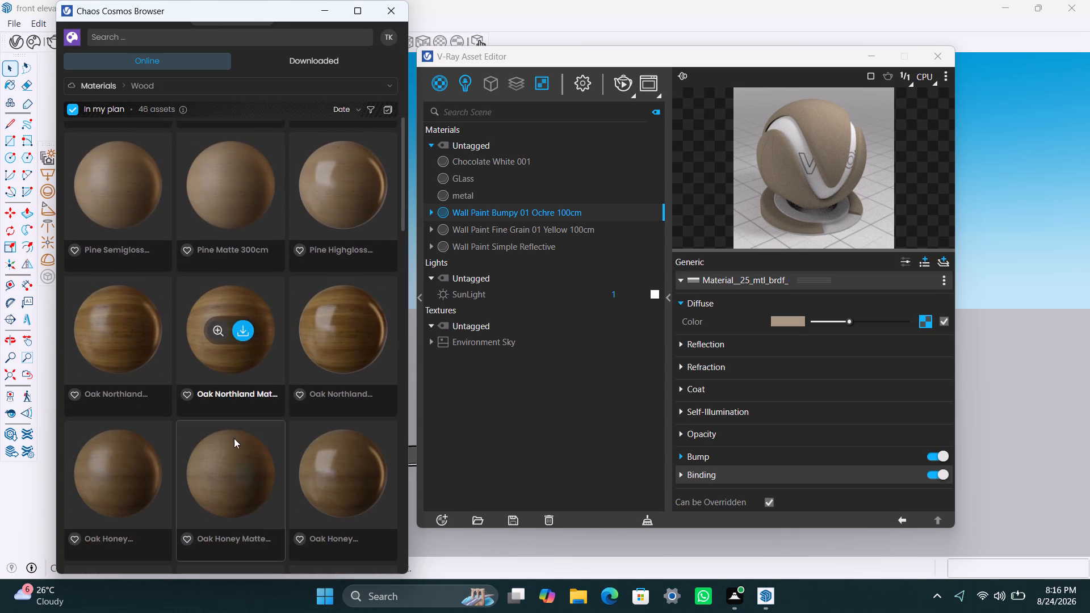
pyautogui.scroll(-9, 234, 439)
pyautogui.scroll(-5, 277, 418)
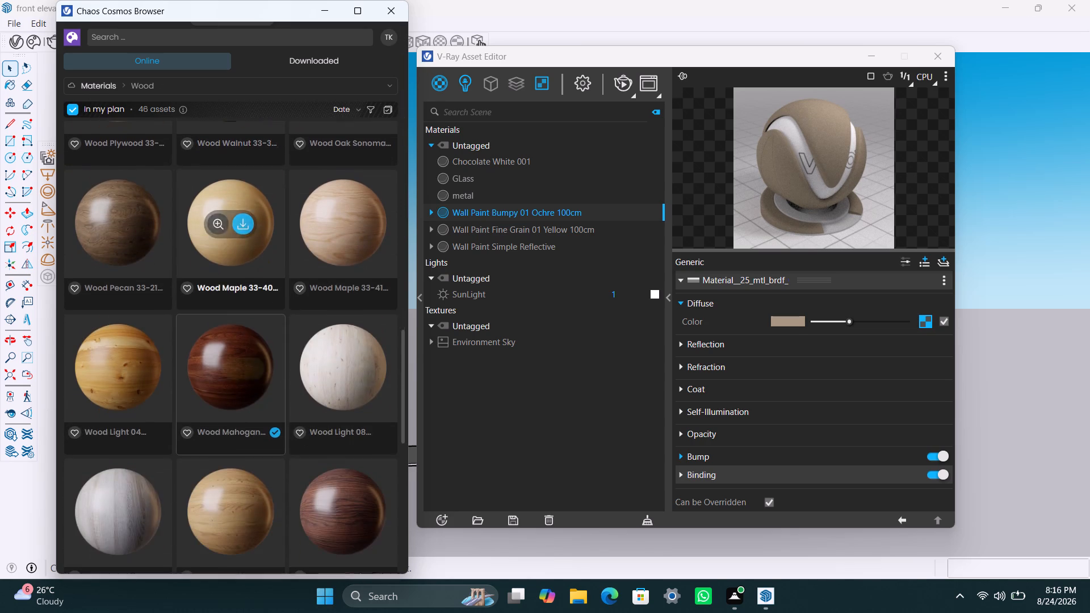
pyautogui.scroll(-3, 275, 430)
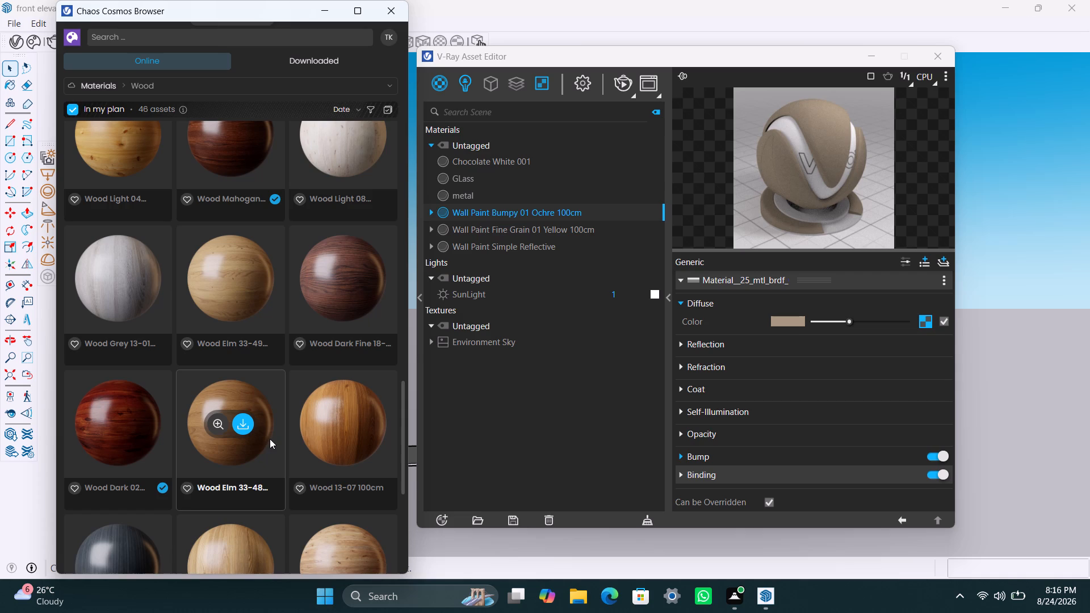
pyautogui.scroll(-3, 239, 427)
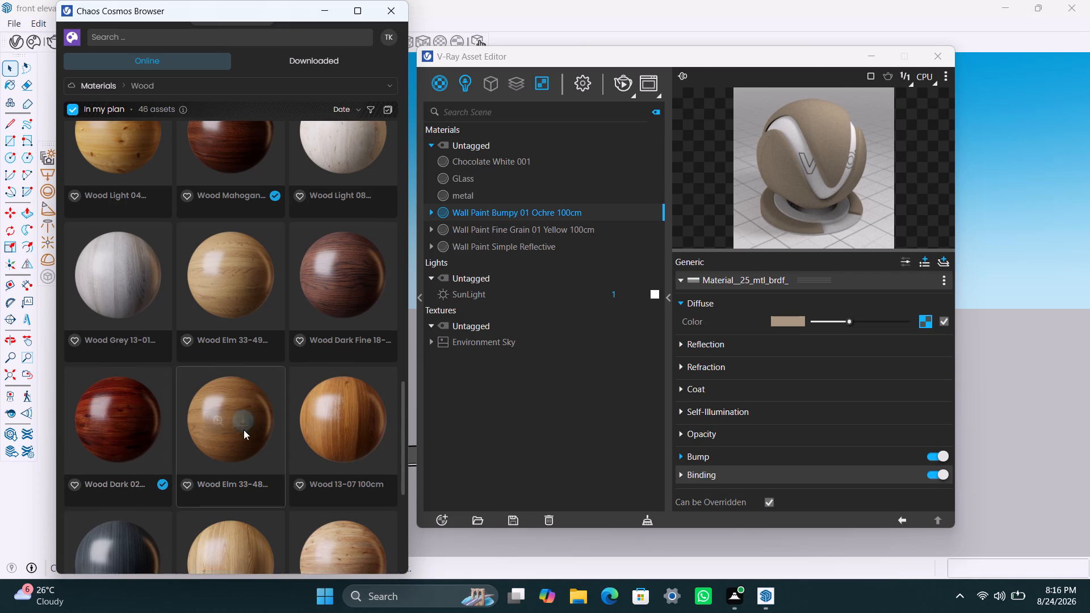
pyautogui.scroll(-1, 290, 401)
pyautogui.scroll(3, 179, 349)
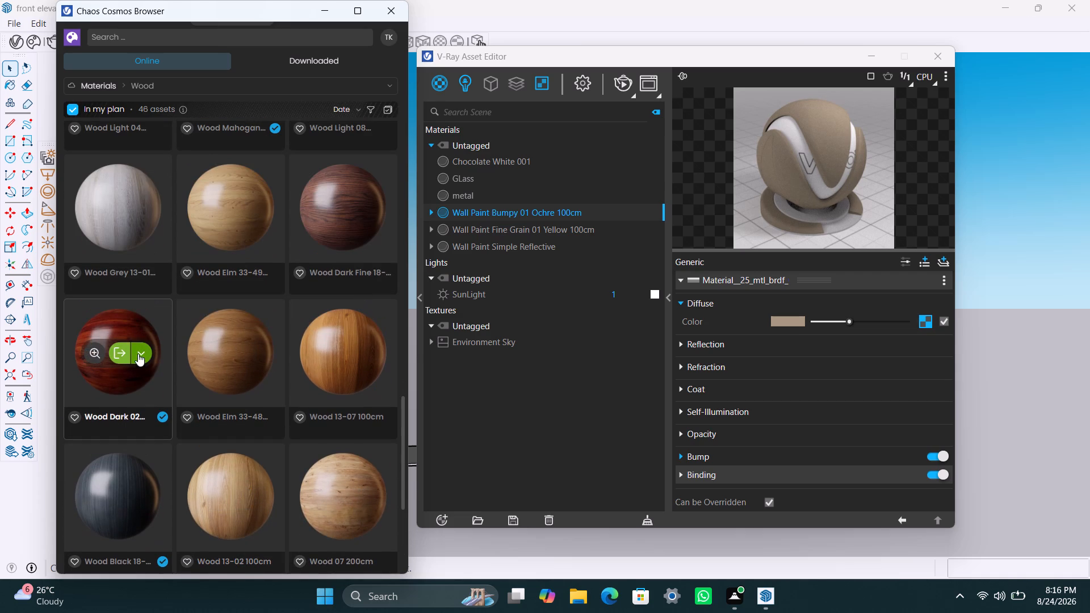
pyautogui.click(121, 350)
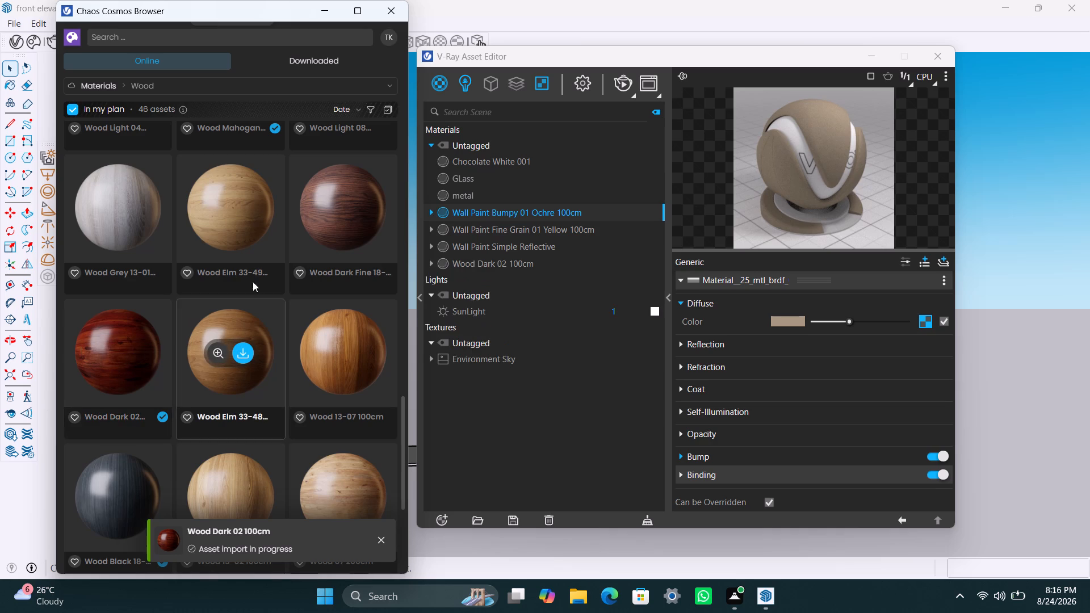
pyautogui.click(326, 15)
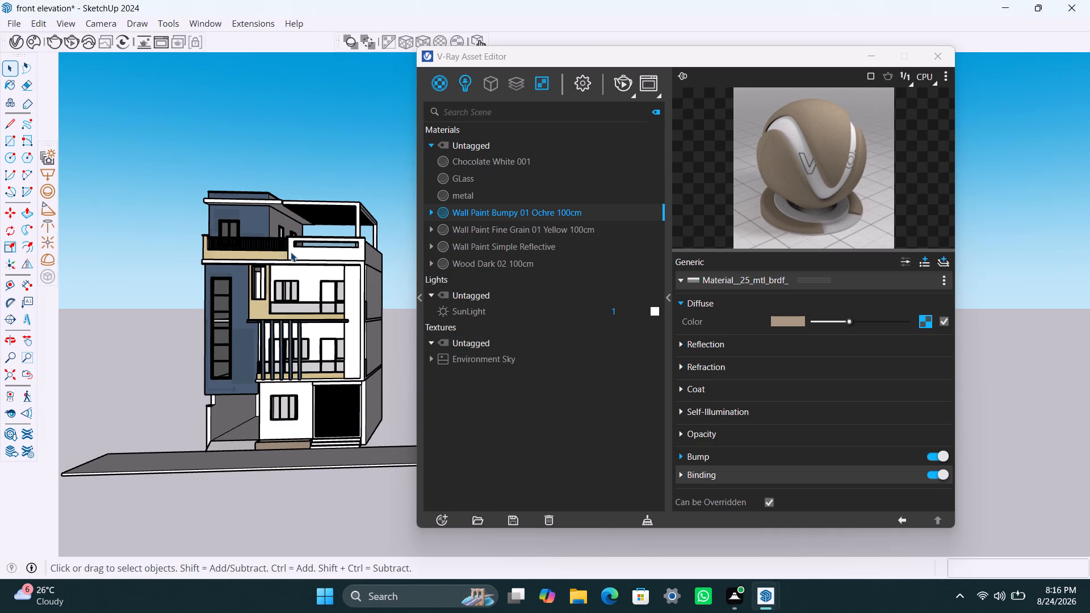
# Apply Wood Dark 02 100cm with the fitted cubic projection to the underside of the top roof slab's overhang, then close the group.
pyautogui.scroll(3, 242, 198)
pyautogui.moveTo(266, 203); pyautogui.dragTo(264, 159, button='middle')
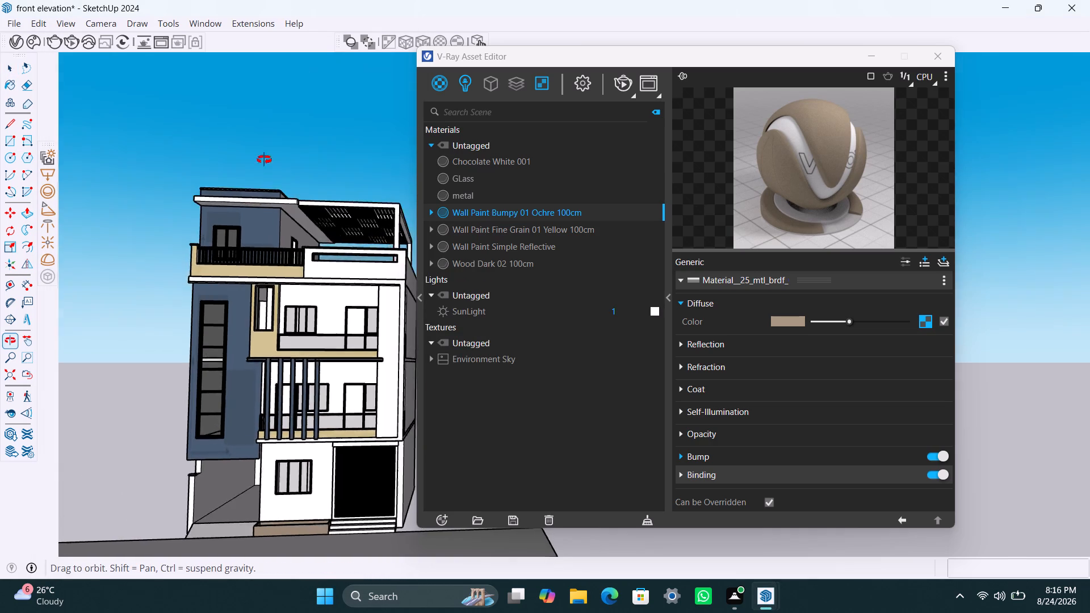
pyautogui.moveTo(264, 159); pyautogui.dragTo(266, 149, button='middle')
pyautogui.scroll(3, 299, 215)
pyautogui.click(300, 208)
pyautogui.tripleClick(295, 208)
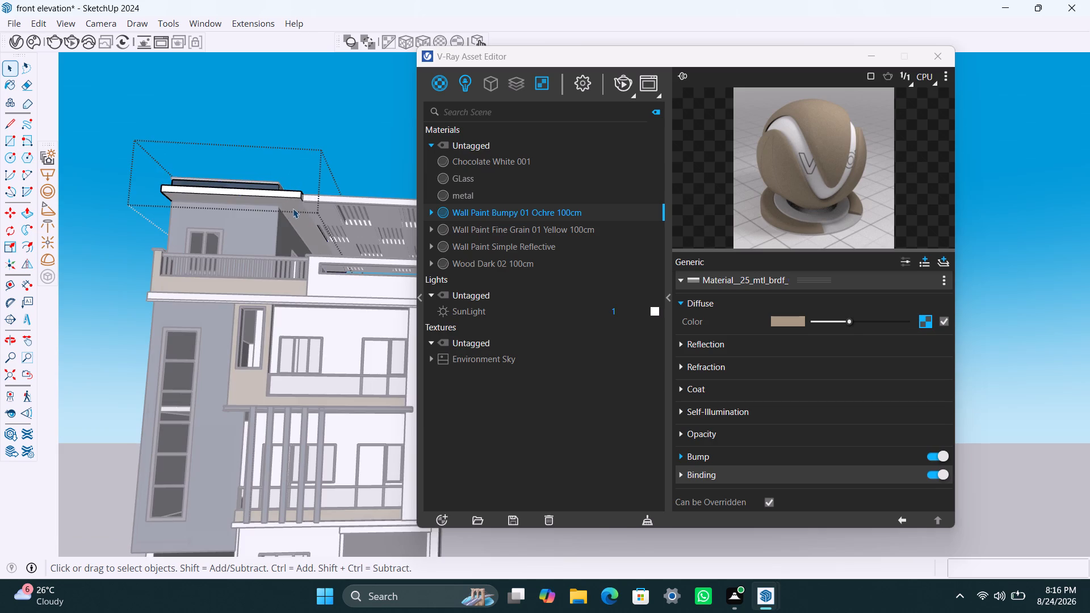
pyautogui.click(293, 208)
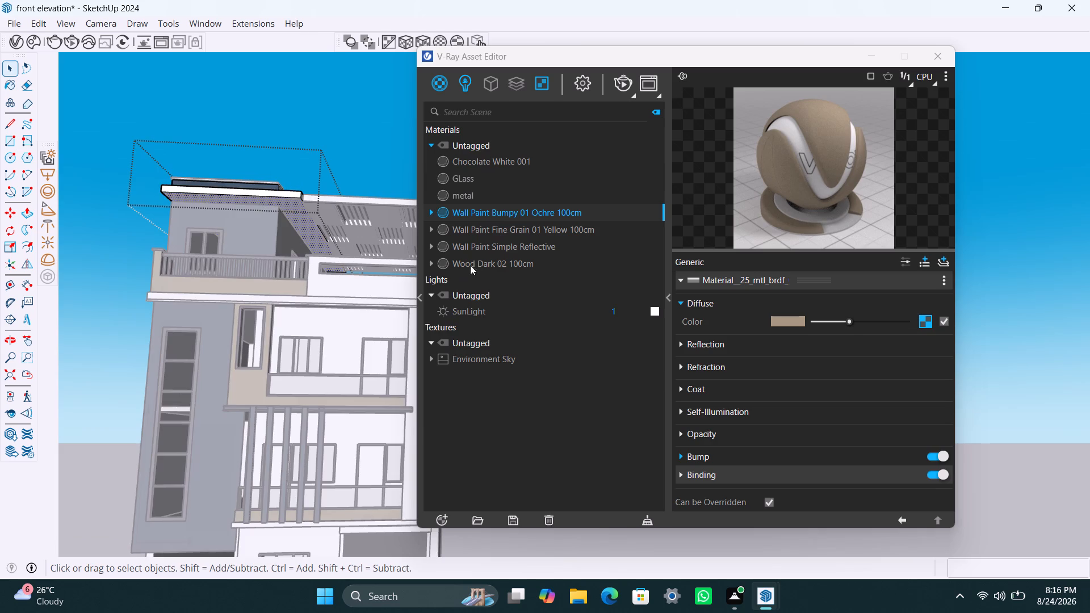
pyautogui.rightClick(485, 216)
pyautogui.click(504, 240)
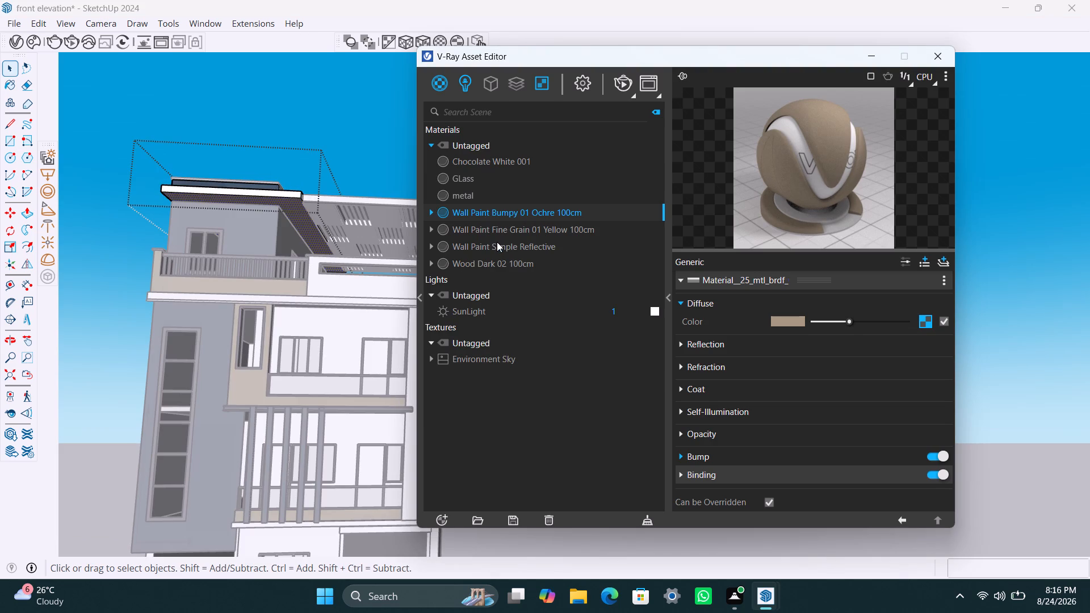
pyautogui.click(500, 231)
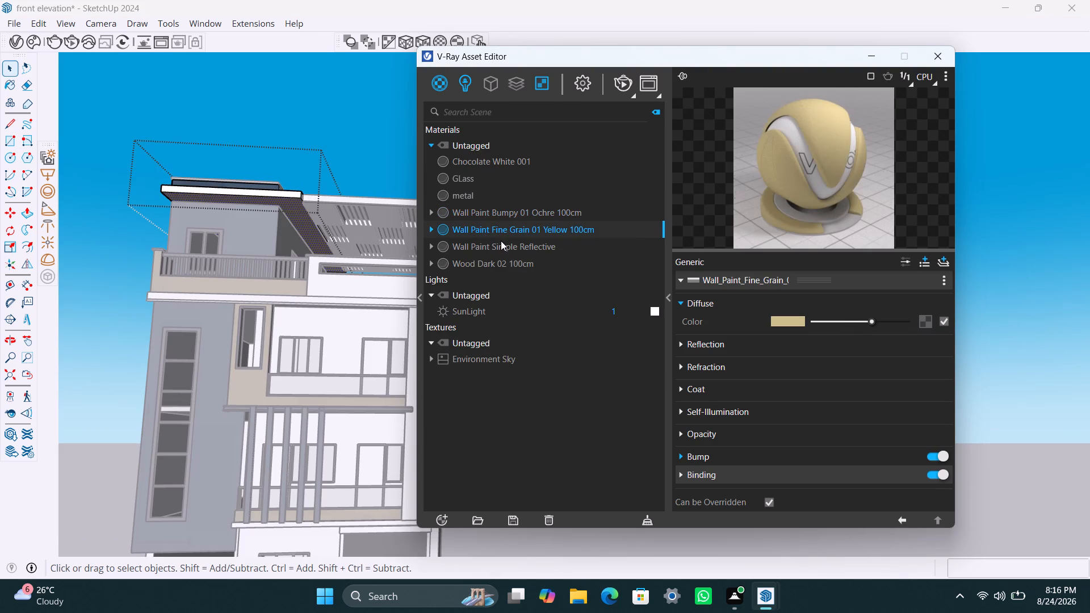
pyautogui.click(501, 243)
pyautogui.click(501, 258)
pyautogui.click(500, 263)
pyautogui.rightClick(499, 263)
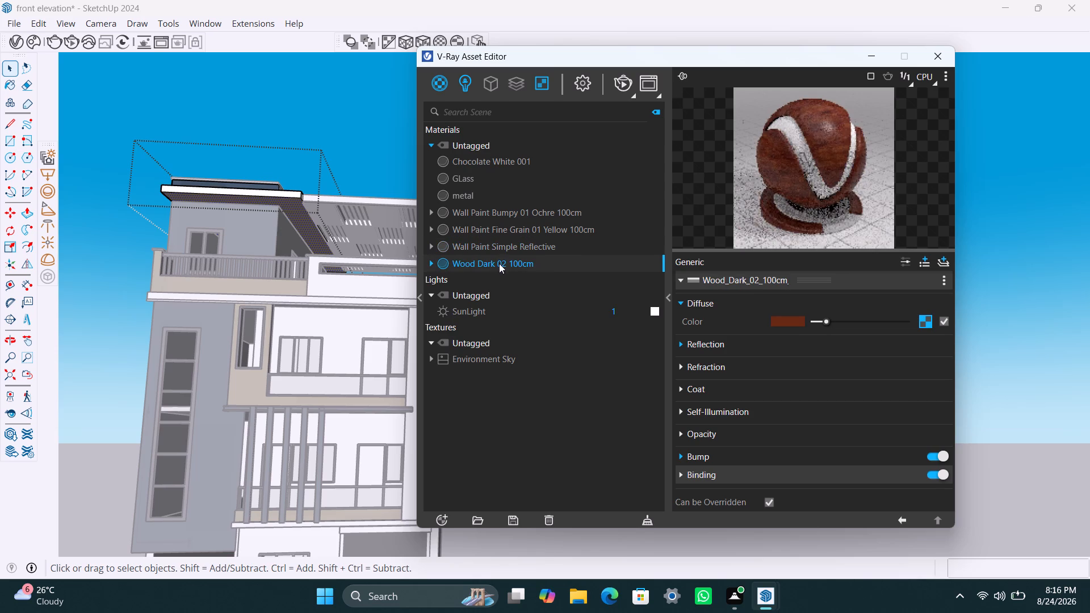
pyautogui.click(532, 294)
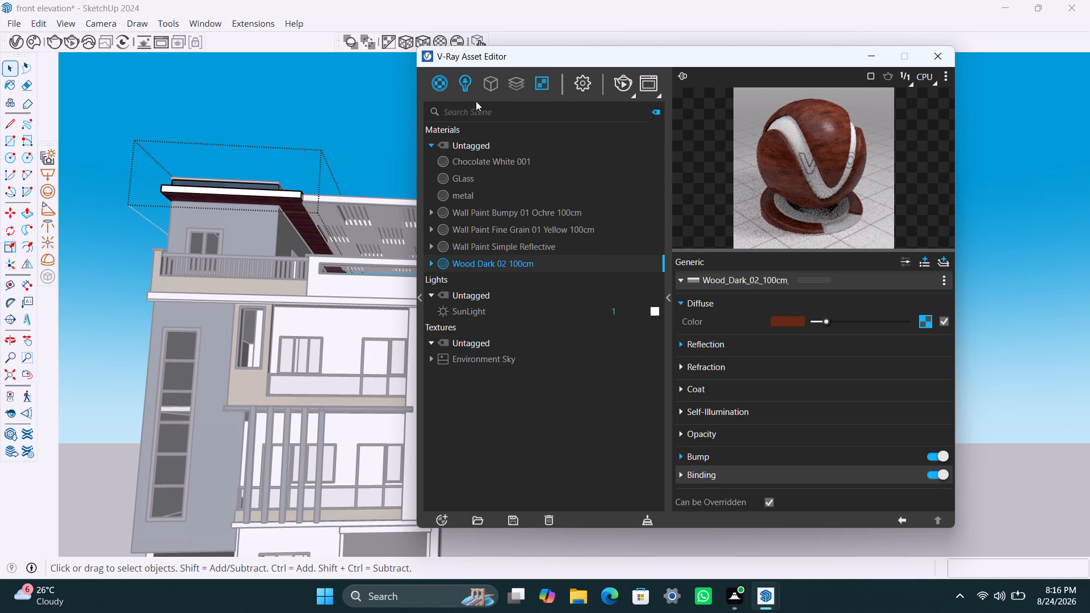
pyautogui.click(430, 44)
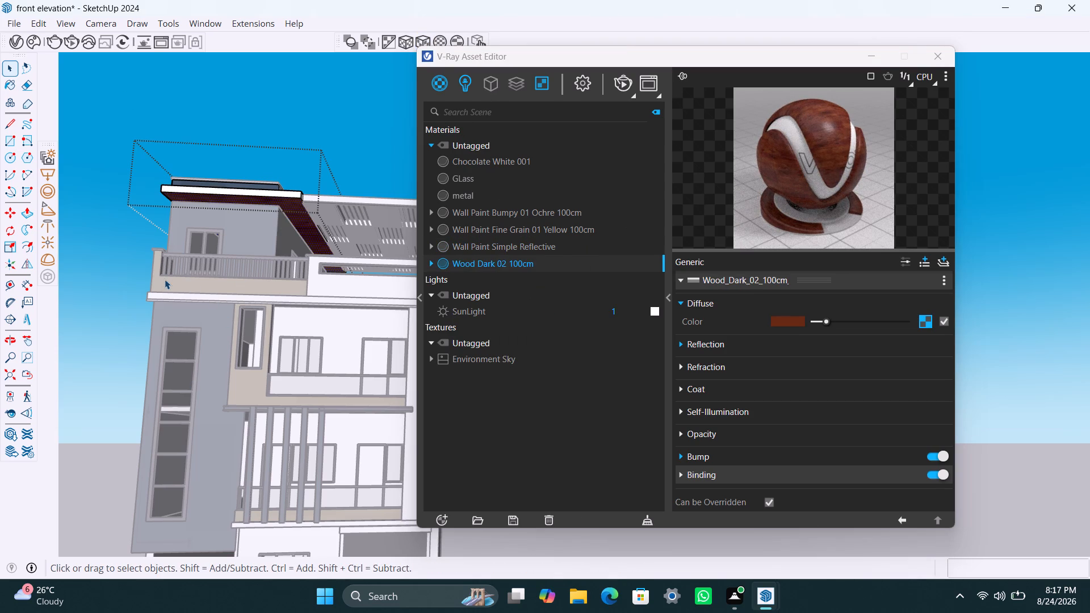
pyautogui.moveTo(226, 249); pyautogui.dragTo(114, 458, button='middle')
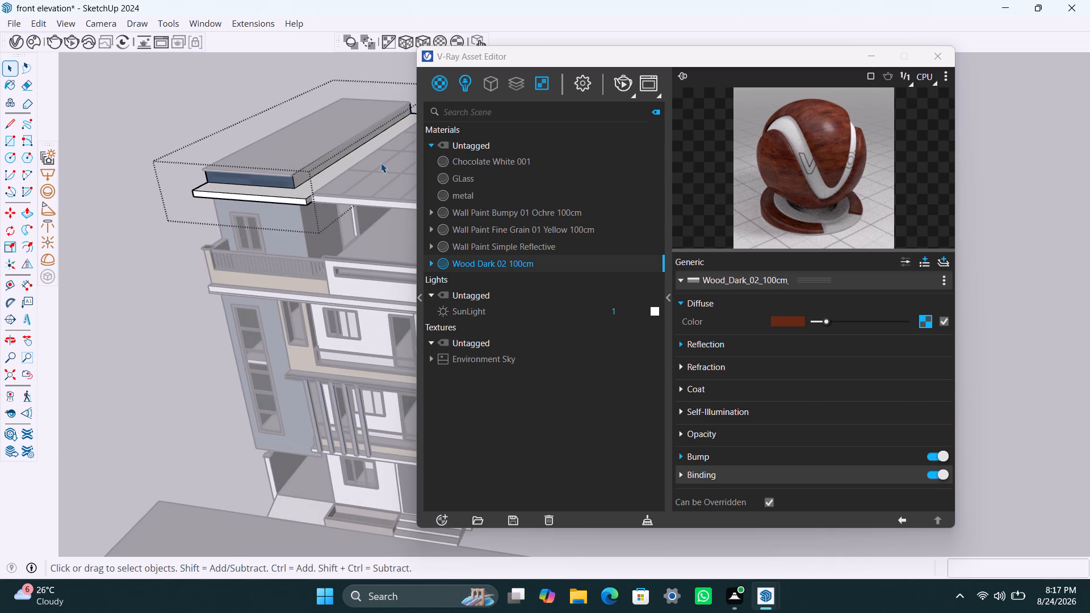
pyautogui.scroll(3, 379, 167)
pyautogui.click(366, 177)
pyautogui.click(215, 73)
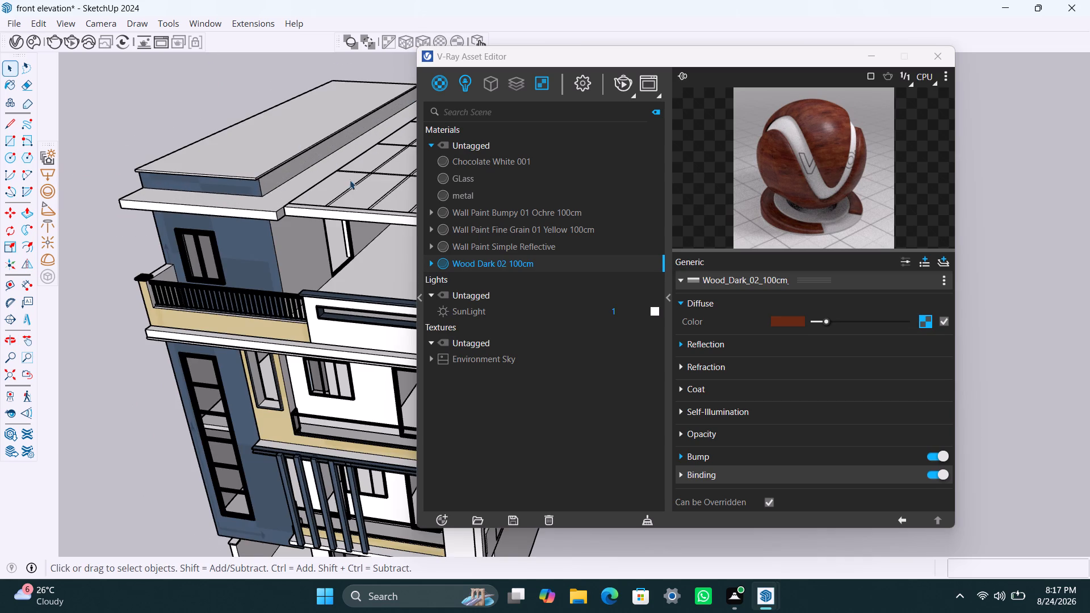
# Apply Wood Dark 02 100cm with the fitted cubic projection to the slatted rooftop pergola beside the blue roof room.
pyautogui.click(346, 192)
pyautogui.doubleClick(339, 194)
pyautogui.click(332, 192)
pyautogui.tripleClick(336, 193)
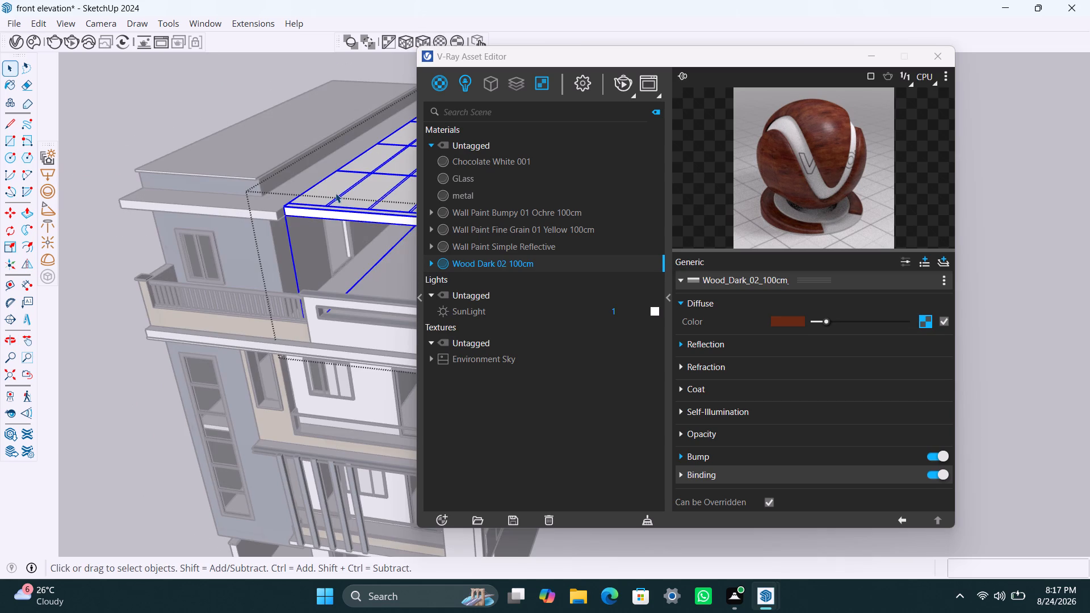
pyautogui.rightClick(501, 267)
pyautogui.click(511, 296)
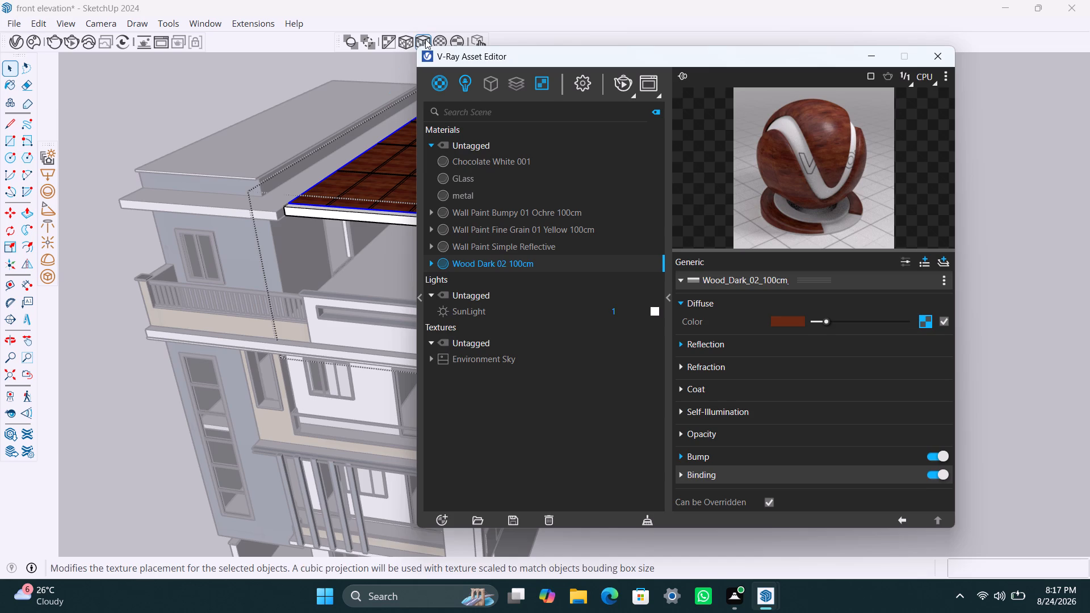
pyautogui.click(425, 39)
pyautogui.moveTo(381, 221); pyautogui.dragTo(390, 9, button='middle')
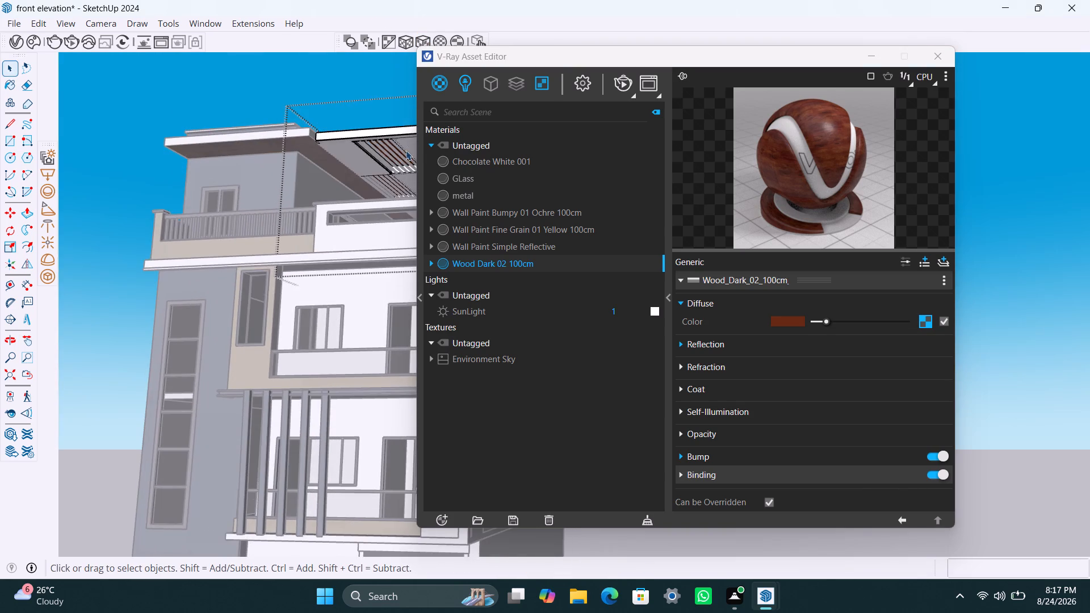
pyautogui.scroll(3, 371, 181)
pyautogui.moveTo(372, 178); pyautogui.dragTo(464, 137, button='middle')
pyautogui.scroll(-4, 397, 132)
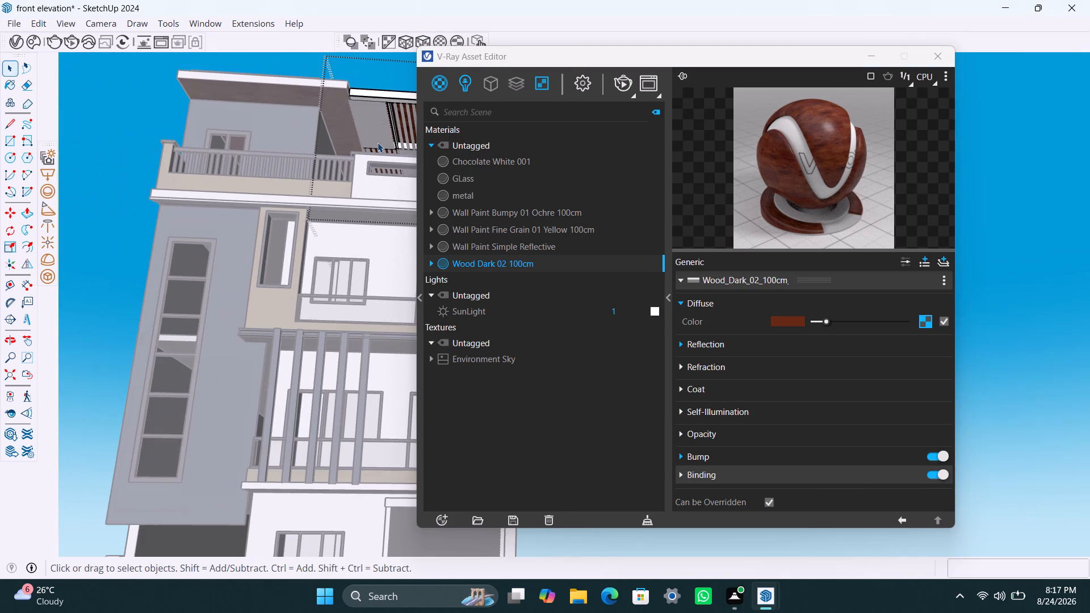
pyautogui.moveTo(378, 142); pyautogui.dragTo(384, 140, button='middle')
pyautogui.doubleClick(136, 120)
# Examine the wood texture on the pergola slats from below and from the front of the house.
pyautogui.scroll(-4, 304, 153)
pyautogui.moveTo(313, 152); pyautogui.dragTo(280, 152, button='middle')
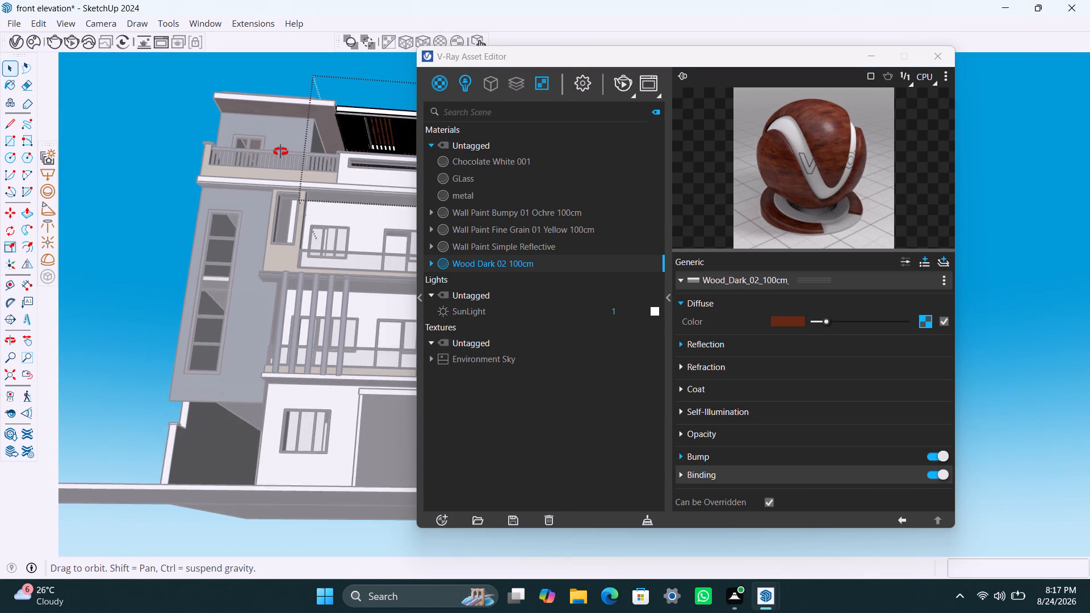
pyautogui.moveTo(280, 152); pyautogui.dragTo(255, 154, button='middle')
pyautogui.scroll(-3, 318, 170)
pyautogui.keyDown('shift'); pyautogui.moveTo(312, 177); pyautogui.dragTo(261, 179, button='middle'); pyautogui.keyUp('shift')
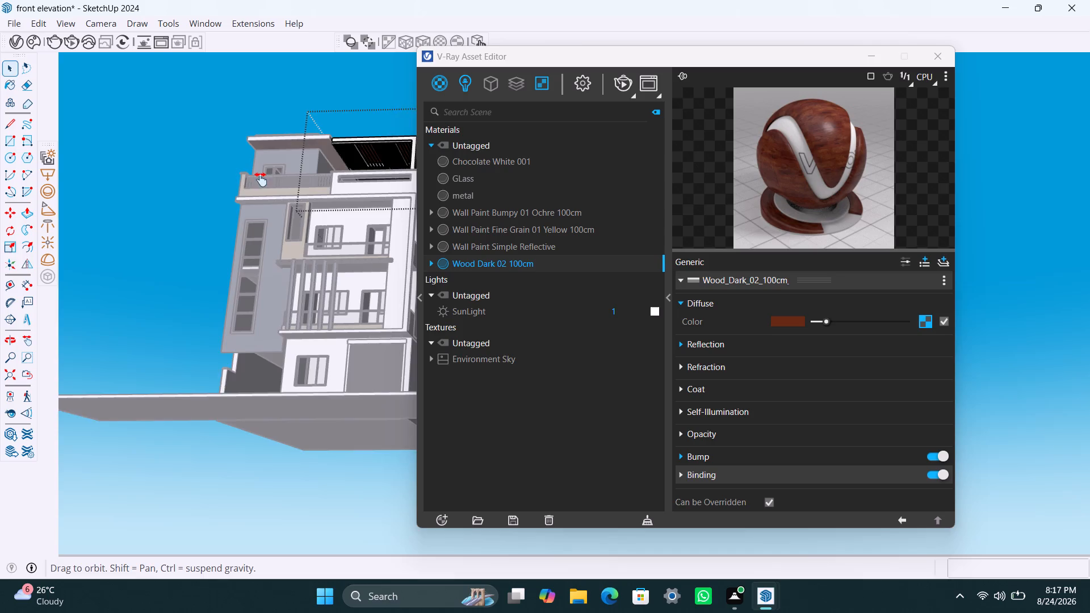
pyautogui.keyDown('shift'); pyautogui.moveTo(261, 179); pyautogui.dragTo(249, 179, button='middle'); pyautogui.keyUp('shift')
pyautogui.scroll(4, 310, 167)
pyautogui.moveTo(339, 162); pyautogui.dragTo(383, 161, button='middle')
pyautogui.scroll(8, 294, 132)
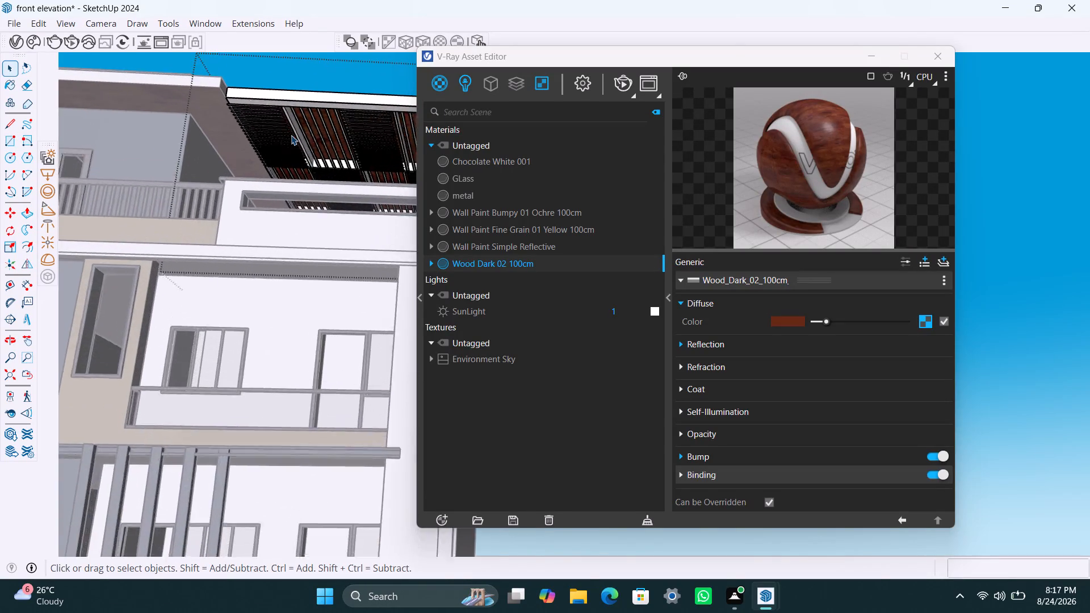
pyautogui.moveTo(308, 142); pyautogui.dragTo(321, 136, button='middle')
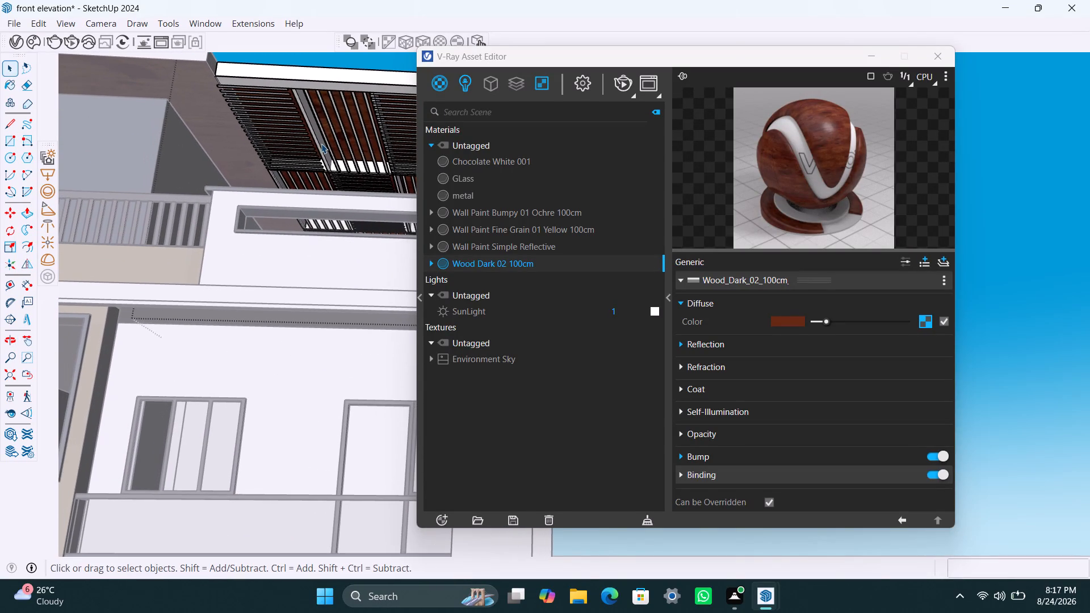
pyautogui.scroll(-8, 320, 145)
pyautogui.moveTo(276, 171); pyautogui.dragTo(320, 236, button='middle')
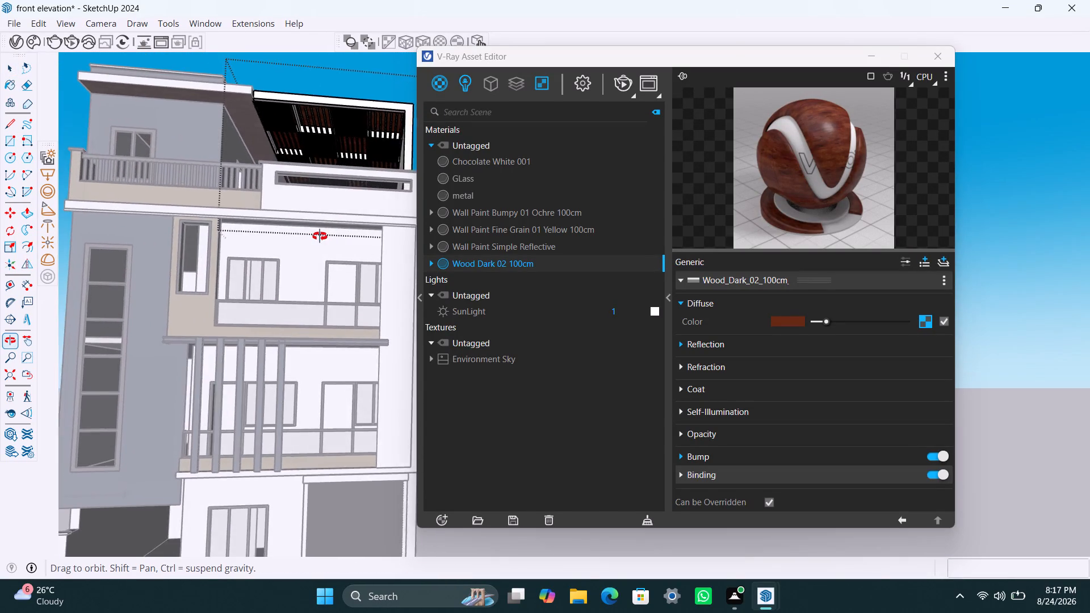
pyautogui.moveTo(320, 236); pyautogui.dragTo(282, 243, button='middle')
# Apply Wood Dark 02 100cm with the fitted cubic projection to the roof terrace's slotted front parapet wall, then close the group.
pyautogui.click(280, 204)
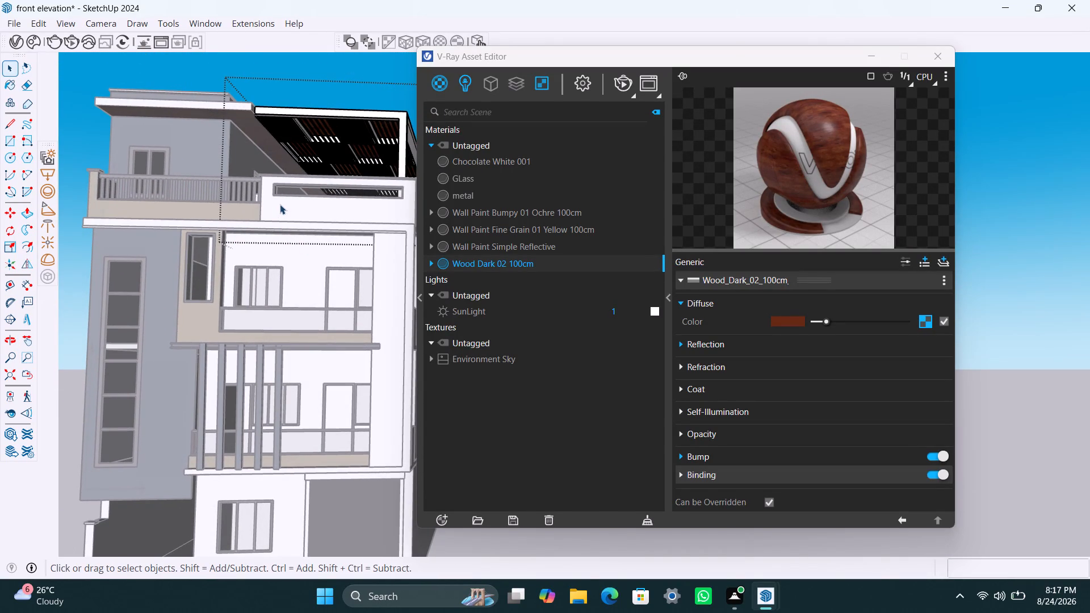
pyautogui.doubleClick(279, 206)
pyautogui.click(286, 205)
pyautogui.tripleClick(280, 208)
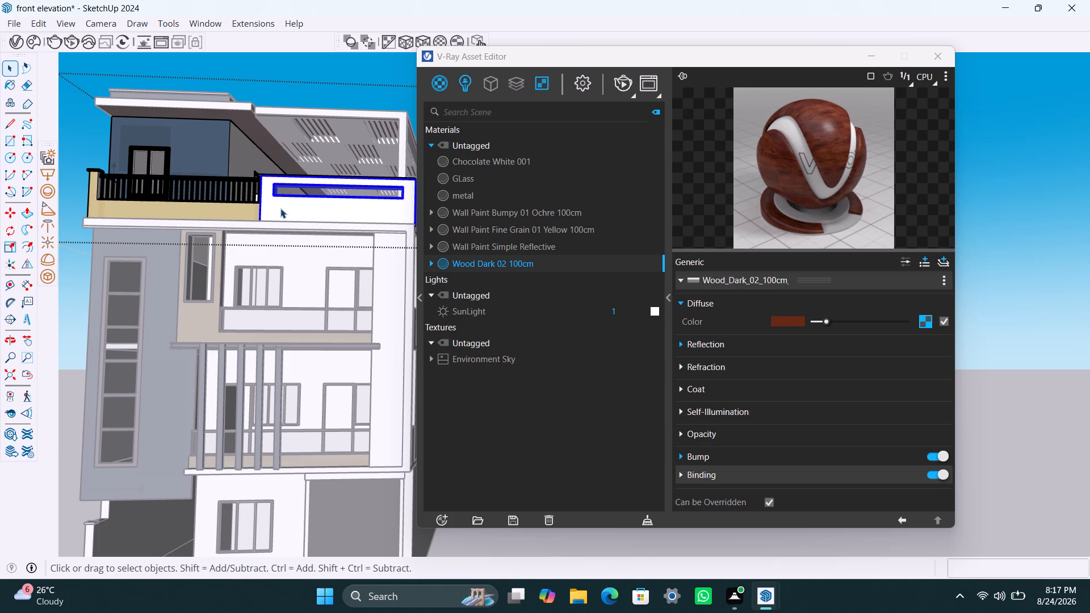
pyautogui.click(279, 209)
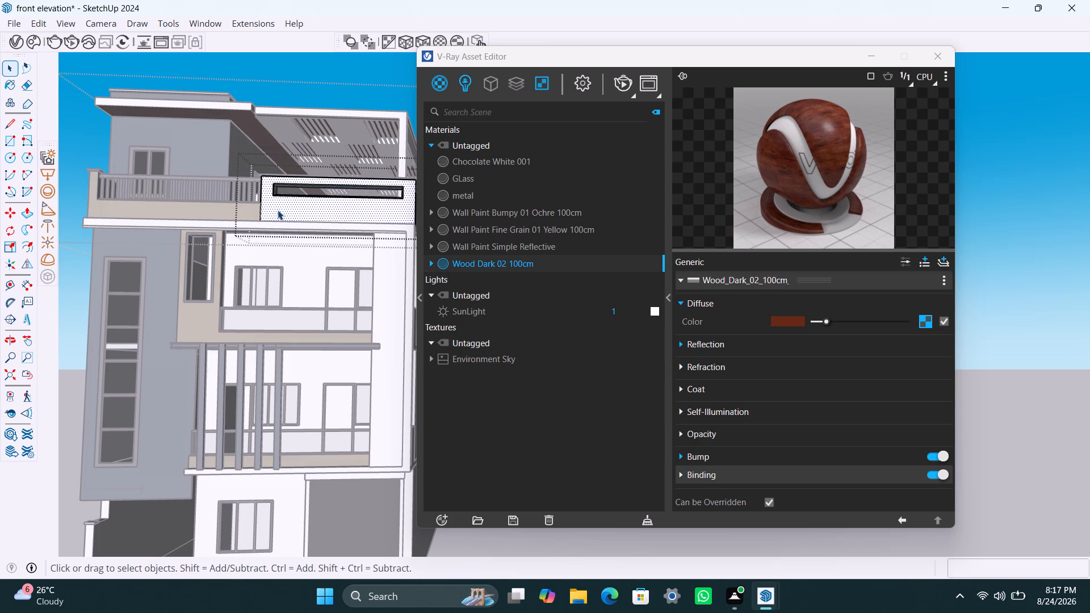
pyautogui.rightClick(512, 263)
pyautogui.click(525, 289)
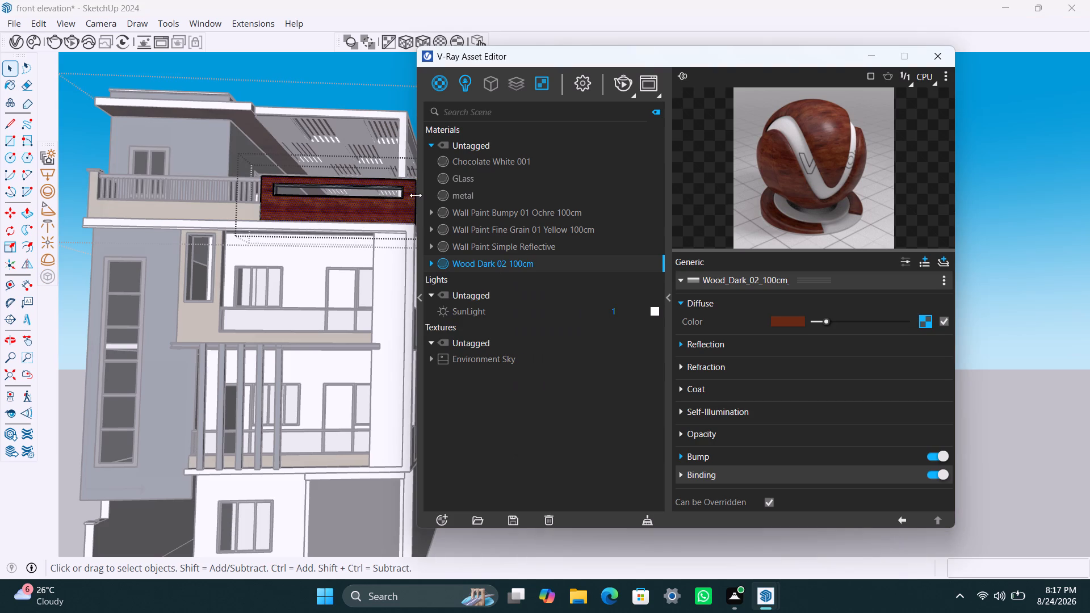
pyautogui.click(427, 41)
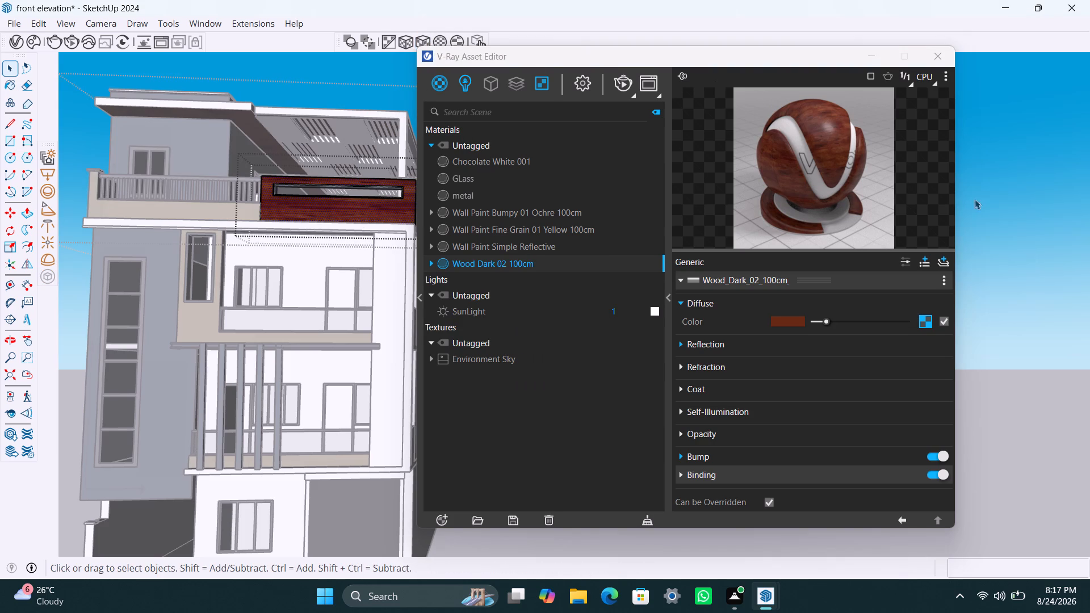
pyautogui.click(1008, 213)
pyautogui.scroll(-11, 52, 345)
pyautogui.scroll(-5, 173, 324)
pyautogui.keyDown('shift'); pyautogui.moveTo(181, 372); pyautogui.dragTo(264, 365, button='middle'); pyautogui.keyUp('shift')
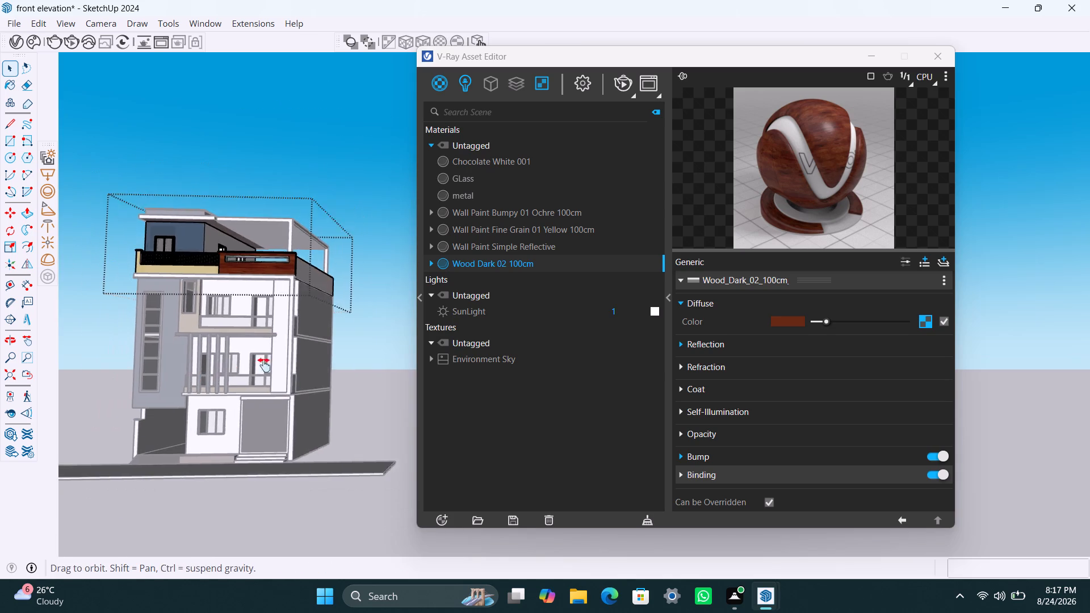
pyautogui.keyDown('shift'); pyautogui.moveTo(264, 365); pyautogui.dragTo(267, 361, button='middle'); pyautogui.keyUp('shift')
pyautogui.doubleClick(158, 159)
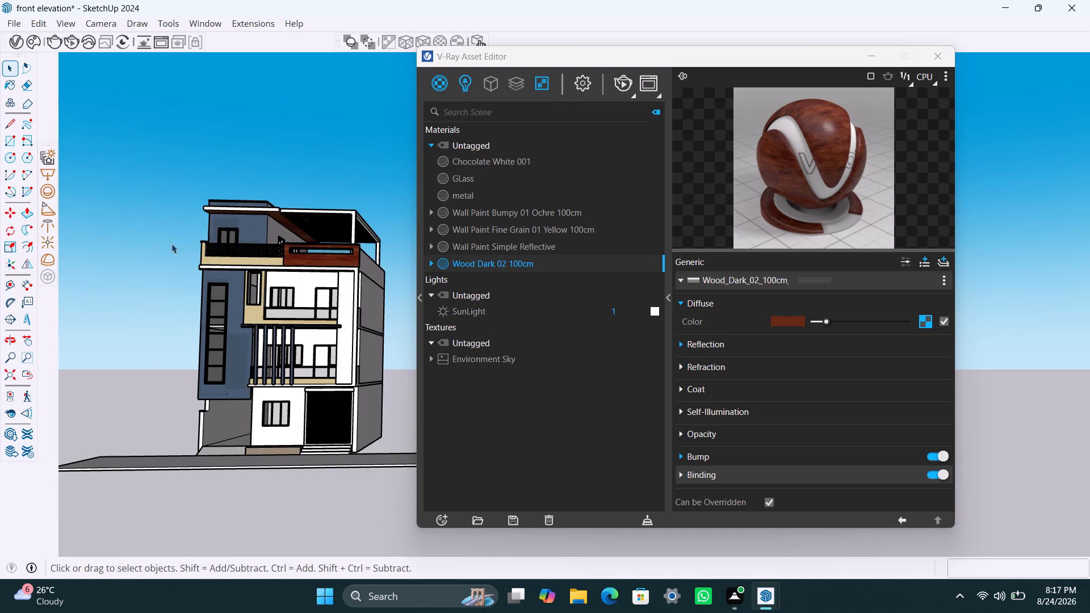
# Apply Wood Dark 02 100cm with the fitted cubic projection to the ceiling above the upper balcony, directly below the roof terrace.
pyautogui.moveTo(353, 254); pyautogui.dragTo(390, 123, button='middle')
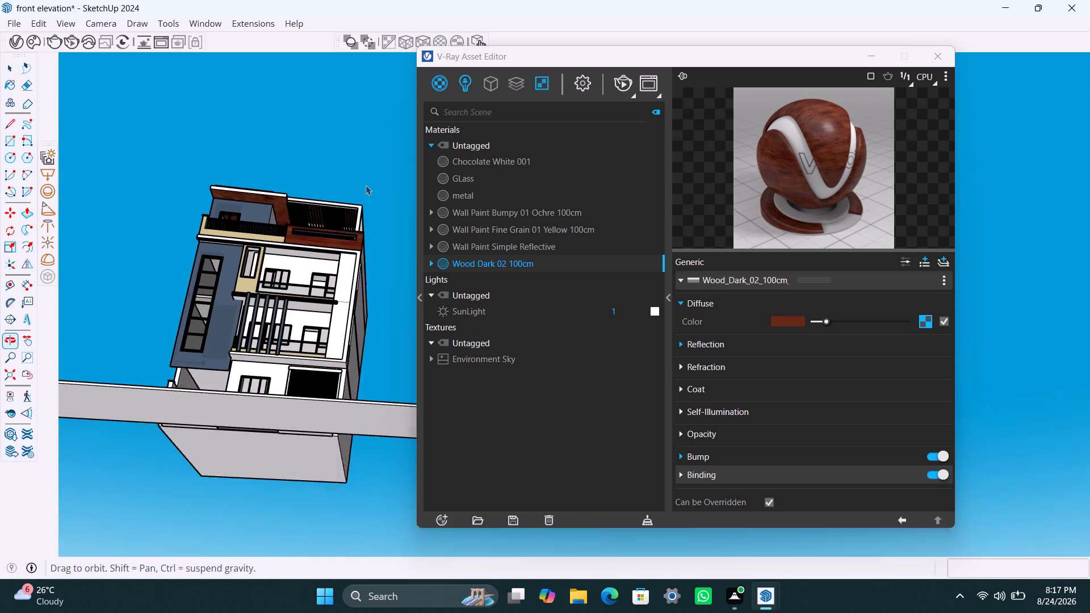
pyautogui.scroll(7, 308, 247)
pyautogui.moveTo(256, 246); pyautogui.dragTo(269, 233, button='middle')
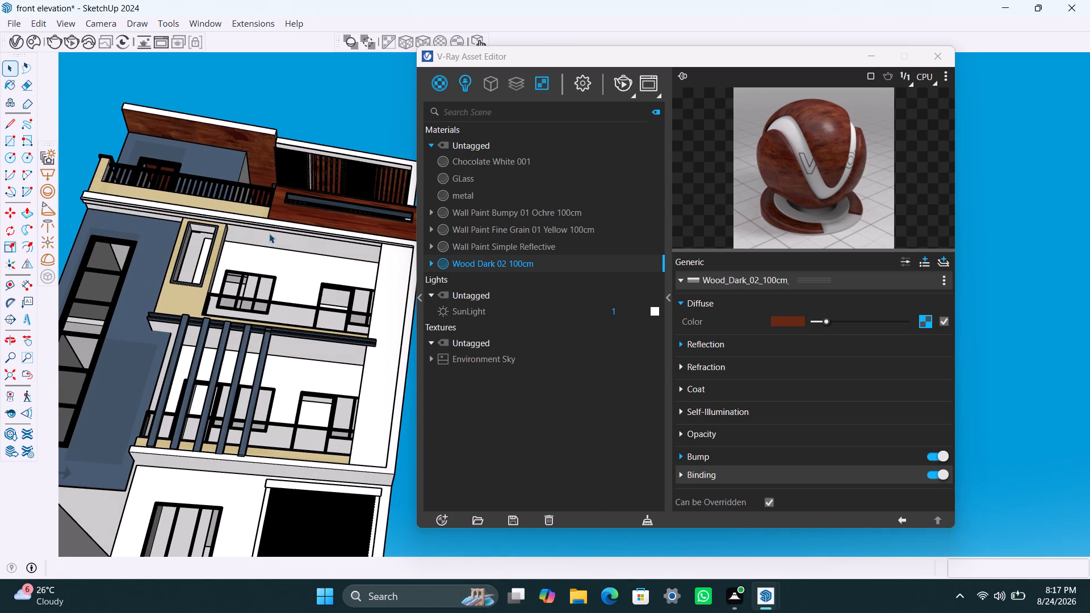
pyautogui.scroll(3, 223, 247)
pyautogui.moveTo(257, 229); pyautogui.dragTo(254, 201, button='middle')
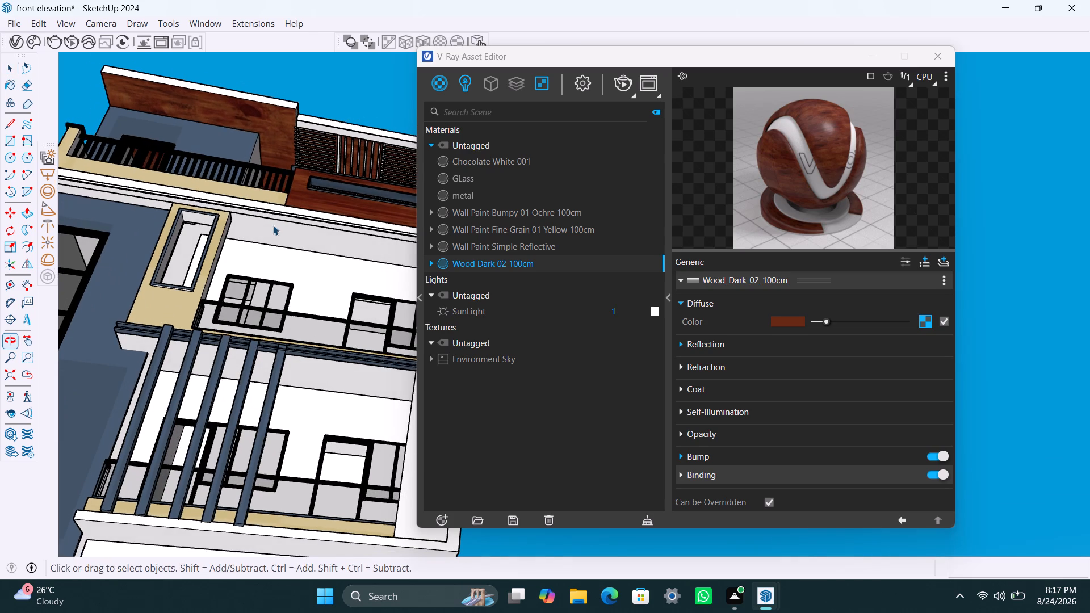
pyautogui.click(279, 229)
pyautogui.doubleClick(279, 232)
pyautogui.click(281, 238)
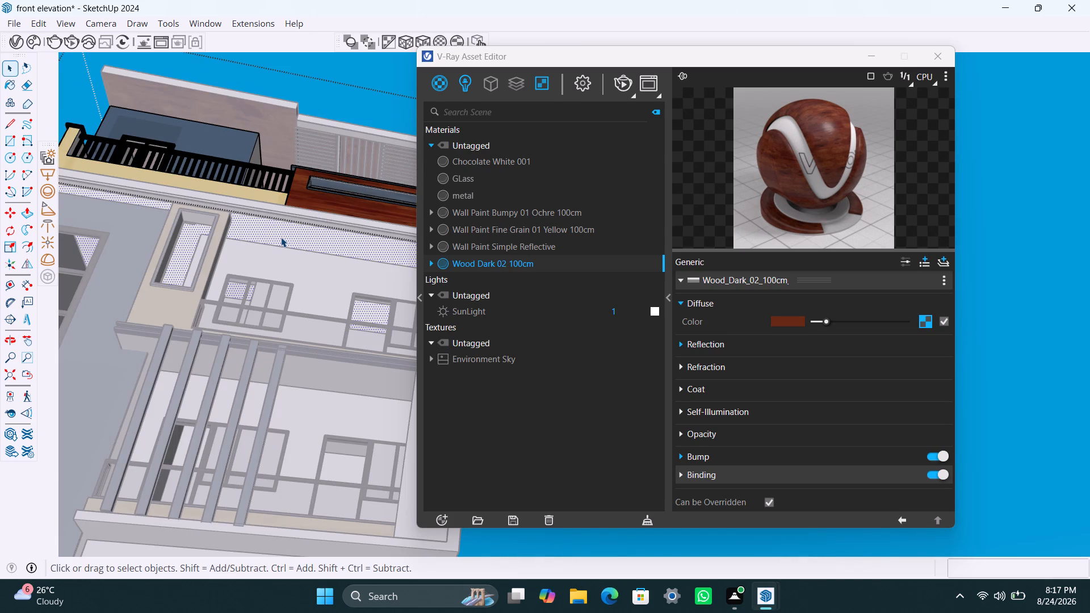
pyautogui.click(281, 237)
pyautogui.click(280, 237)
pyautogui.click(271, 233)
pyautogui.rightClick(499, 263)
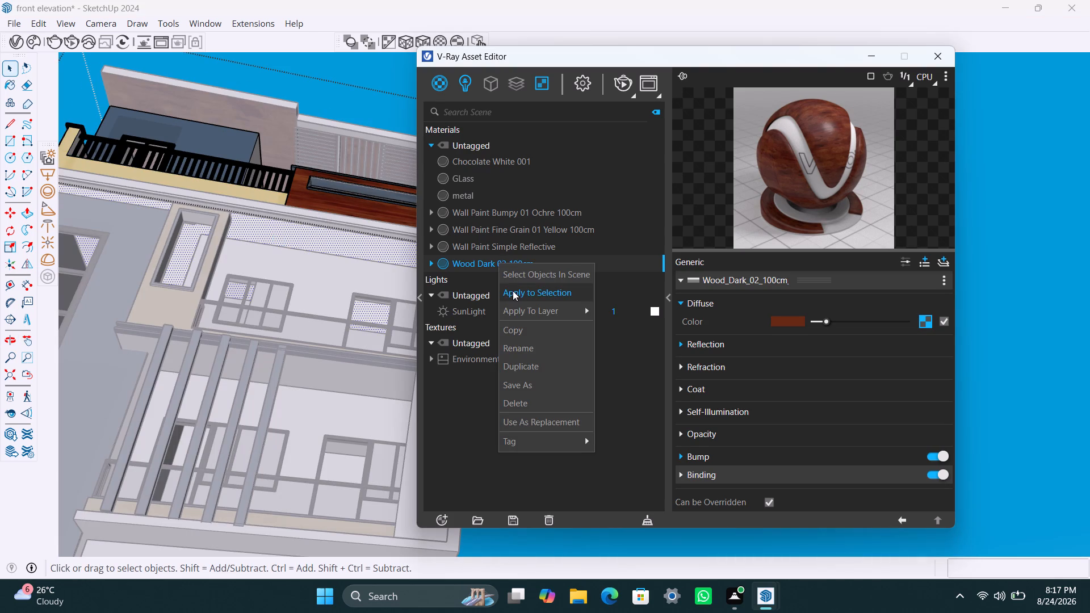
pyautogui.click(513, 291)
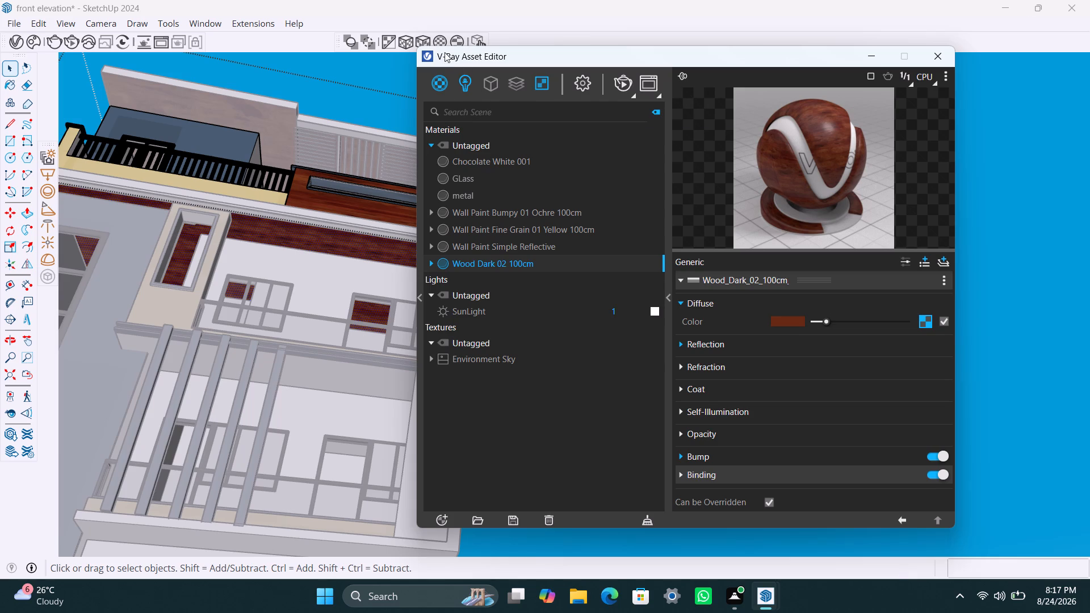
pyautogui.click(426, 40)
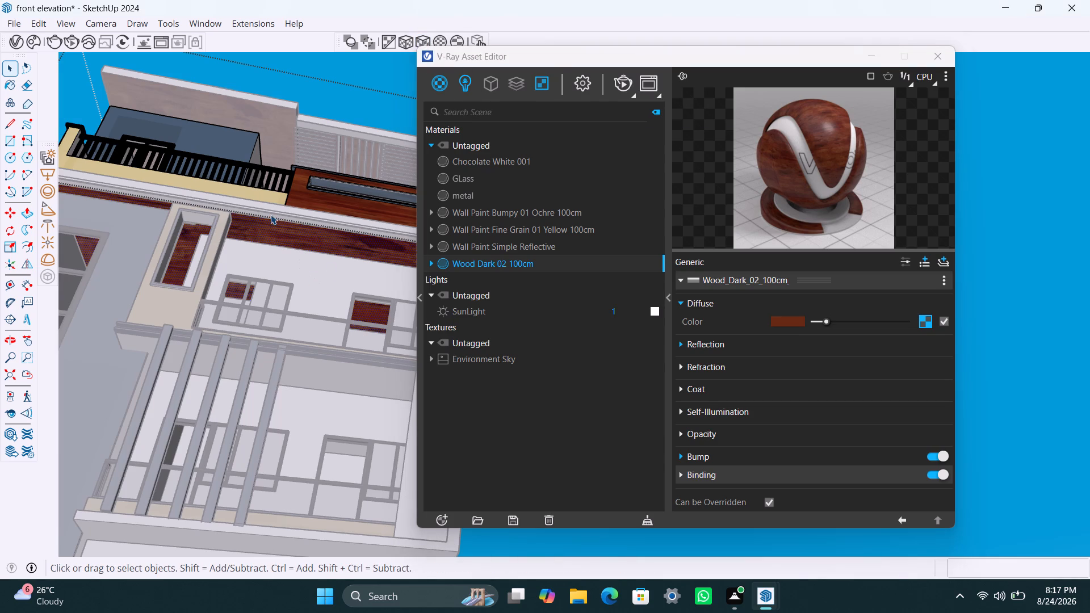
# Apply Wood Dark 02 100cm with the fitted cubic projection to the narrow underside of the roof terrace slab's projecting front edge.
pyautogui.scroll(2, 268, 213)
pyautogui.click(256, 212)
pyautogui.doubleClick(271, 215)
pyautogui.click(279, 217)
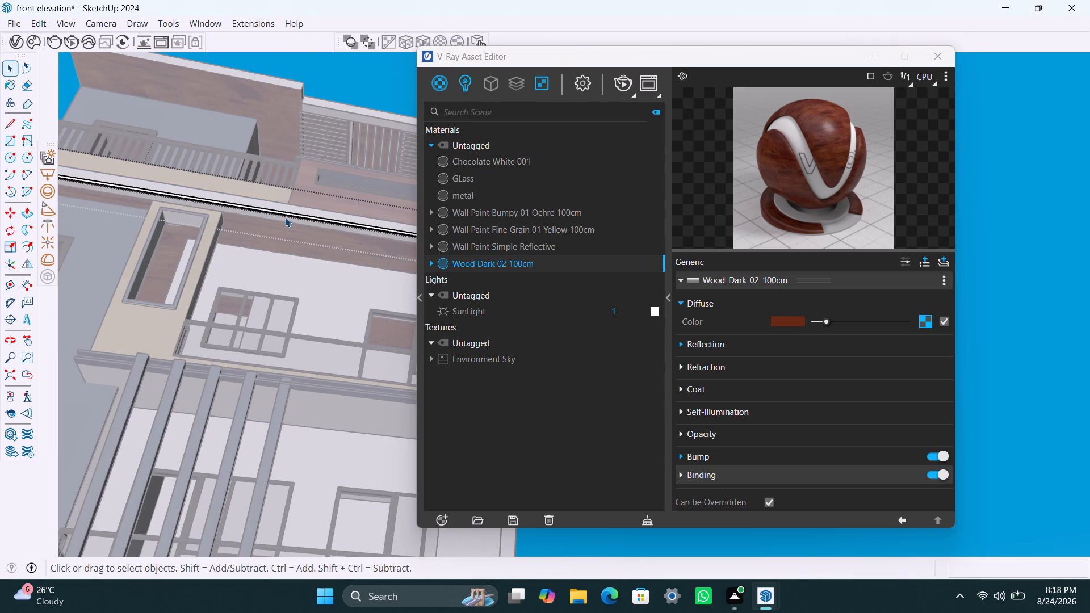
pyautogui.tripleClick(286, 217)
pyautogui.tripleClick(328, 72)
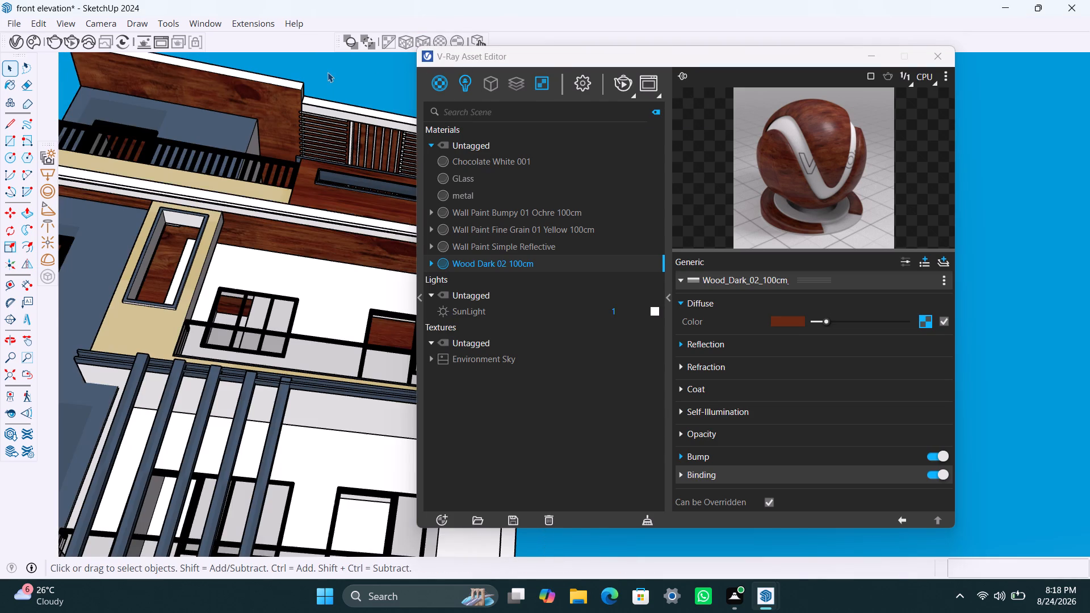
pyautogui.doubleClick(328, 72)
pyautogui.scroll(15, 311, 220)
pyautogui.click(312, 217)
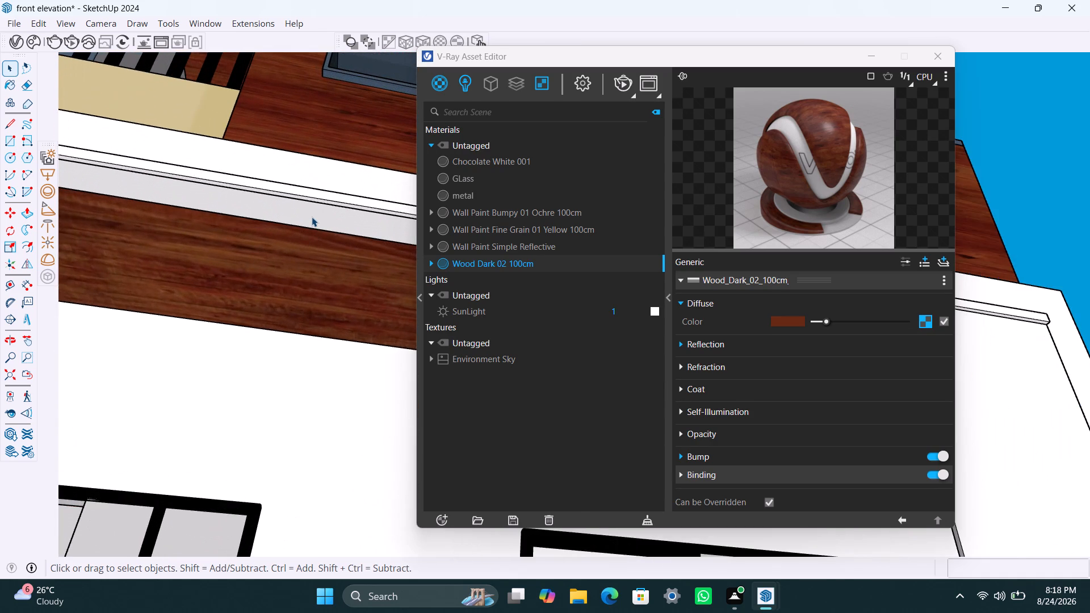
pyautogui.doubleClick(312, 217)
pyautogui.click(311, 217)
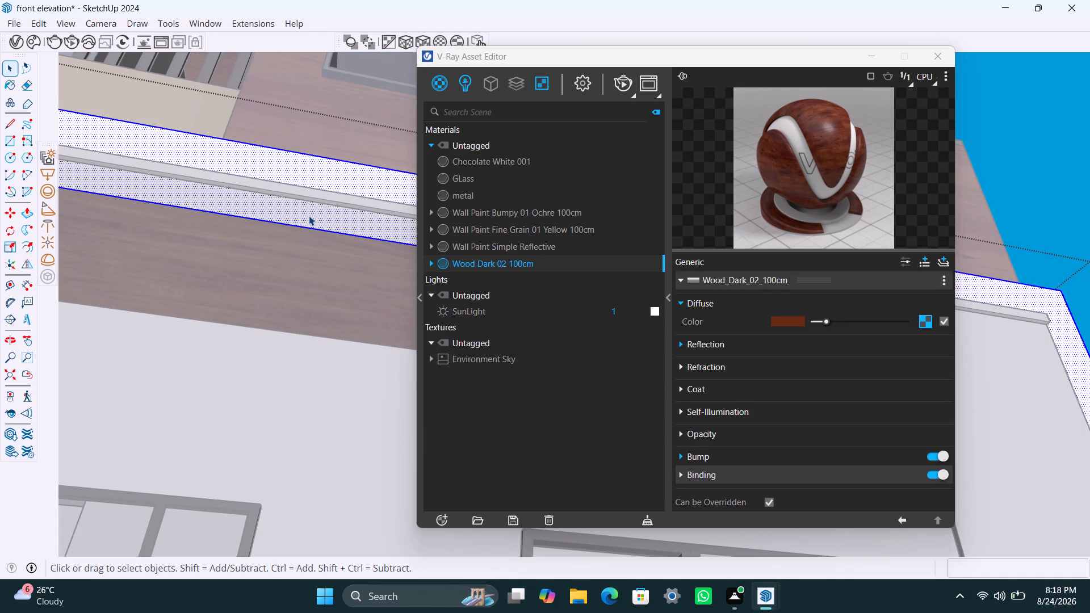
pyautogui.click(303, 218)
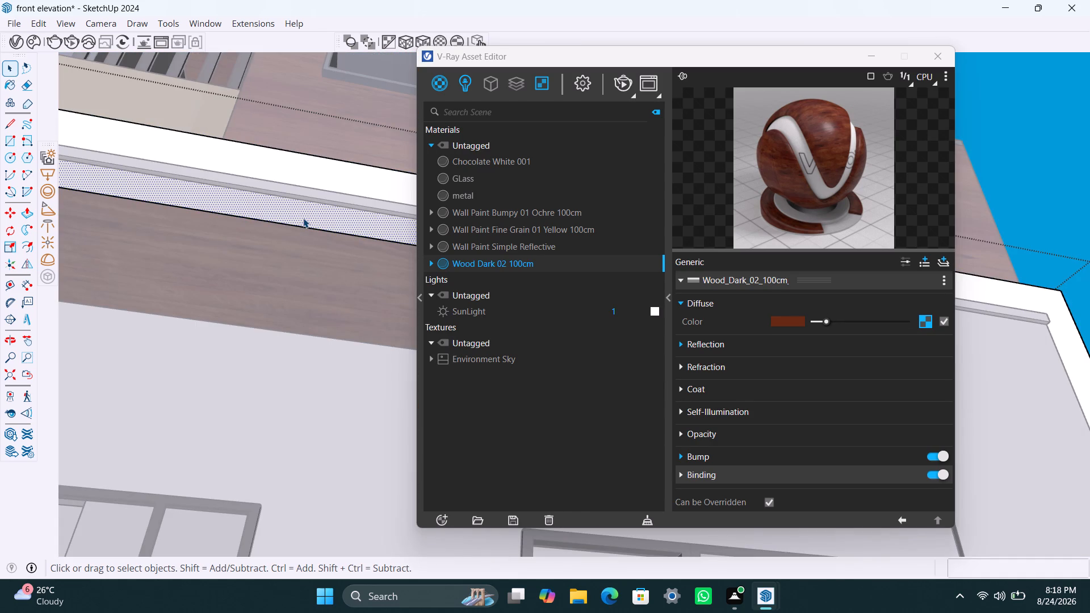
pyautogui.rightClick(474, 259)
pyautogui.click(497, 294)
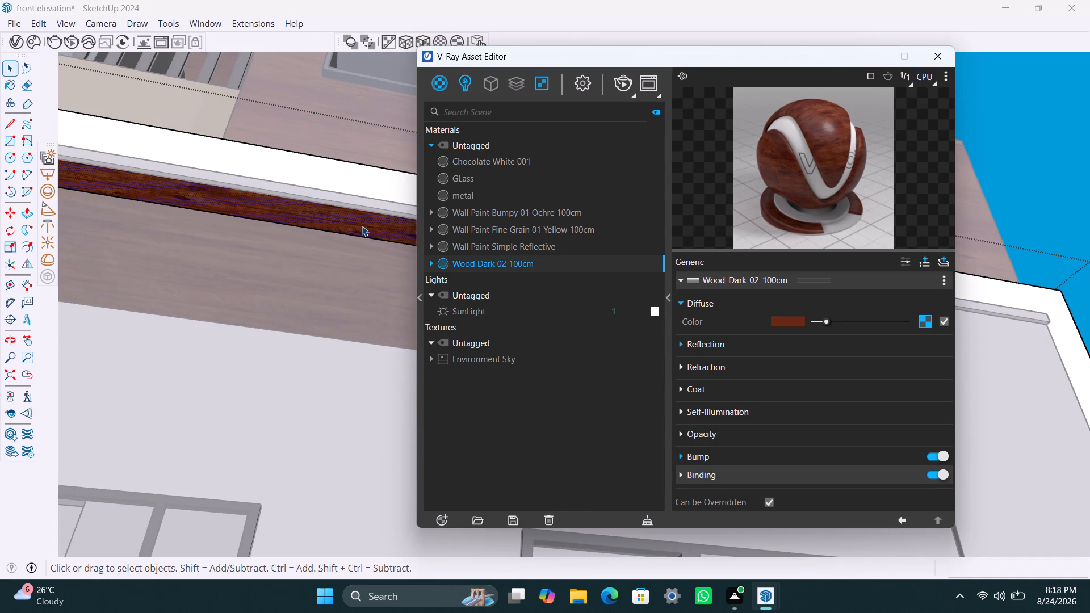
pyautogui.click(428, 43)
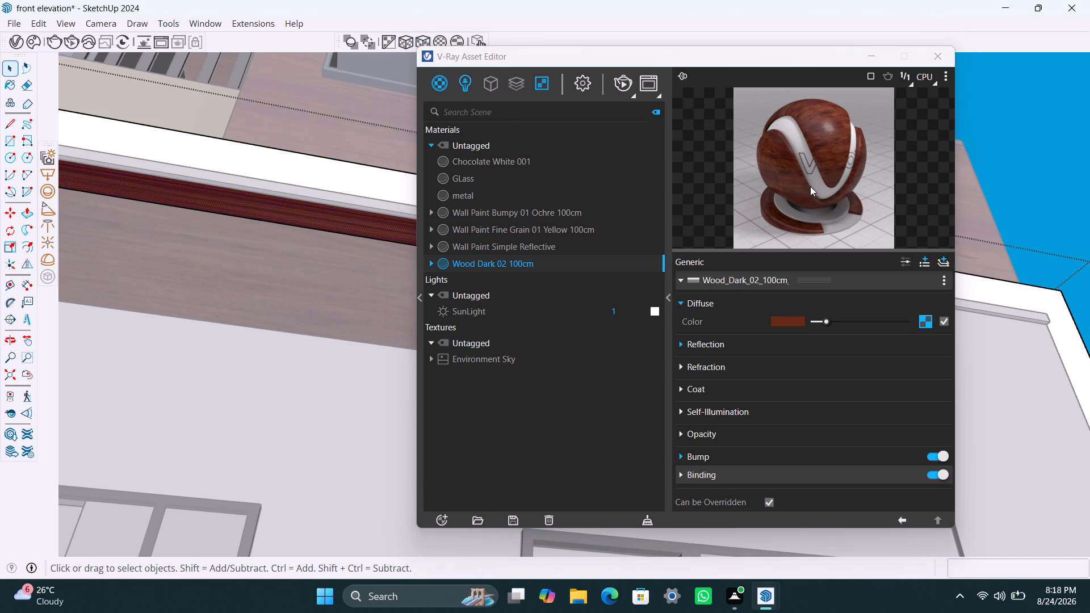
pyautogui.click(1029, 262)
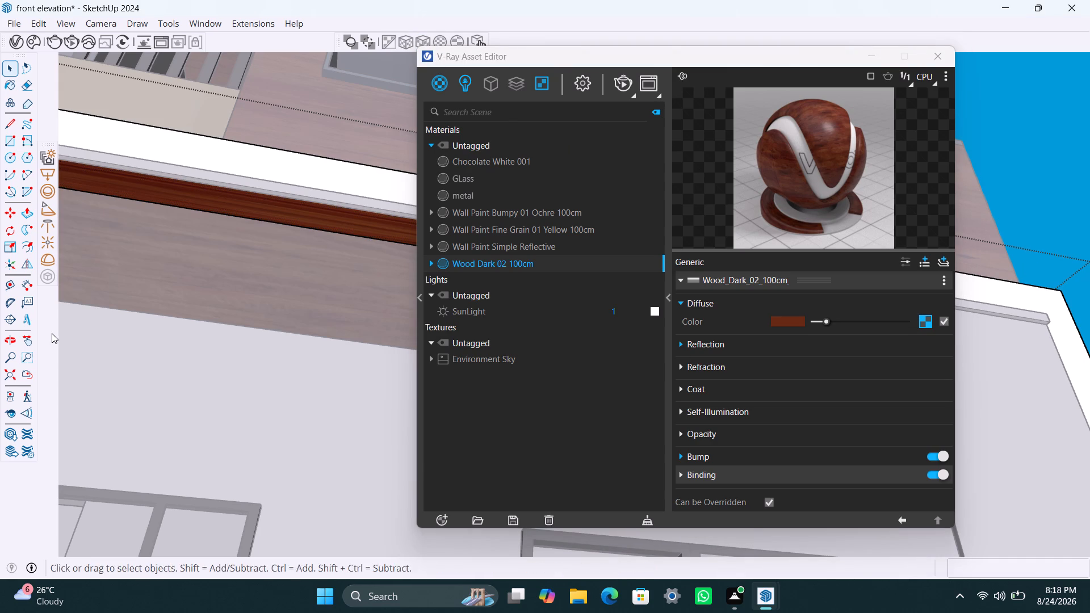
# Apply Wood Dark 02 100cm with the fitted cubic projection to the thin trim strip beneath the roof terrace slab's edge, then close the group.
pyautogui.click(211, 176)
pyautogui.click(228, 159)
pyautogui.scroll(-5, 224, 189)
pyautogui.moveTo(249, 196); pyautogui.dragTo(219, 244, button='middle')
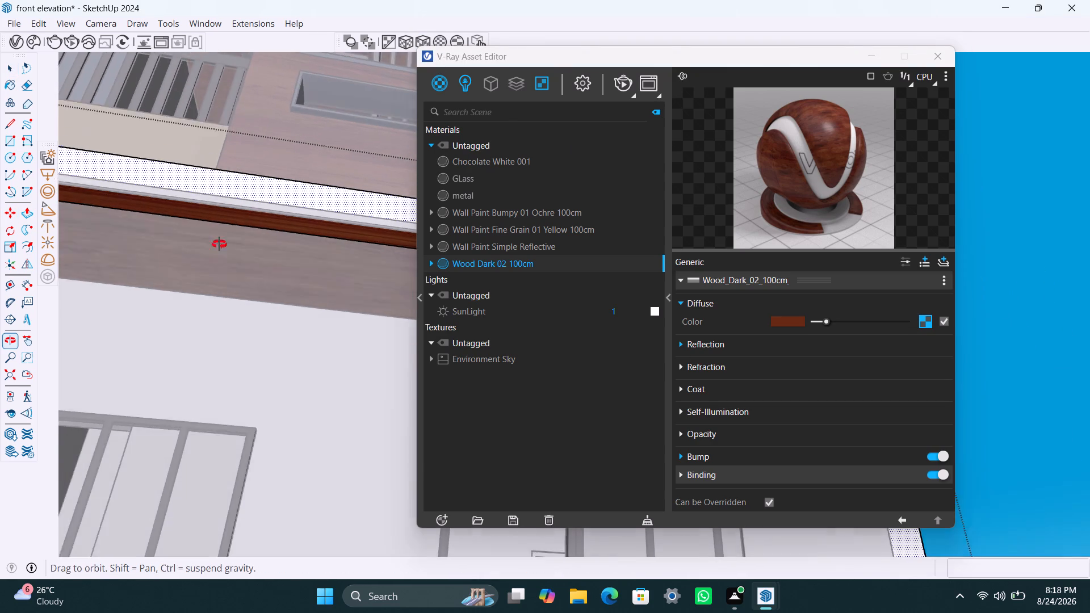
pyautogui.moveTo(219, 244); pyautogui.dragTo(179, 298, button='middle')
pyautogui.scroll(3, 156, 286)
pyautogui.click(144, 264)
pyautogui.tripleClick(154, 268)
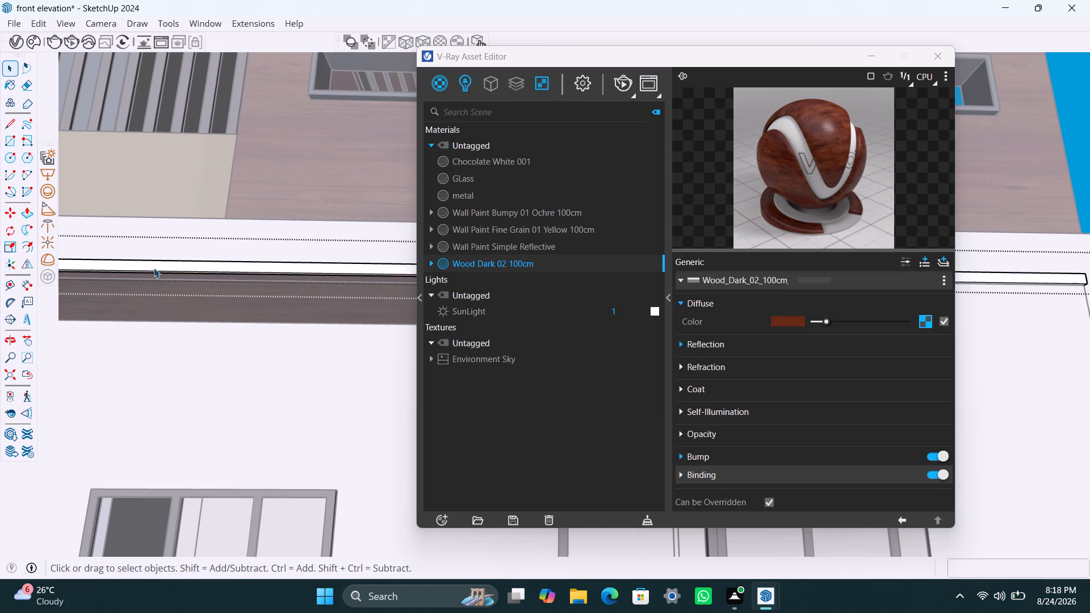
pyautogui.click(154, 268)
pyautogui.rightClick(485, 262)
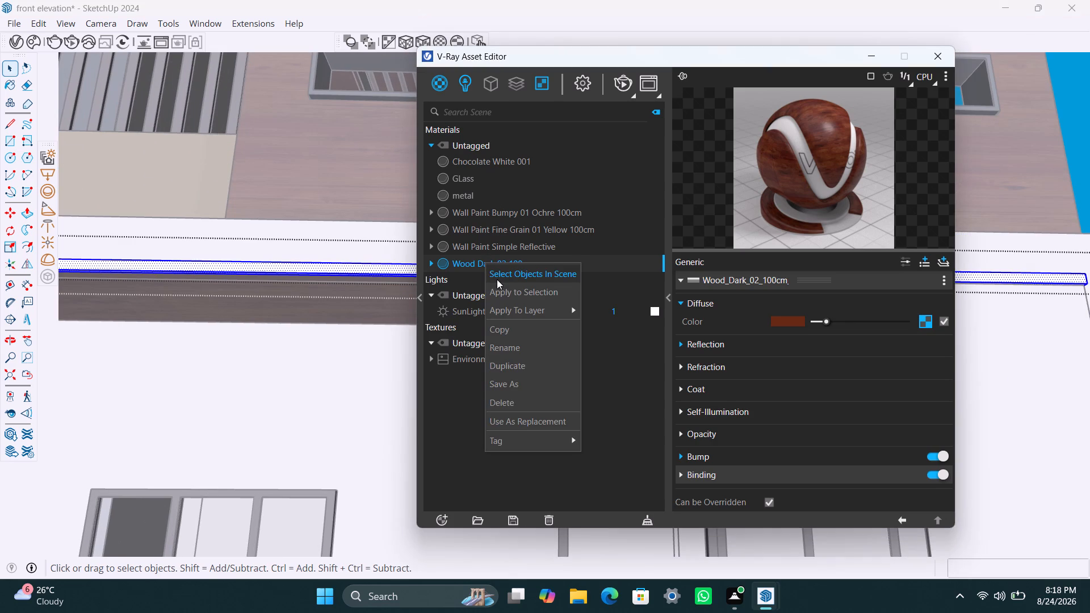
pyautogui.click(498, 284)
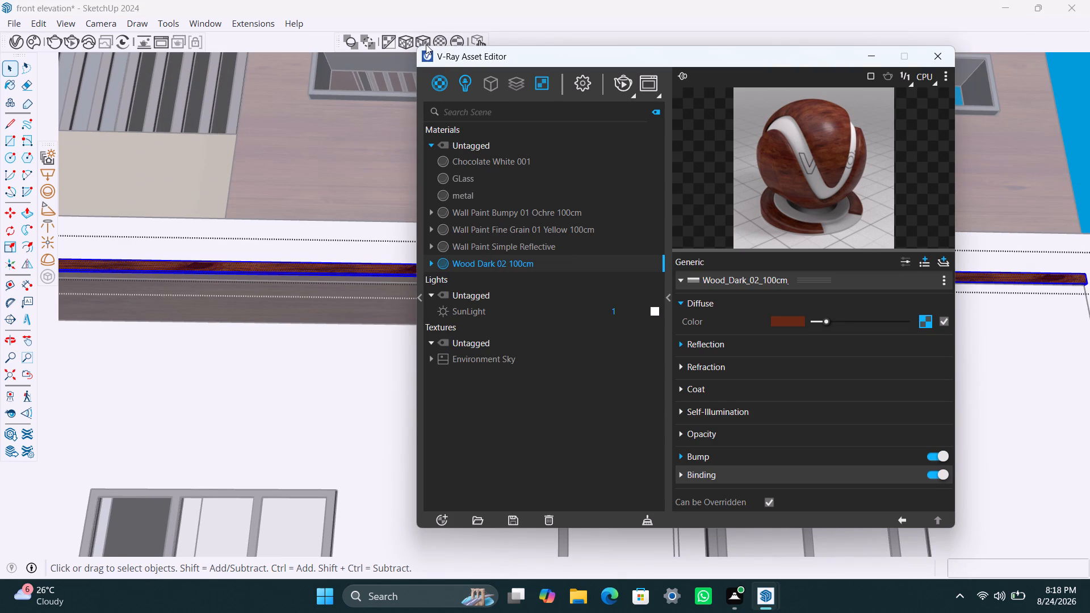
pyautogui.click(425, 43)
pyautogui.scroll(-20, 331, 276)
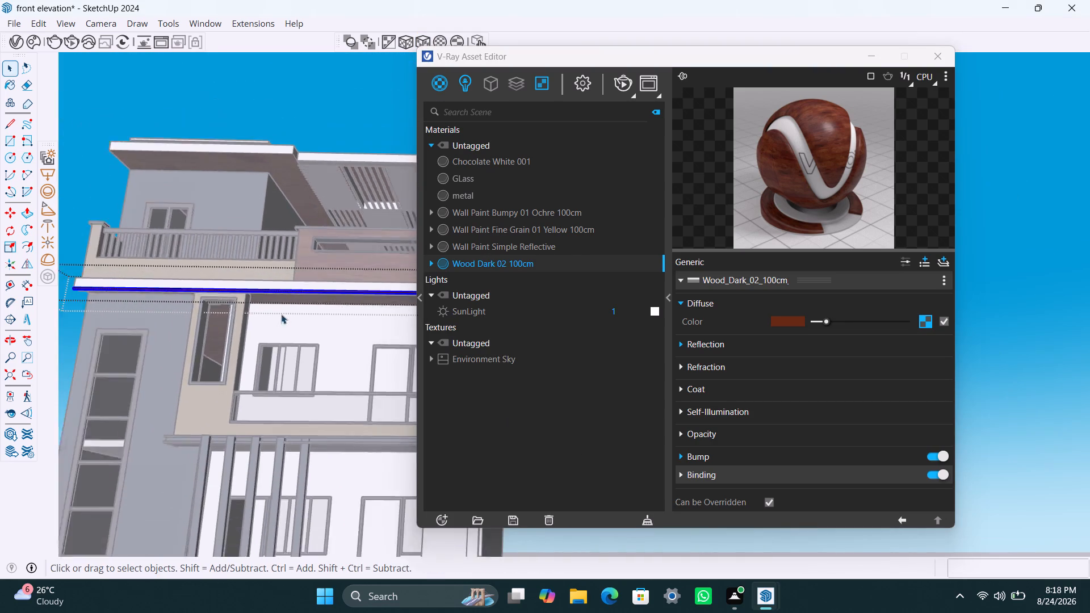
pyautogui.click(265, 99)
# Apply Wood Dark 02 100cm with the fitted cubic projection to the ceiling above the lower balcony, behind the vertical fins.
pyautogui.scroll(-4, 280, 312)
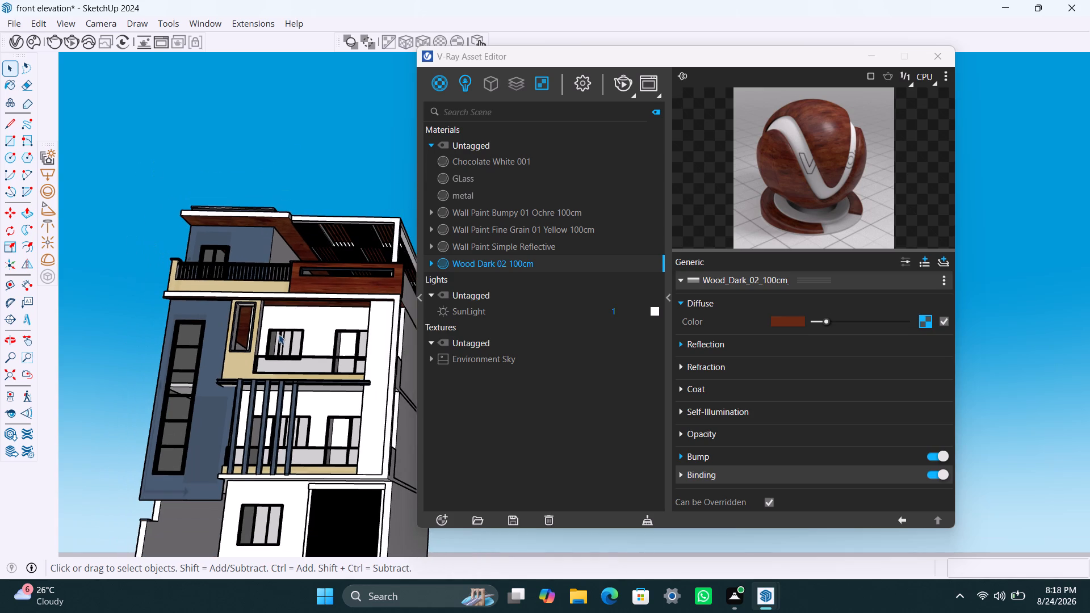
pyautogui.keyDown('shift'); pyautogui.moveTo(302, 336); pyautogui.dragTo(250, 308, button='middle'); pyautogui.keyUp('shift')
pyautogui.moveTo(302, 359); pyautogui.dragTo(319, 383, button='middle')
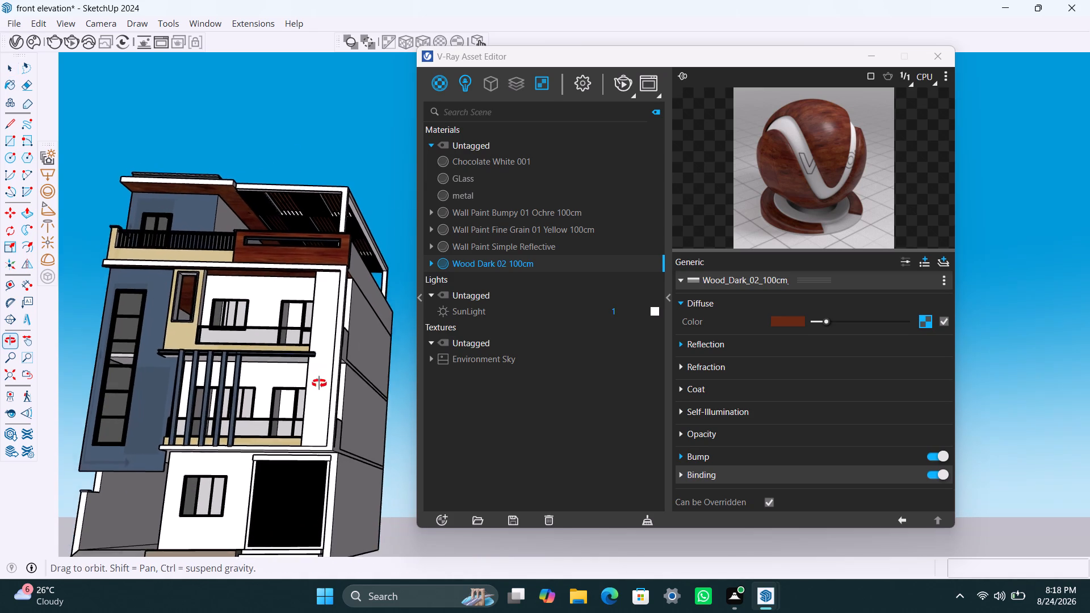
pyautogui.moveTo(319, 383); pyautogui.dragTo(327, 403, button='middle')
pyautogui.moveTo(218, 382); pyautogui.dragTo(219, 339, button='middle')
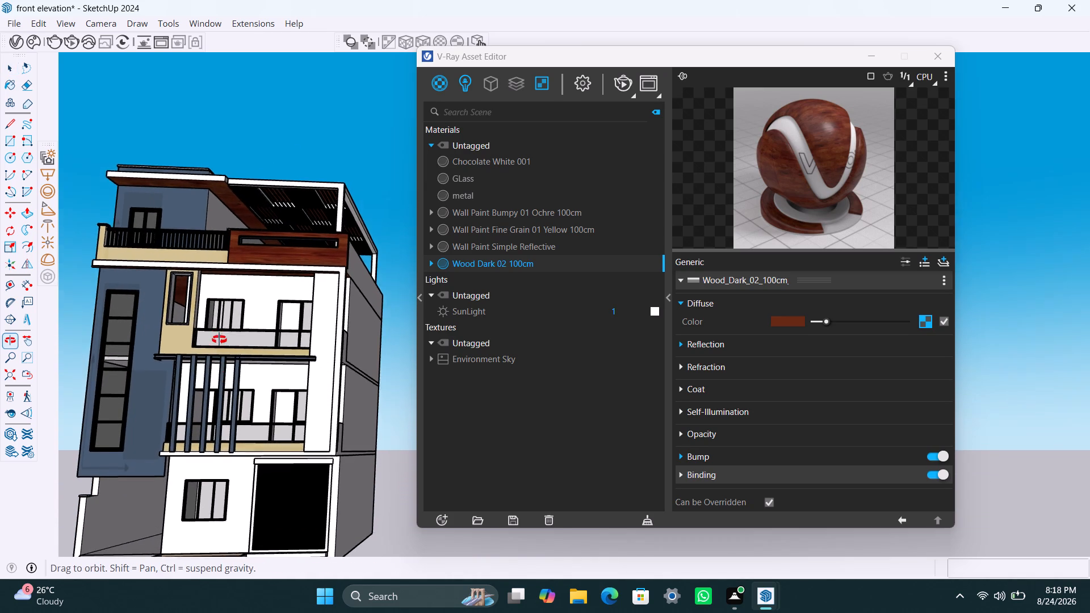
pyautogui.moveTo(219, 339); pyautogui.dragTo(261, 206, button='middle')
pyautogui.scroll(3, 261, 292)
pyautogui.click(266, 304)
pyautogui.tripleClick(269, 309)
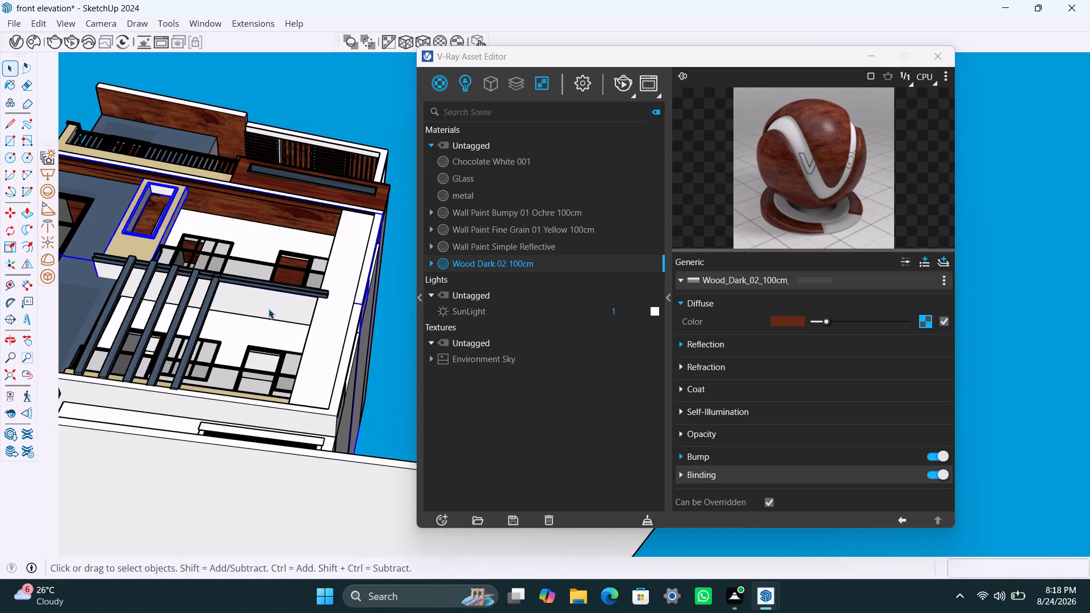
pyautogui.click(269, 309)
pyautogui.click(271, 309)
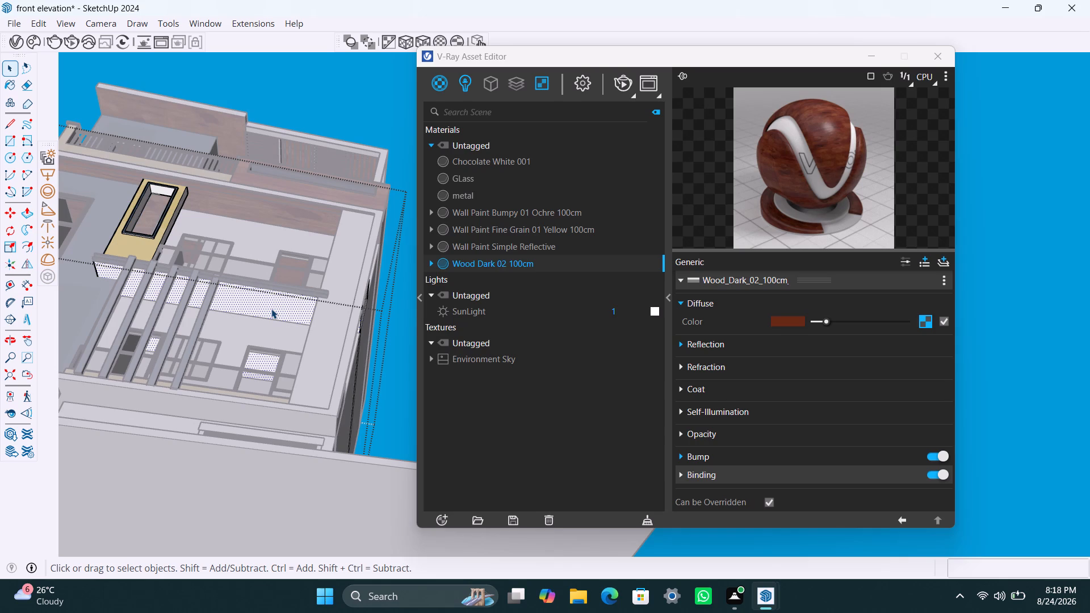
pyautogui.rightClick(505, 264)
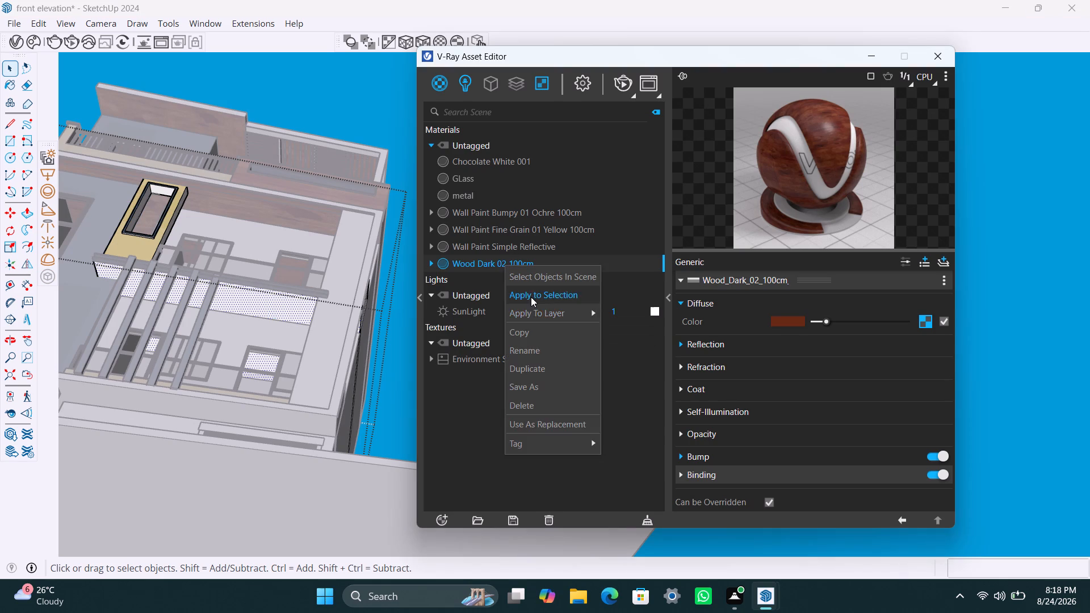
pyautogui.click(531, 297)
pyautogui.click(424, 40)
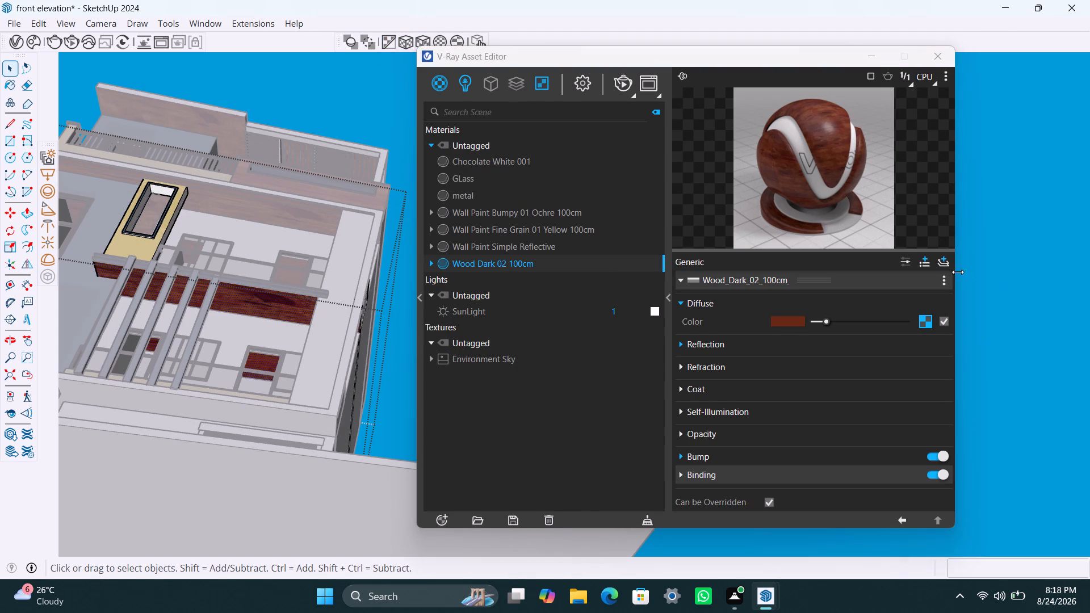
# Apply Wood Dark 02 100cm with the fitted cubic projection to the tall white vertical strip at the outer edge of both balconies.
pyautogui.click(1005, 281)
pyautogui.scroll(-5, 581, 381)
pyautogui.scroll(-4, 313, 388)
pyautogui.moveTo(299, 386); pyautogui.dragTo(301, 461, button='middle')
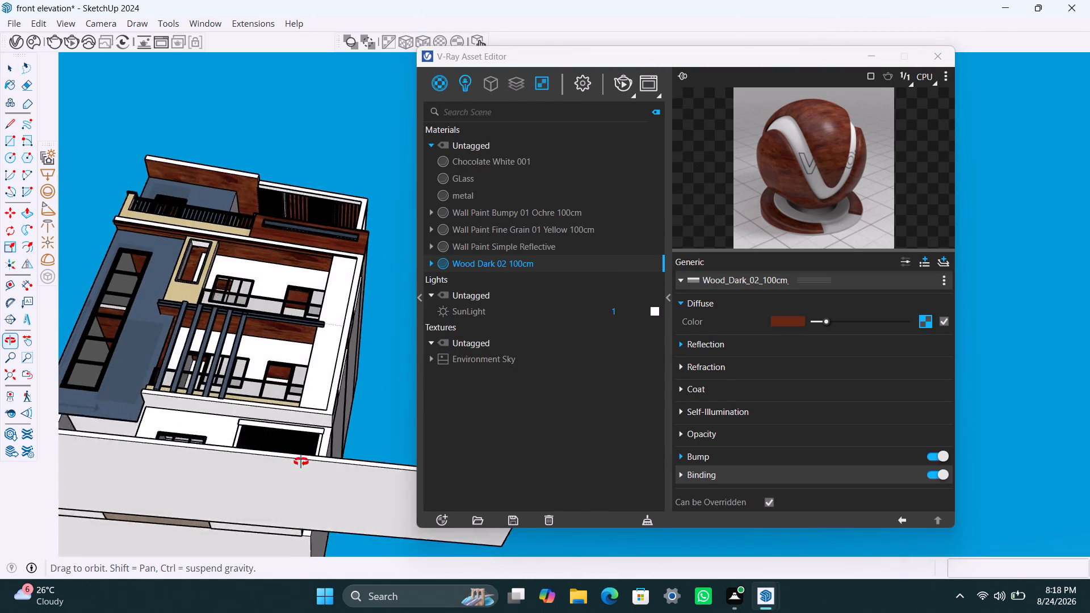
pyautogui.moveTo(301, 461); pyautogui.dragTo(290, 586, button='middle')
pyautogui.scroll(2, 320, 403)
pyautogui.moveTo(321, 419); pyautogui.dragTo(317, 451, button='middle')
pyautogui.scroll(2, 343, 311)
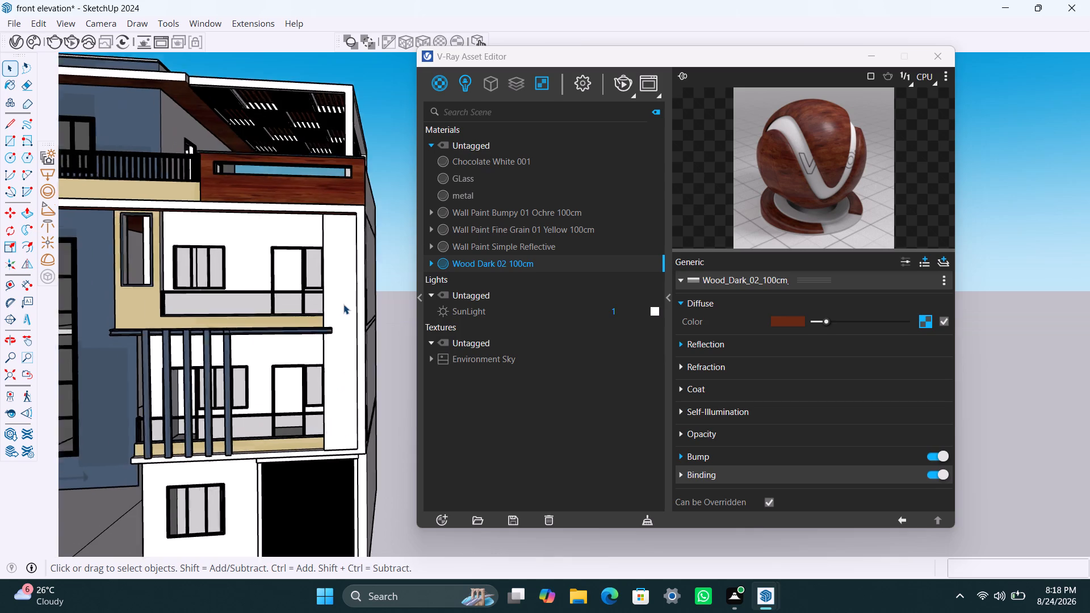
pyautogui.scroll(2, 343, 304)
pyautogui.click(343, 300)
pyautogui.rightClick(492, 262)
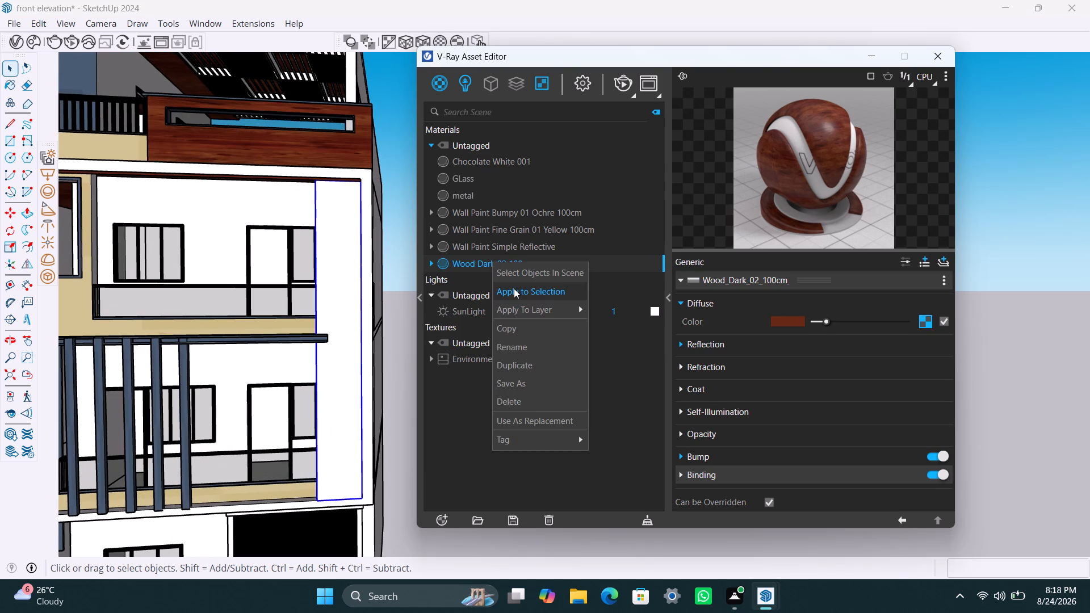
pyautogui.click(514, 288)
pyautogui.click(429, 39)
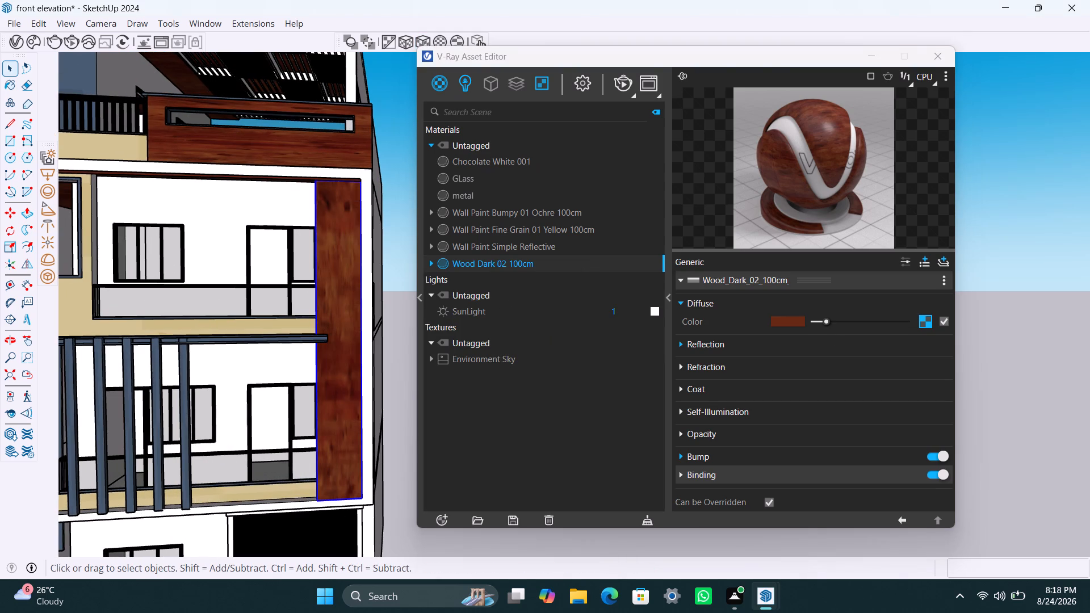
pyautogui.click(1004, 303)
# Open the roof terrace wall group for editing and select the cream parapet face around the railing's end post.
pyautogui.scroll(-13, 291, 387)
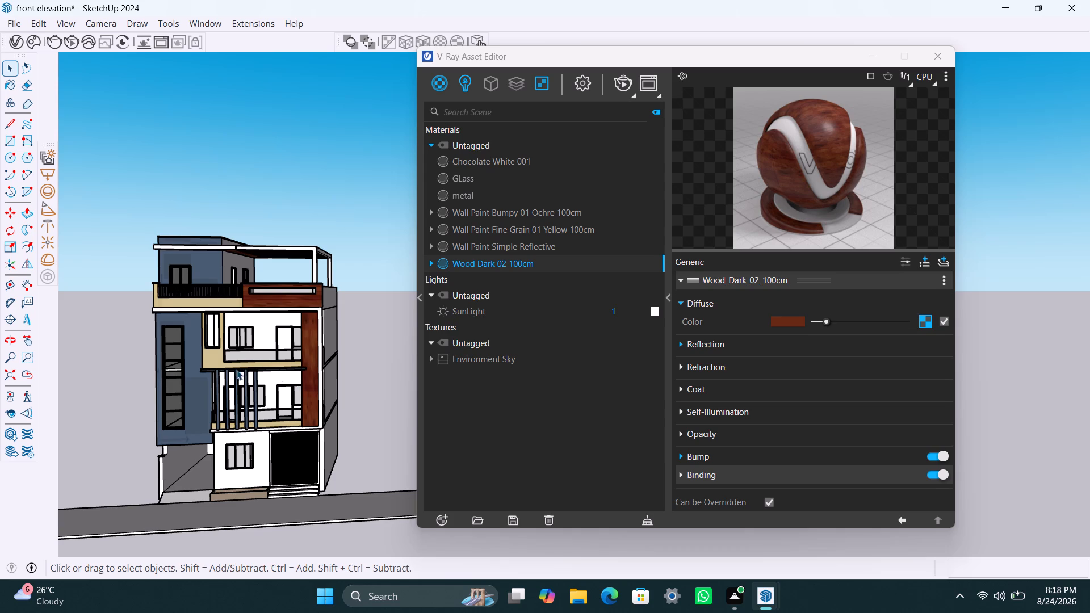
pyautogui.moveTo(172, 294); pyautogui.dragTo(205, 357, button='middle')
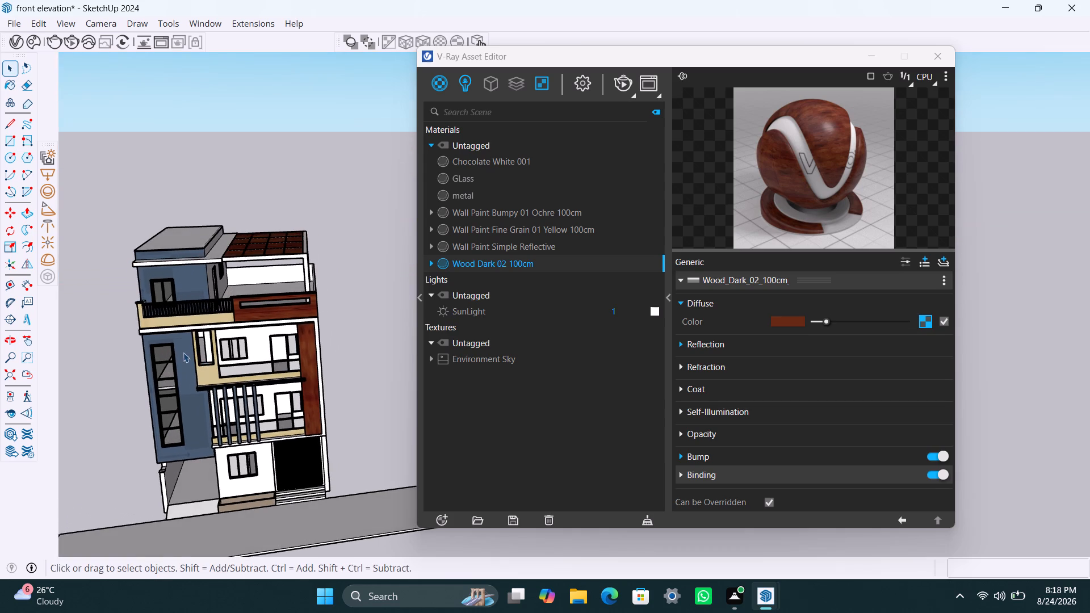
pyautogui.scroll(8, 163, 335)
pyautogui.moveTo(135, 316); pyautogui.dragTo(153, 308, button='middle')
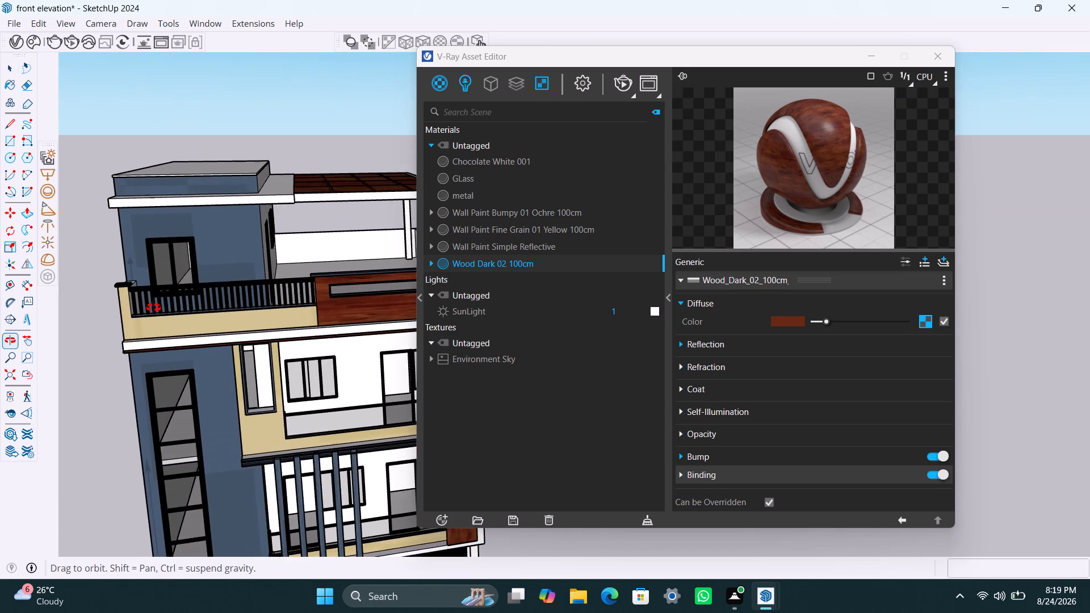
pyautogui.moveTo(153, 308); pyautogui.dragTo(299, 303, button='middle')
pyautogui.moveTo(213, 330); pyautogui.dragTo(209, 331, button='middle')
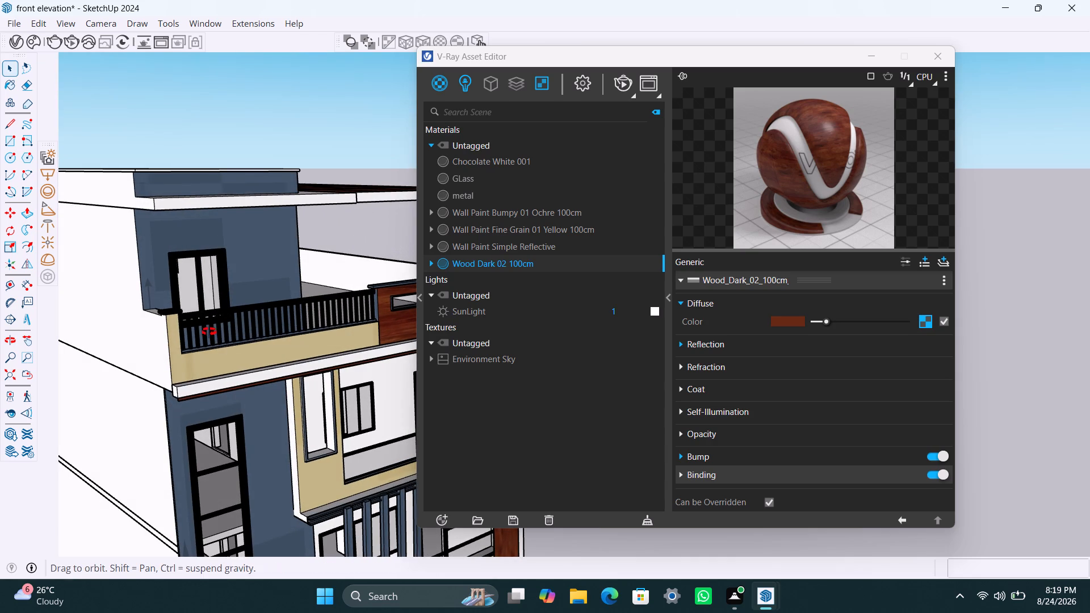
pyautogui.moveTo(209, 331); pyautogui.dragTo(0, 375, button='middle')
pyautogui.scroll(4, 269, 276)
pyautogui.moveTo(253, 270); pyautogui.dragTo(175, 272, button='middle')
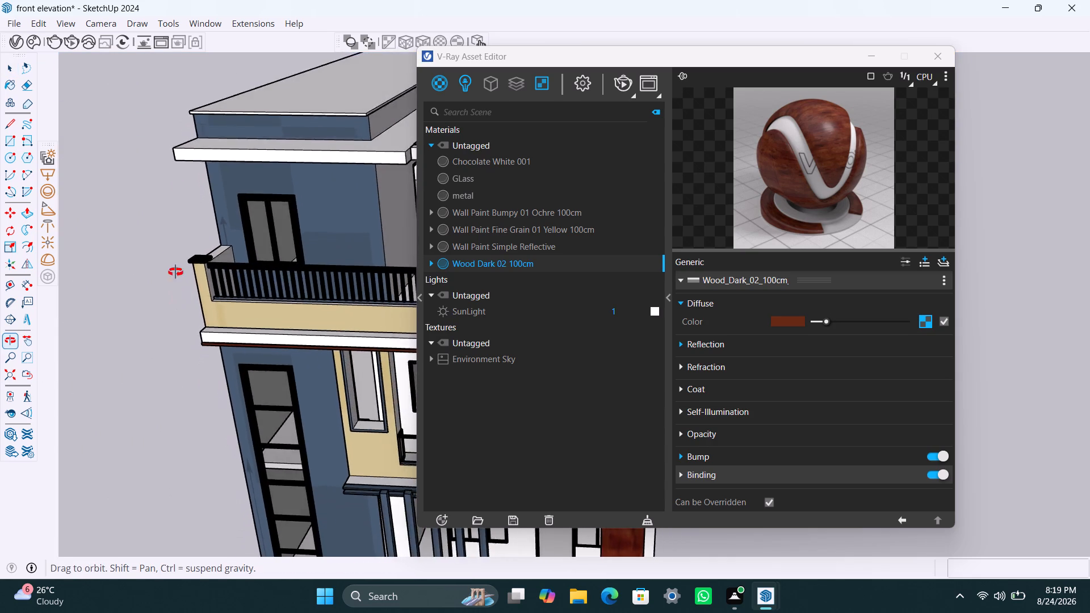
pyautogui.moveTo(175, 272); pyautogui.dragTo(172, 242, button='middle')
pyautogui.scroll(5, 225, 280)
pyautogui.tripleClick(216, 295)
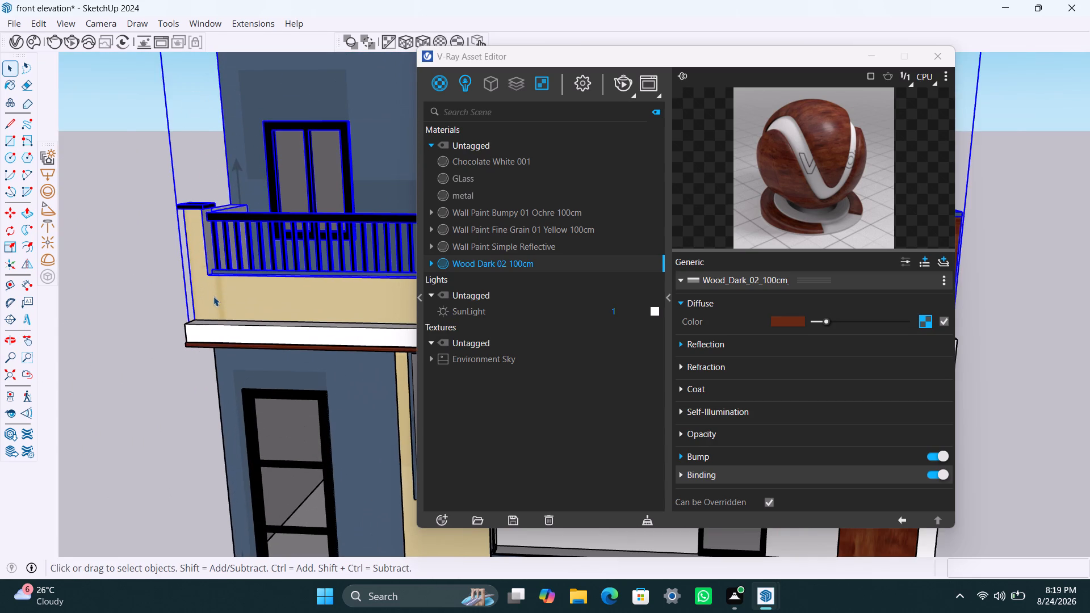
pyautogui.click(211, 297)
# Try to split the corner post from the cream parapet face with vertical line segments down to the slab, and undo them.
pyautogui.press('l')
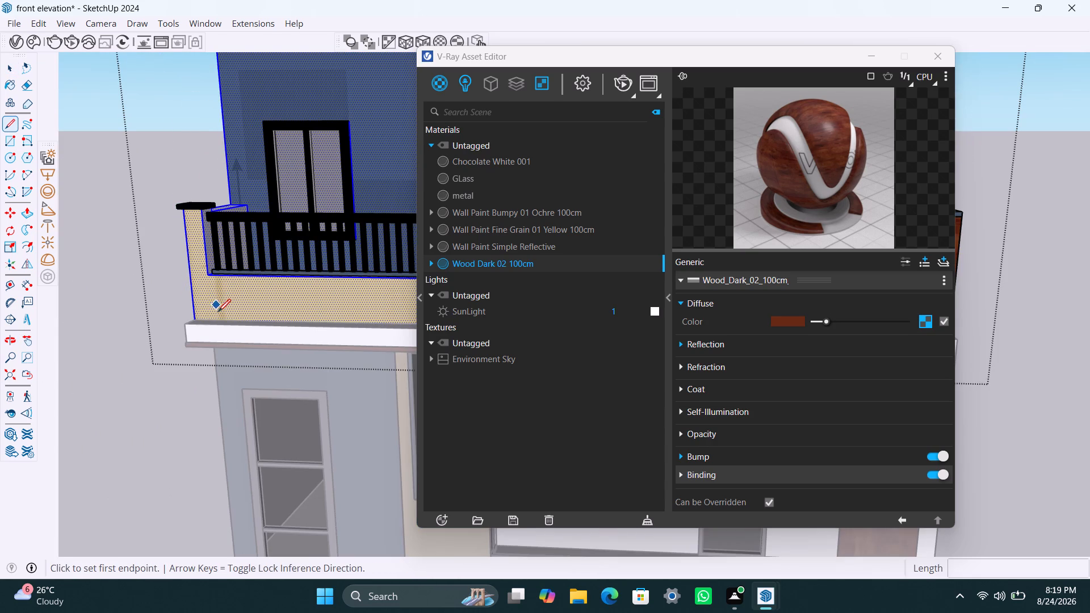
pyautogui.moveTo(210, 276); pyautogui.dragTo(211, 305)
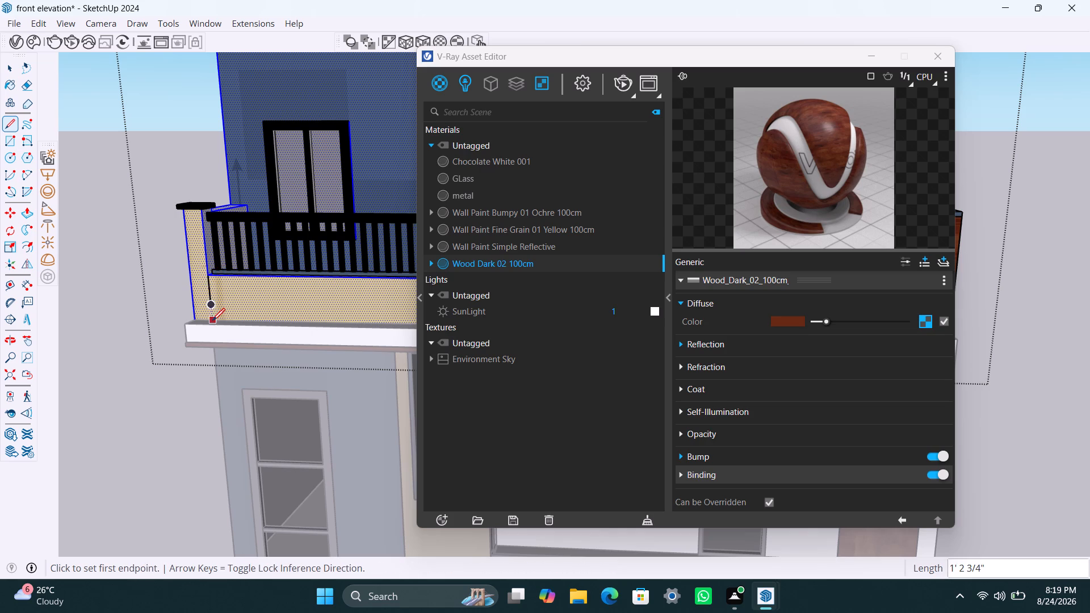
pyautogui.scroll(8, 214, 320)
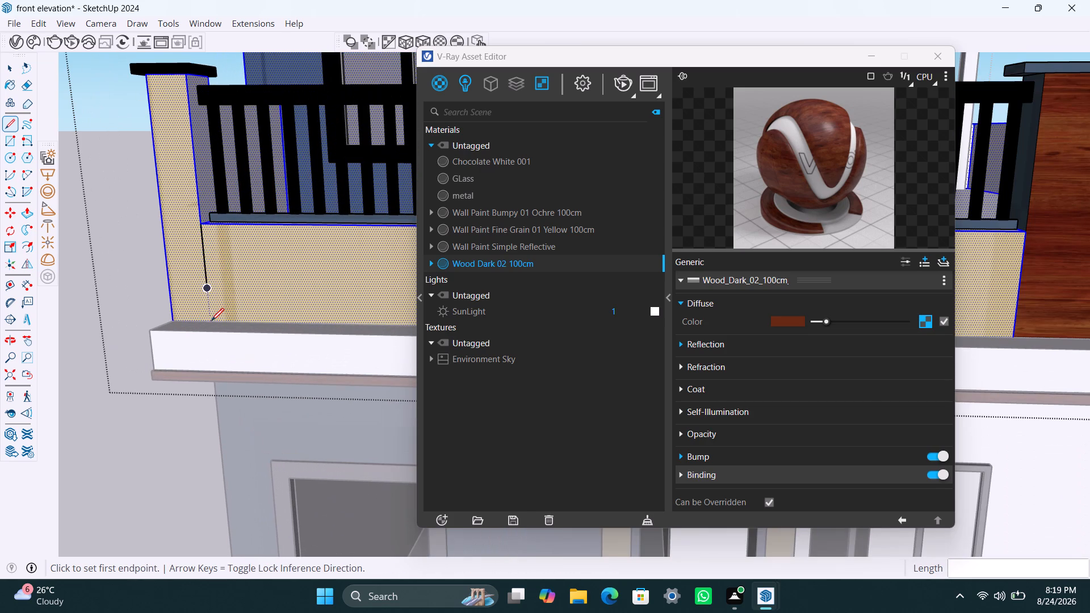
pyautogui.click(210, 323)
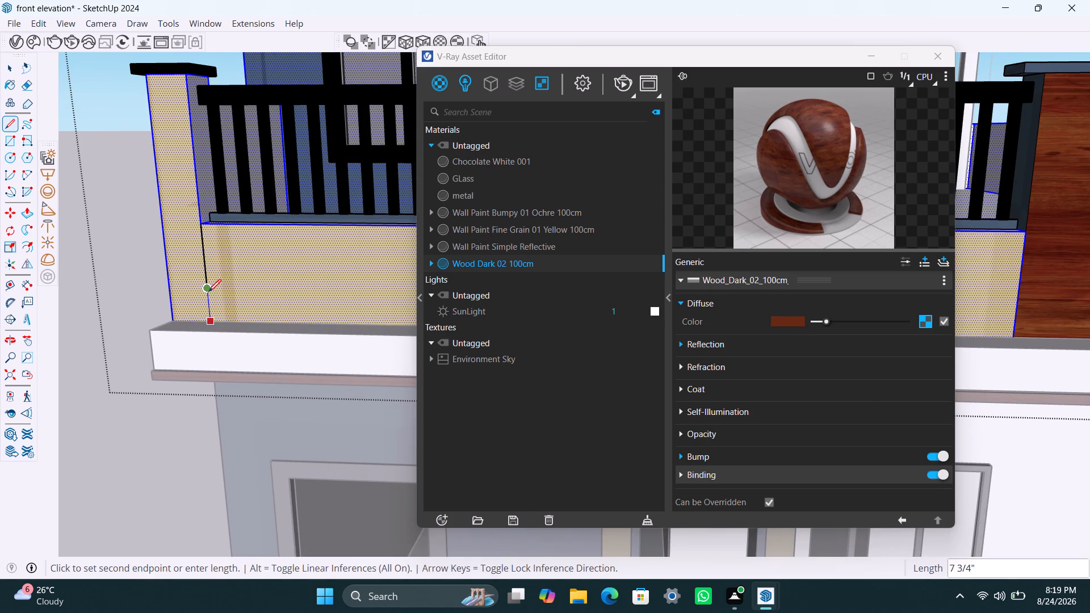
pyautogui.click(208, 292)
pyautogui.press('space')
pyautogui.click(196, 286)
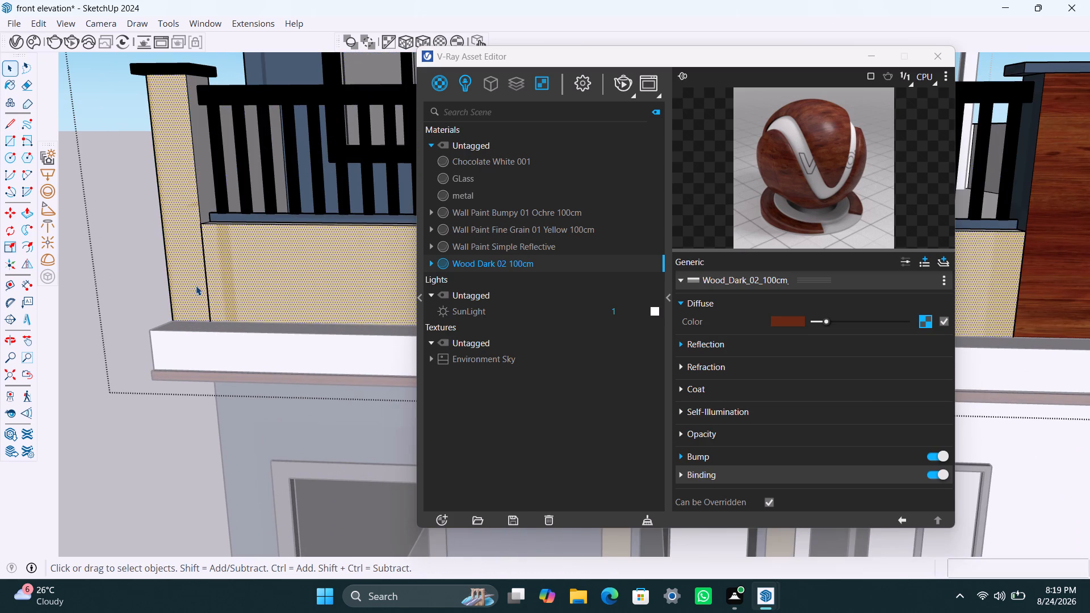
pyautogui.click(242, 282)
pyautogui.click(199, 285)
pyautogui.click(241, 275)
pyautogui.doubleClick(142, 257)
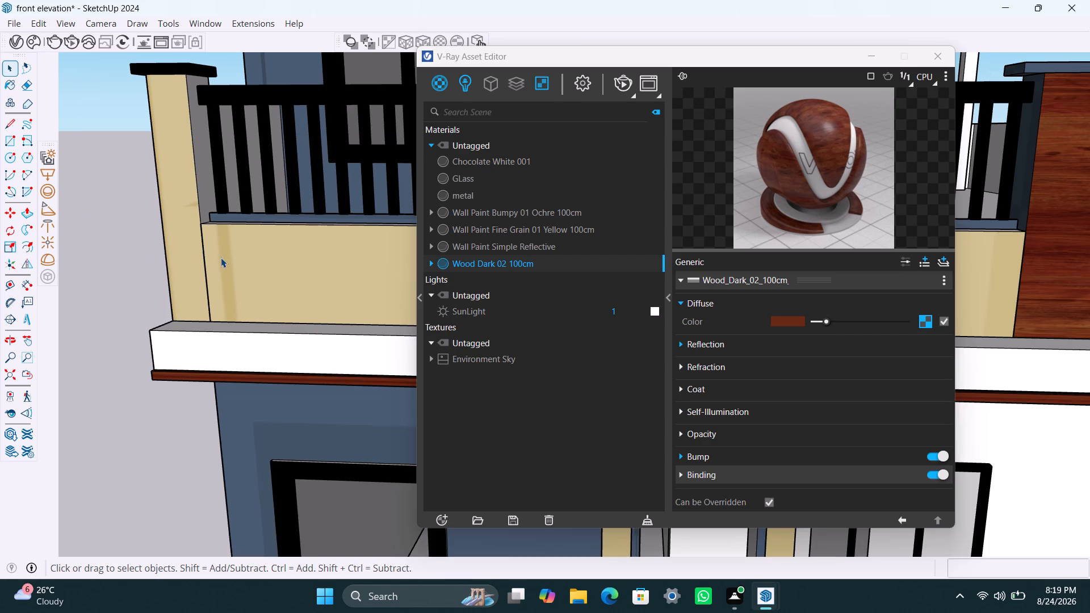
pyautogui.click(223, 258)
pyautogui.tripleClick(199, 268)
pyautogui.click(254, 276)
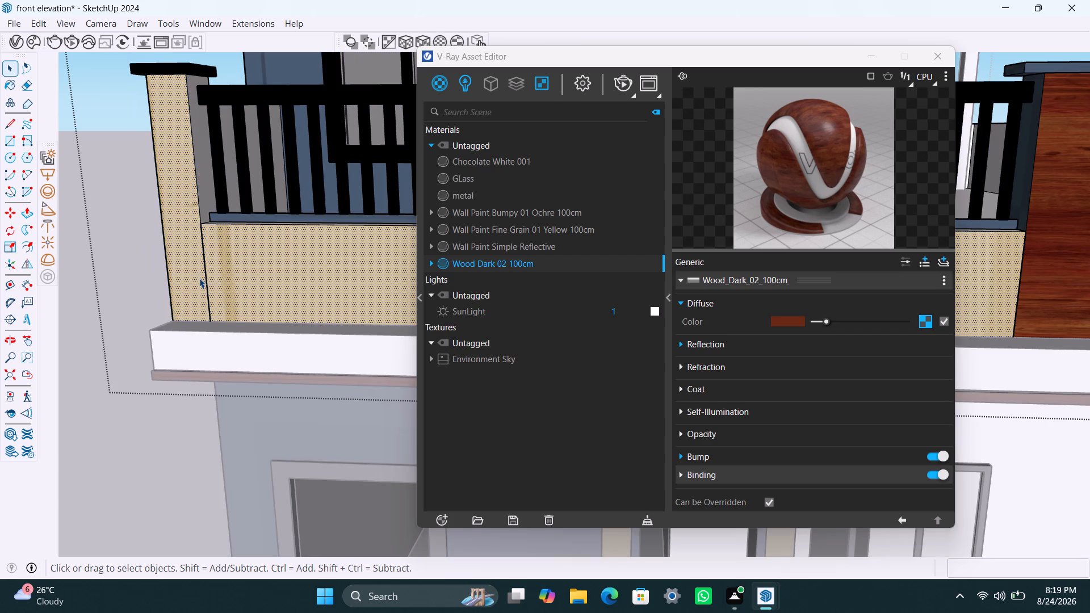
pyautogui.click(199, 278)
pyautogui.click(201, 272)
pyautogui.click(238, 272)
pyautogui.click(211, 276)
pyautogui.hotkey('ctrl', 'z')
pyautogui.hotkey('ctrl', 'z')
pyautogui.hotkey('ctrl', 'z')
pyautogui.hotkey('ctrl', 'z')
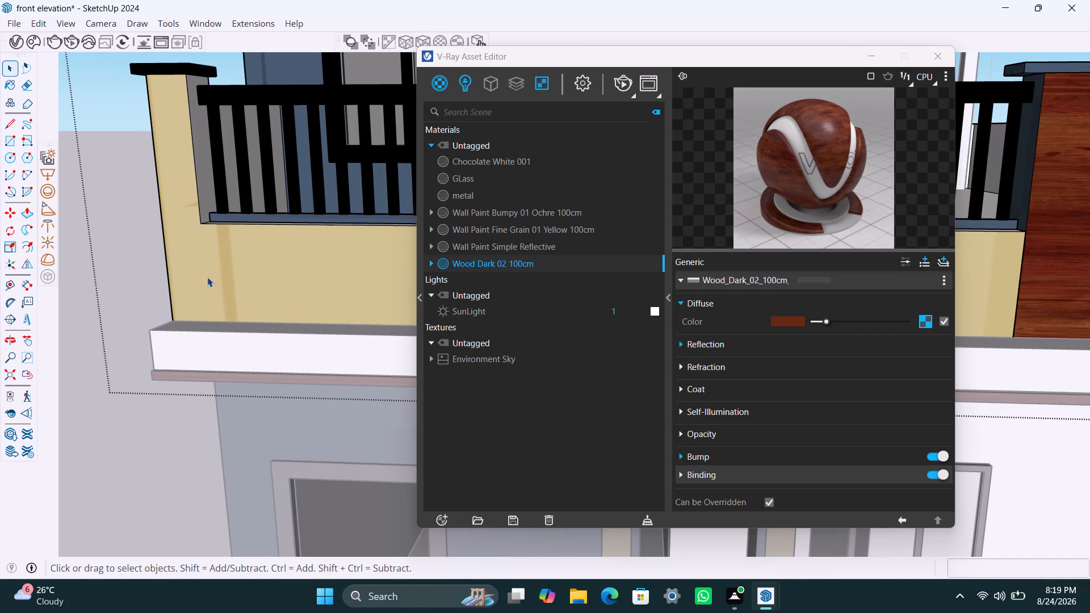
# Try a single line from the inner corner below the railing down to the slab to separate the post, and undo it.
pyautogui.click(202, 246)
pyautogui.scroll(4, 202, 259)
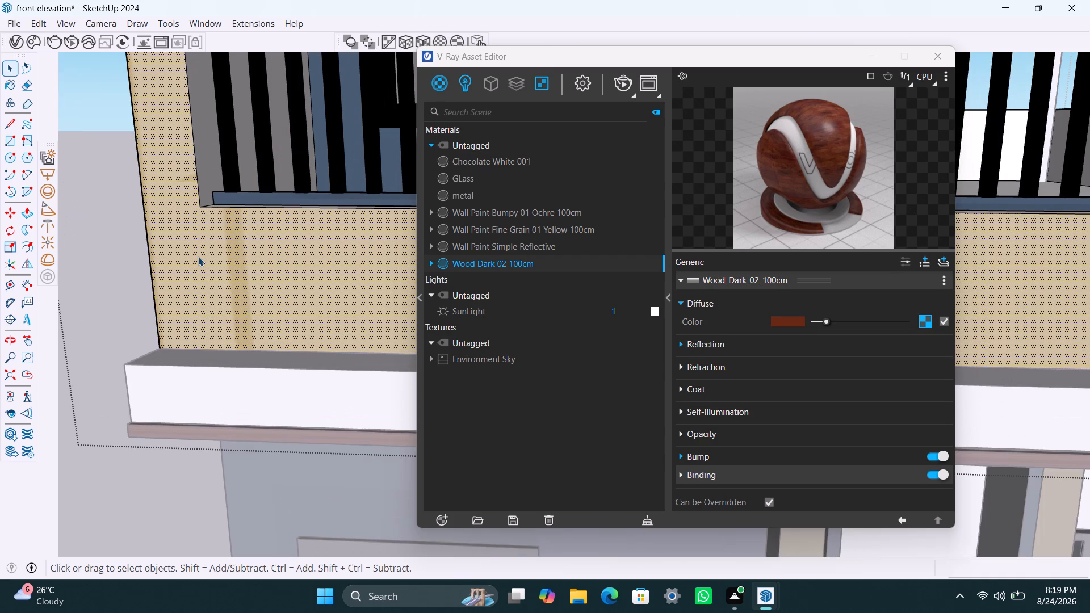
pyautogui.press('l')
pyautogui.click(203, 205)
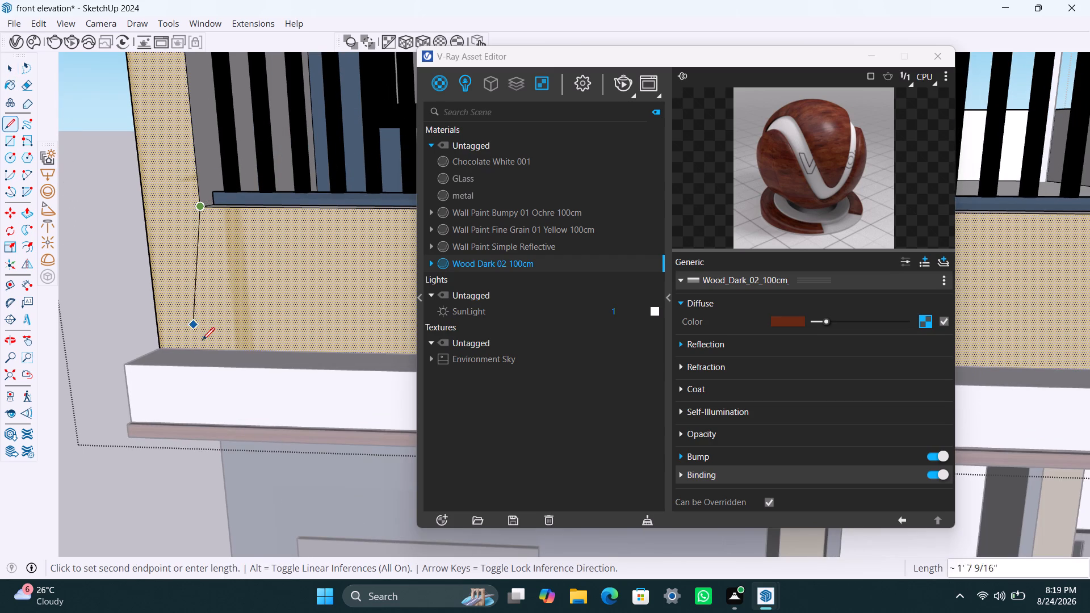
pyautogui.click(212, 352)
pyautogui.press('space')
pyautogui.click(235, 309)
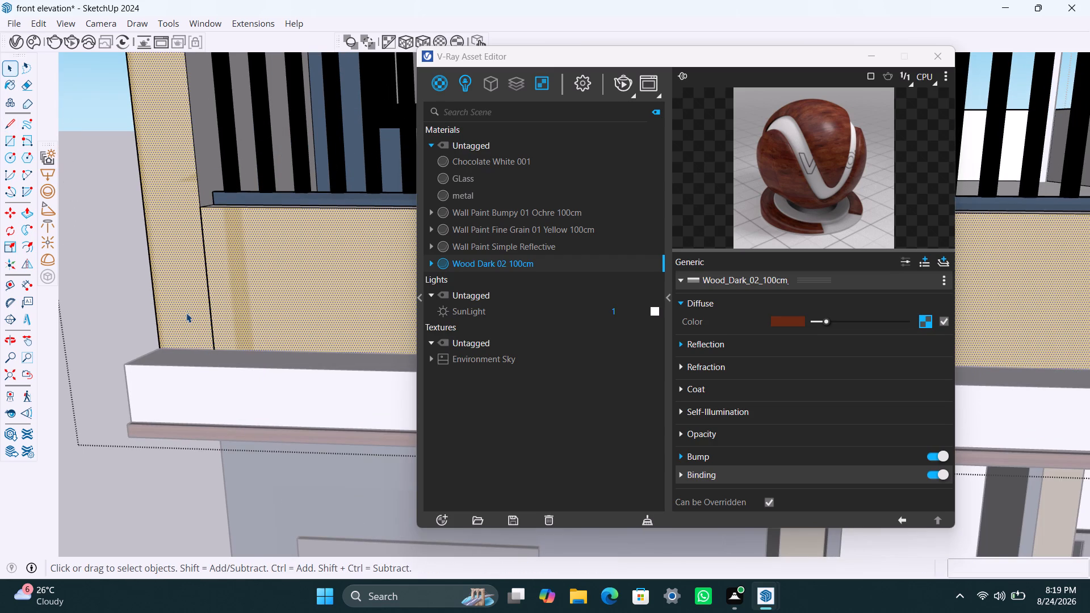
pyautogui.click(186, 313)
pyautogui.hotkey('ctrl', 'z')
# Draw a 9" horizontal line across the corner post, level with the top of the cream parapet.
pyautogui.press('l')
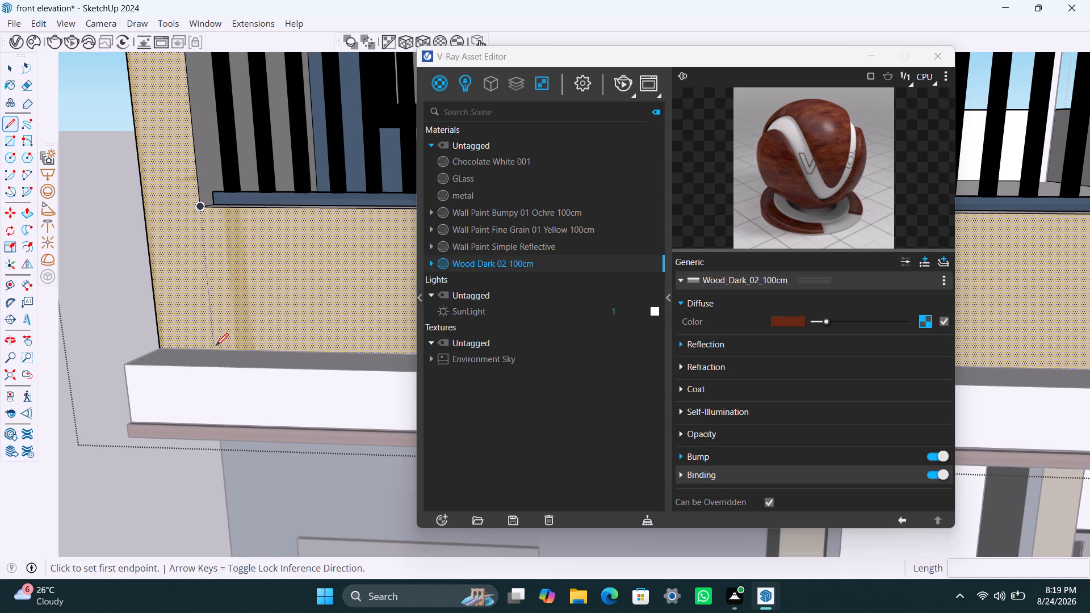
pyautogui.click(145, 210)
pyautogui.click(198, 205)
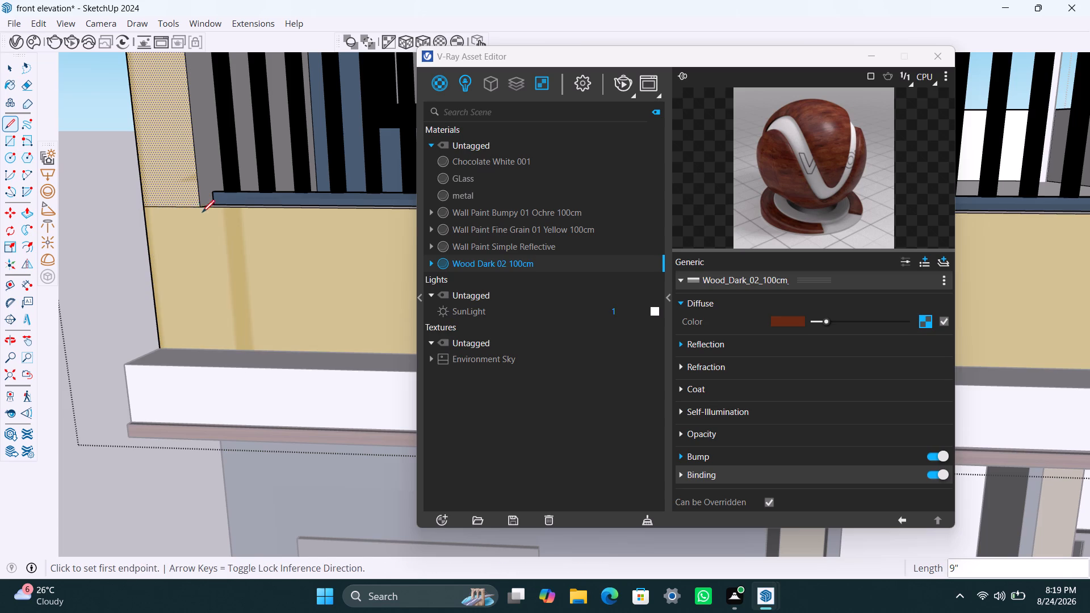
pyautogui.press('space')
# Copy the post's lower outer vertical edge 9" inward to the corner below the railing, dividing the post from the parapet face.
pyautogui.click(149, 255)
pyautogui.press('m')
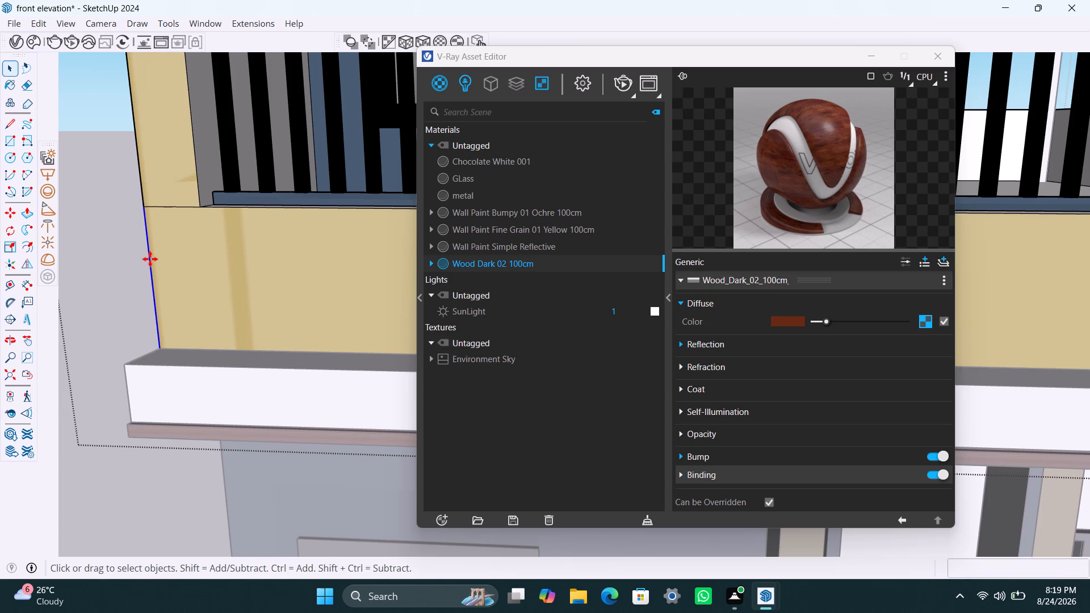
pyautogui.click(149, 206)
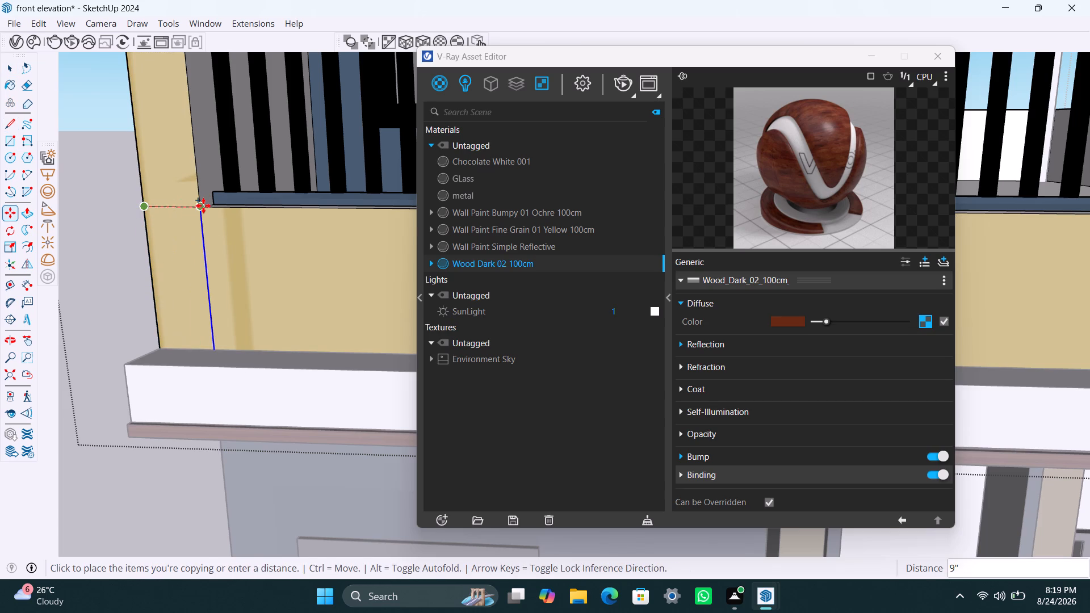
pyautogui.click(203, 205)
pyautogui.press('space')
# Delete the horizontal helper line across the corner post so its front becomes one face.
pyautogui.click(185, 241)
pyautogui.click(174, 192)
pyautogui.click(182, 206)
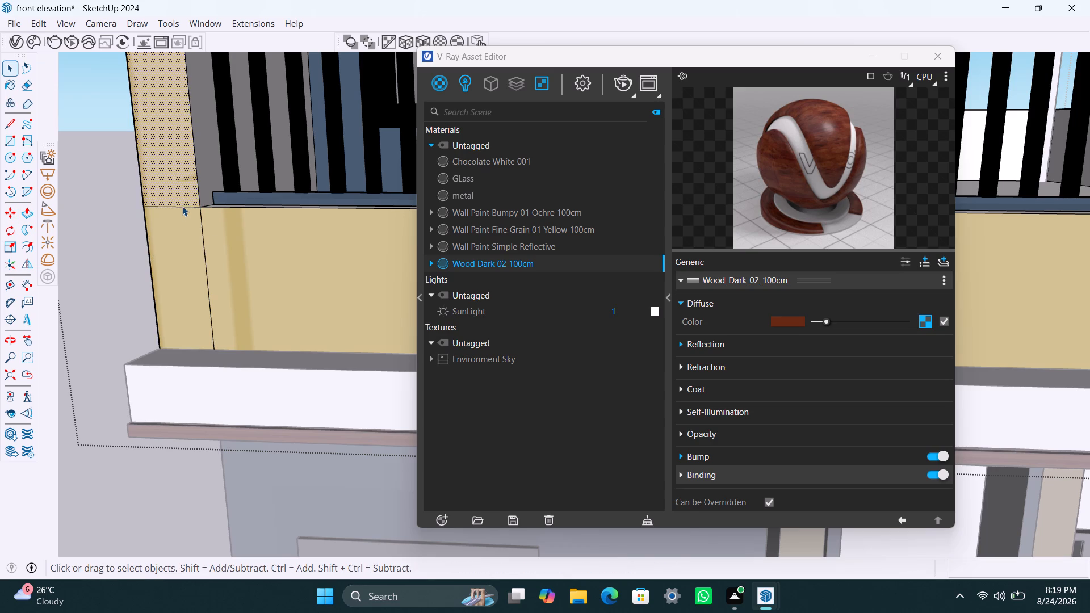
pyautogui.press('Delete')
# Apply Wood Dark 02 100cm with the fitted cubic projection to the front face of the roof terrace's corner post.
pyautogui.click(180, 226)
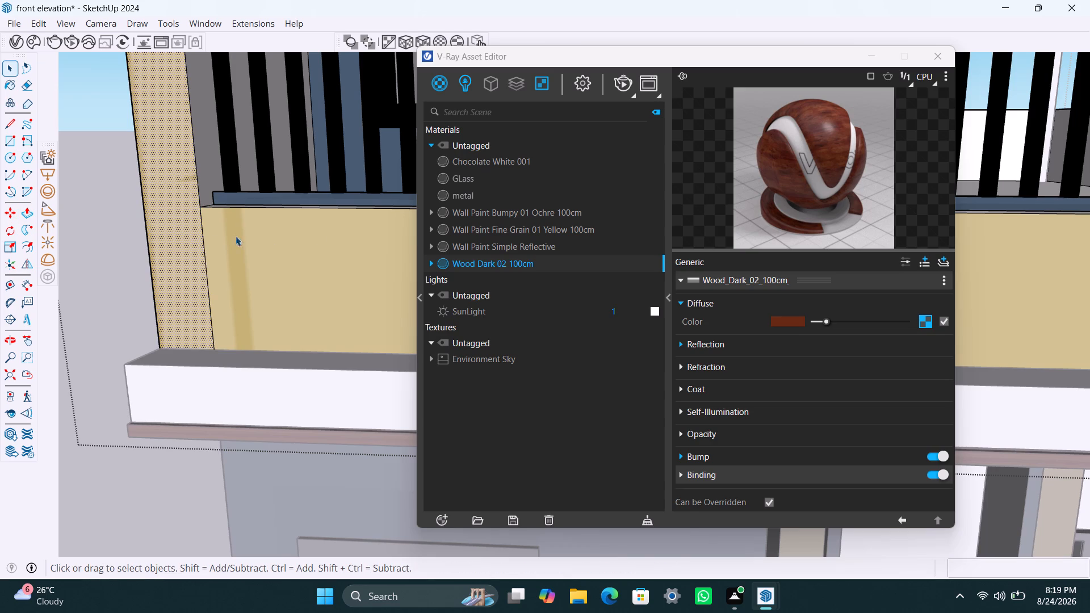
pyautogui.rightClick(487, 262)
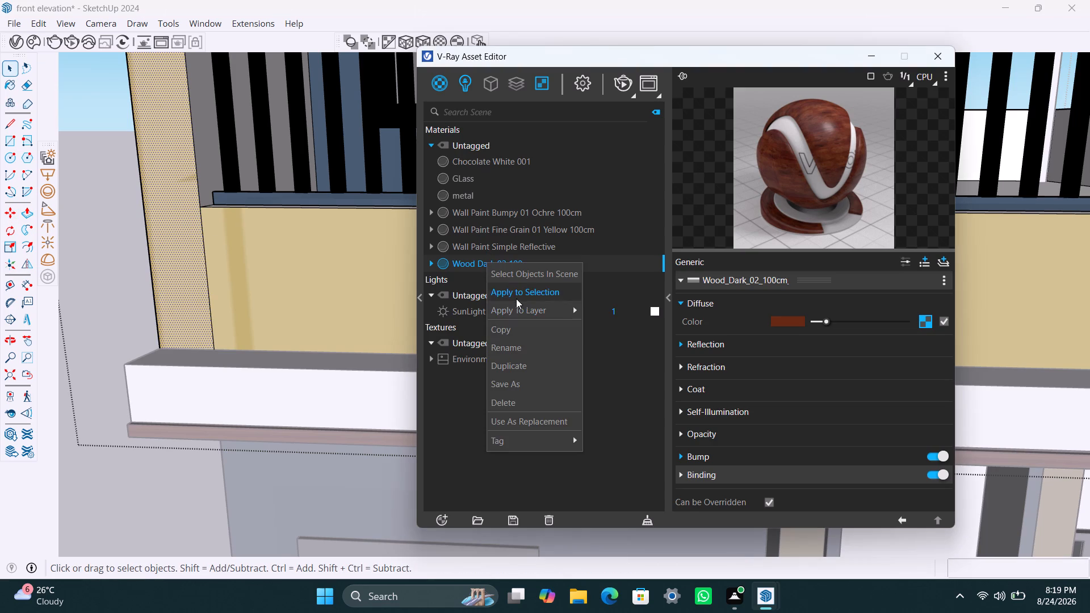
pyautogui.click(517, 297)
pyautogui.click(423, 43)
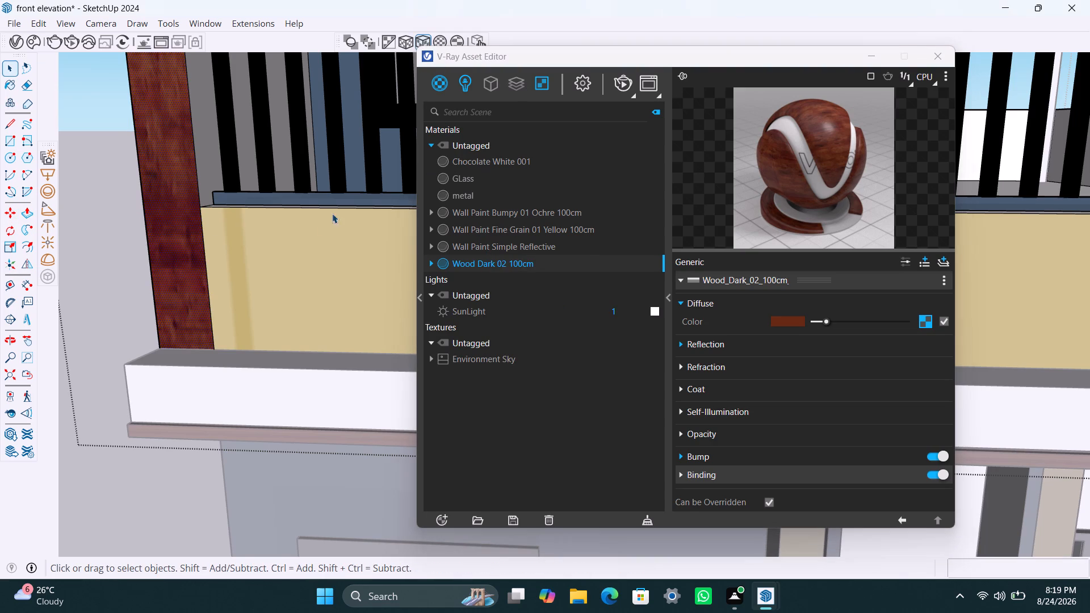
# Apply Wood Dark 02 100cm with the fitted cubic projection to the inner face of the roof terrace's side parapet, behind the corner post.
pyautogui.scroll(-12, 311, 239)
pyautogui.moveTo(276, 180); pyautogui.dragTo(222, 283, button='middle')
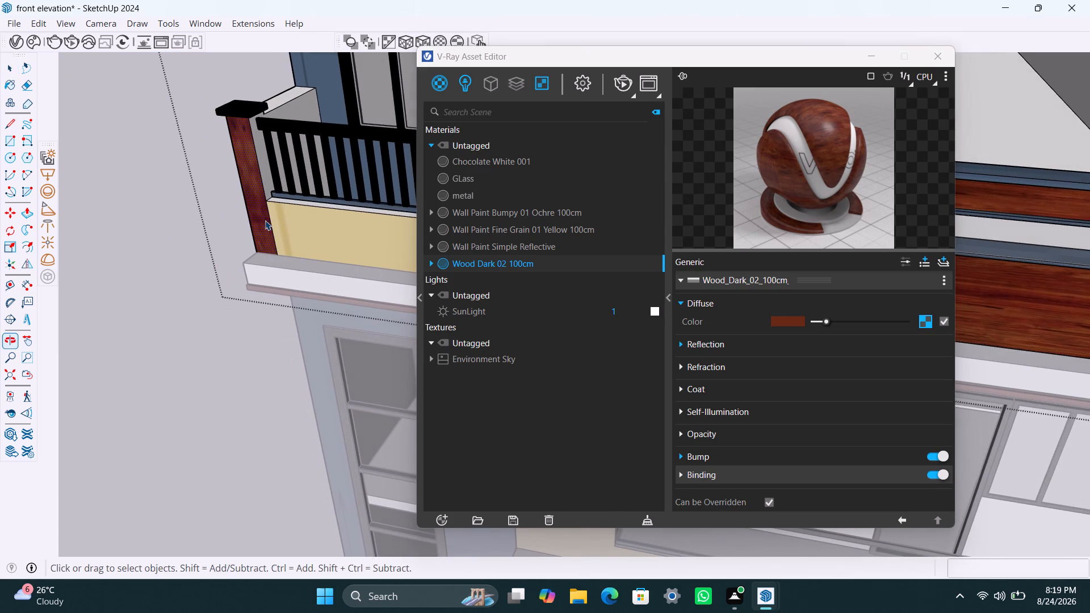
pyautogui.moveTo(287, 166); pyautogui.dragTo(243, 197, button='middle')
pyautogui.click(272, 128)
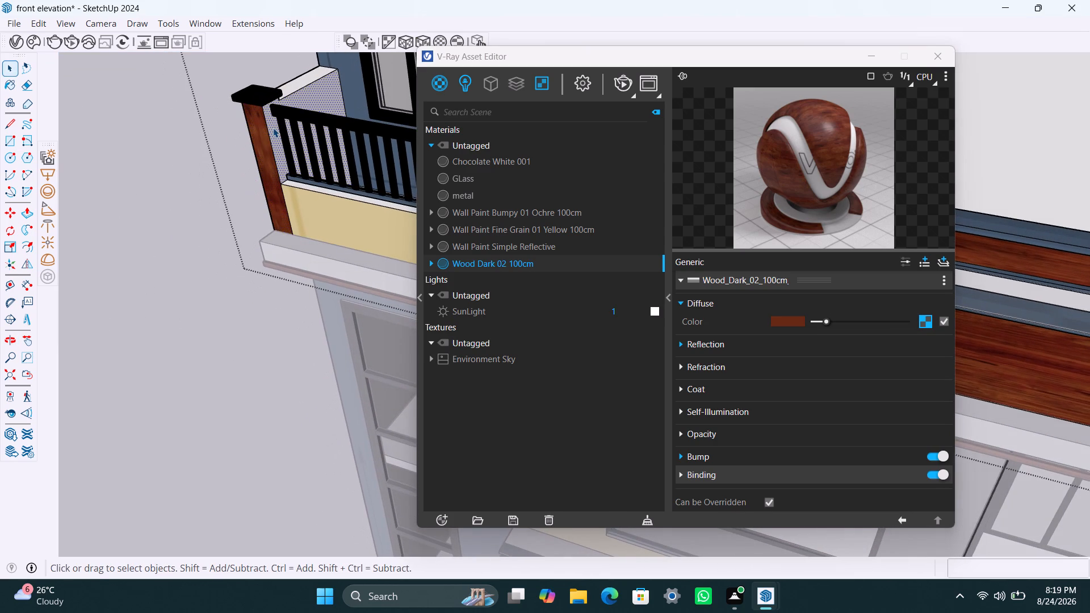
pyautogui.rightClick(481, 263)
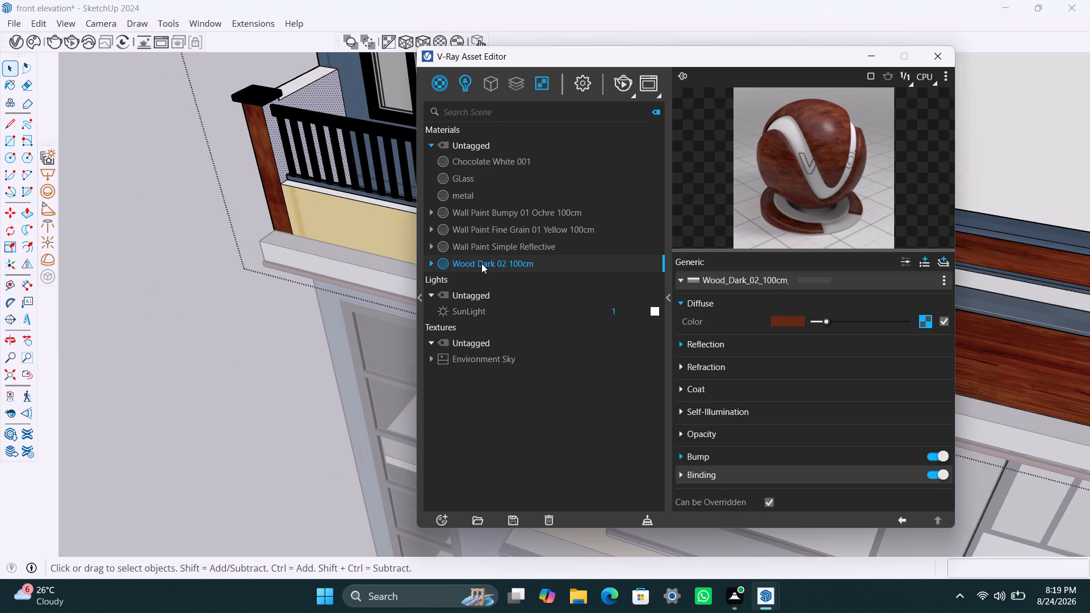
pyautogui.click(505, 296)
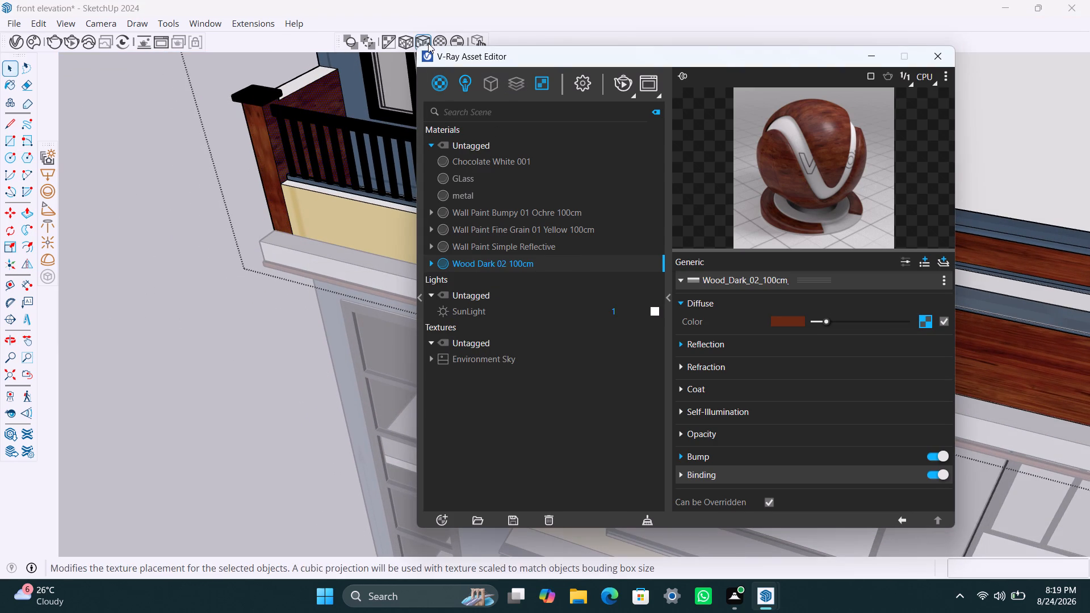
pyautogui.click(428, 43)
pyautogui.click(123, 240)
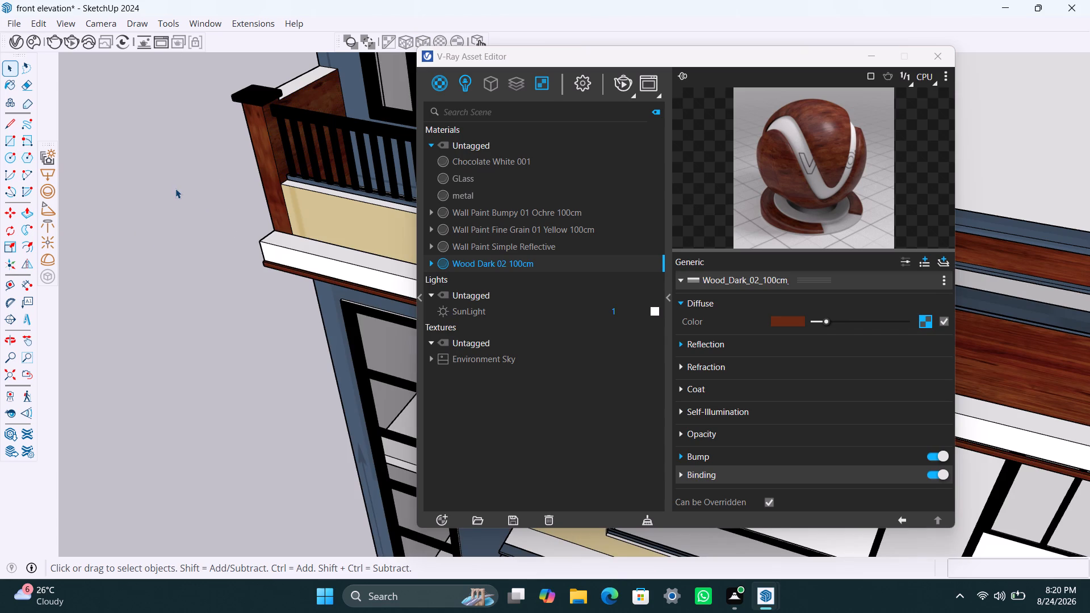
# Apply the metal material to the white top face of the roof terrace's side parapet.
pyautogui.click(298, 78)
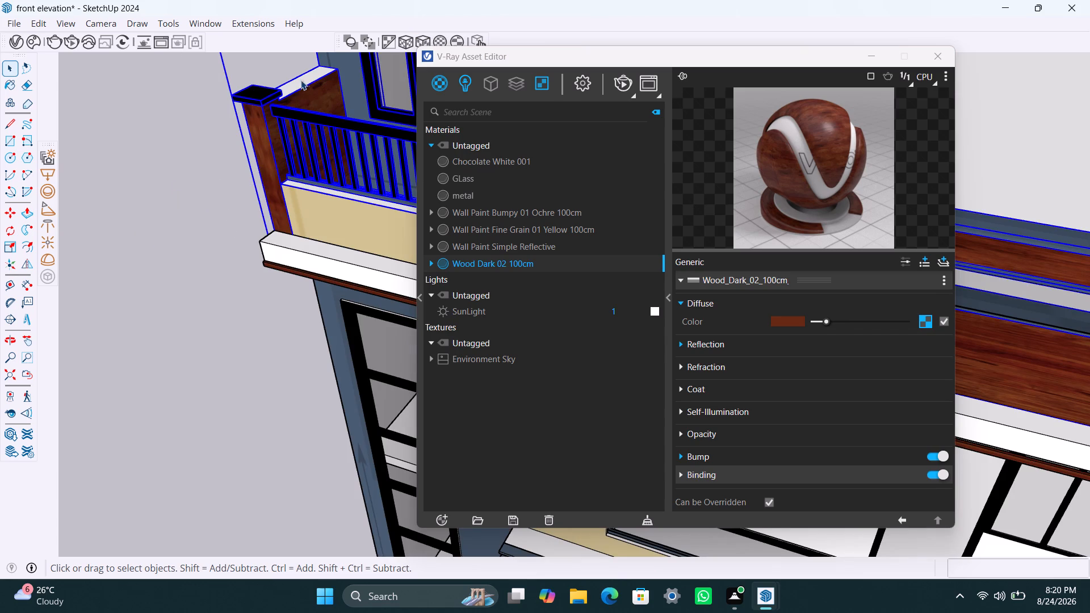
pyautogui.tripleClick(303, 80)
pyautogui.tripleClick(303, 80)
pyautogui.click(304, 80)
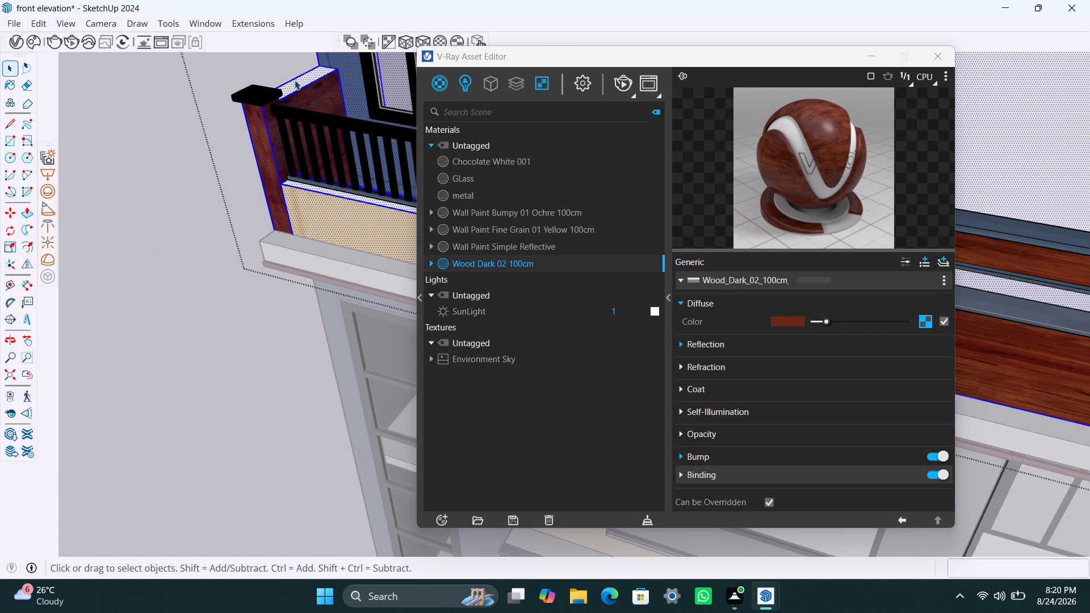
pyautogui.click(292, 80)
pyautogui.click(297, 85)
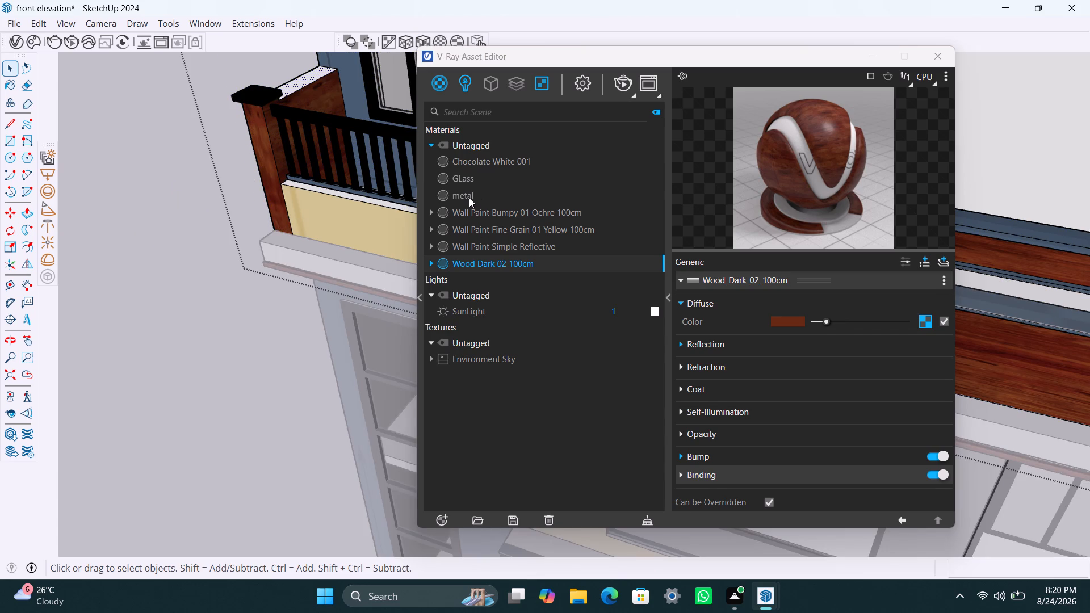
pyautogui.click(467, 195)
pyautogui.rightClick(467, 195)
pyautogui.click(521, 230)
pyautogui.click(204, 178)
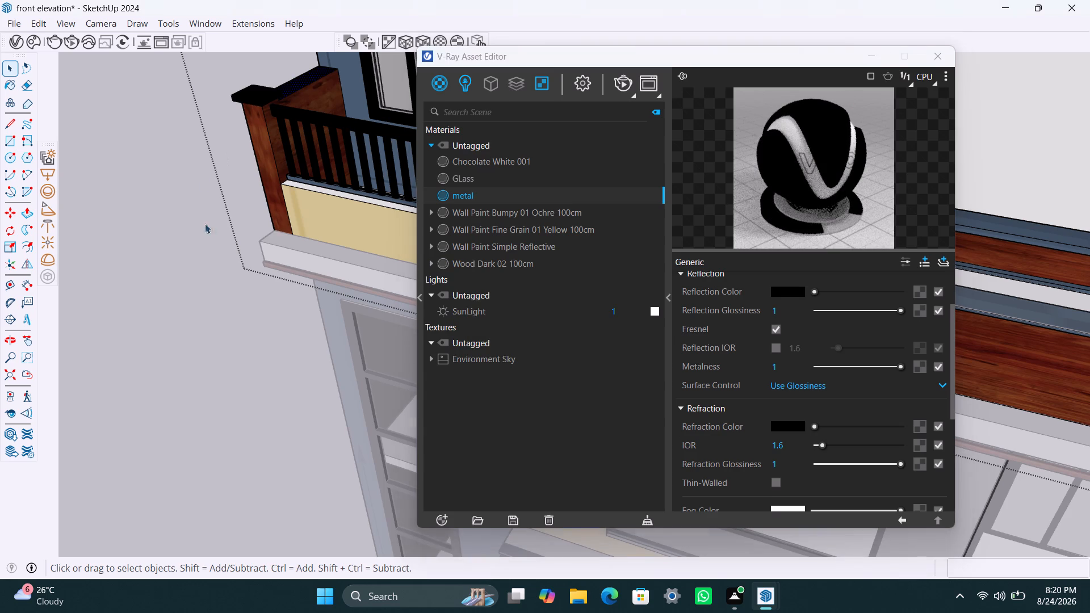
# Examine the whole front facade from several angles to check the materials applied on each floor.
pyautogui.scroll(-5, 206, 258)
pyautogui.moveTo(215, 334); pyautogui.dragTo(466, 116, button='middle')
pyautogui.scroll(-5, 301, 354)
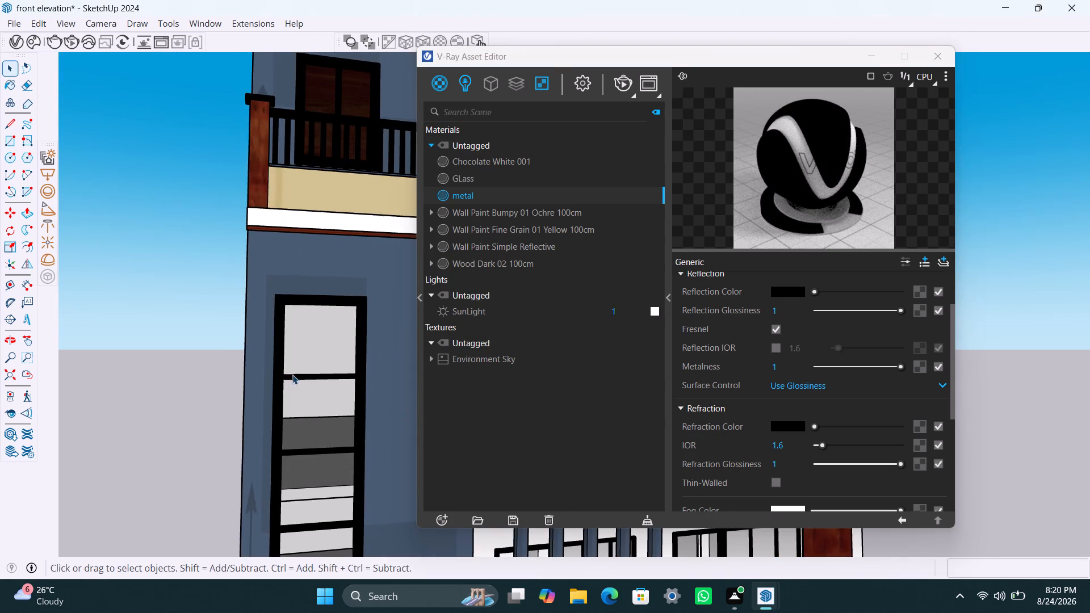
pyautogui.moveTo(279, 385); pyautogui.dragTo(251, 347, button='middle')
pyautogui.scroll(-2, 304, 326)
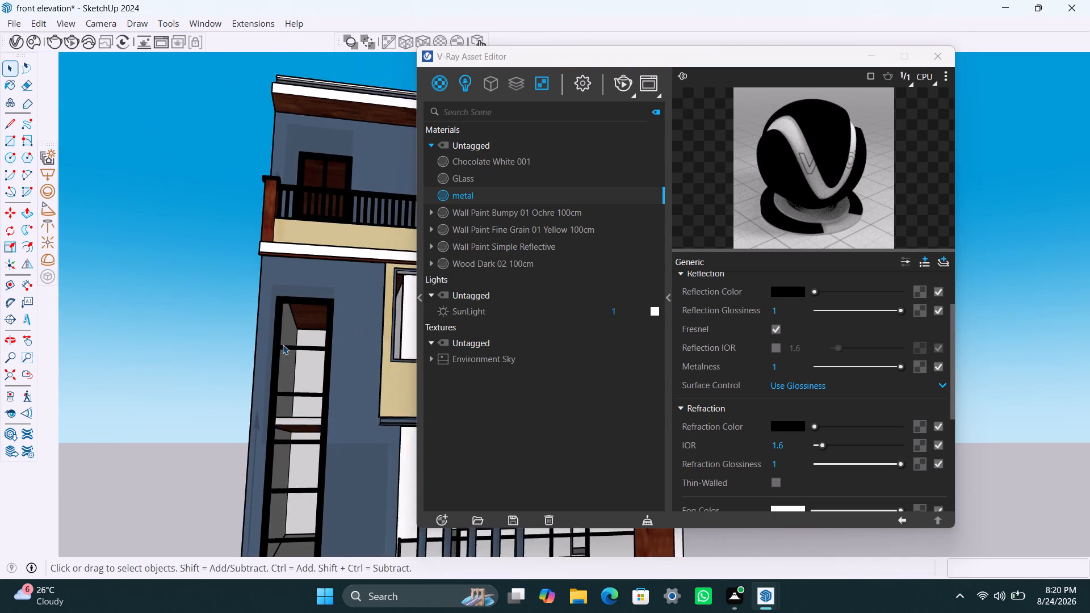
pyautogui.scroll(-7, 283, 345)
pyautogui.moveTo(288, 368); pyautogui.dragTo(217, 323, button='middle')
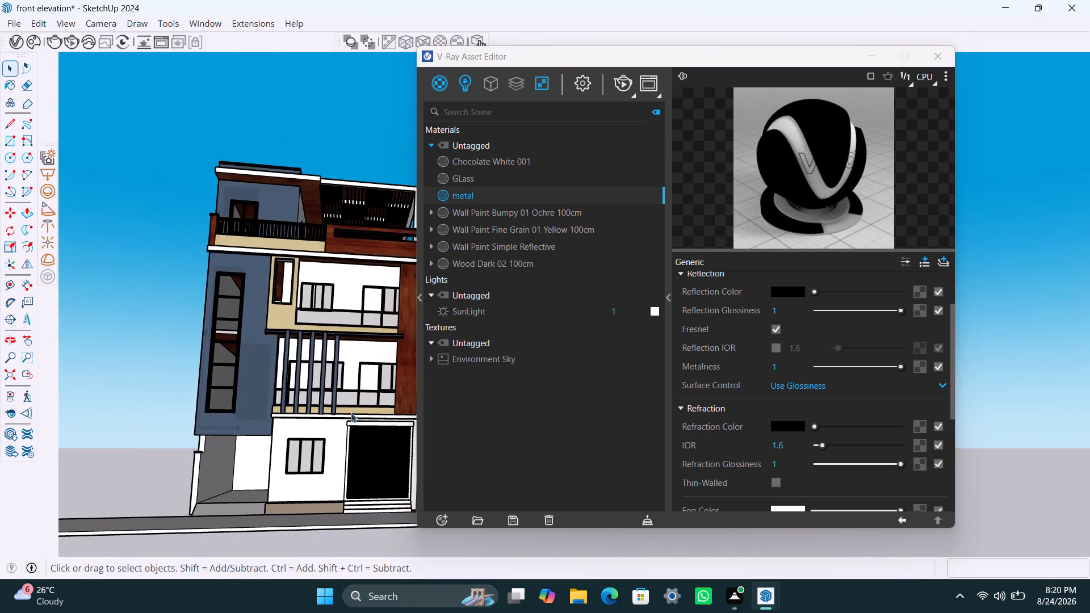
pyautogui.moveTo(351, 413); pyautogui.dragTo(321, 415, button='middle')
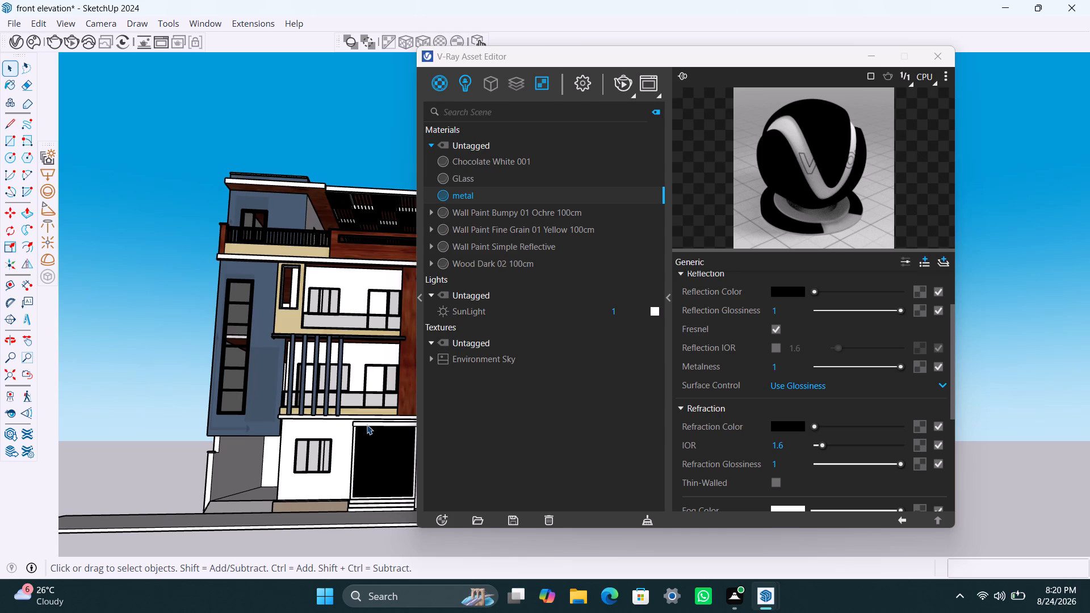
pyautogui.scroll(-1, 330, 435)
pyautogui.moveTo(357, 450); pyautogui.dragTo(287, 441, button='middle')
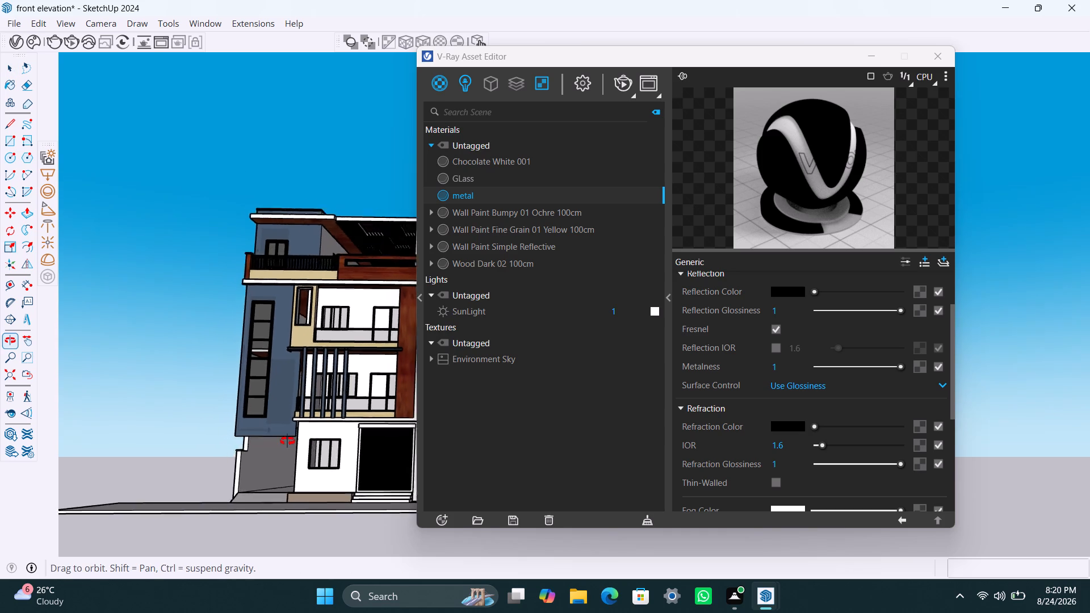
pyautogui.moveTo(287, 441); pyautogui.dragTo(325, 440, button='middle')
pyautogui.scroll(-3, 334, 390)
pyautogui.moveTo(331, 415); pyautogui.dragTo(223, 397, button='middle')
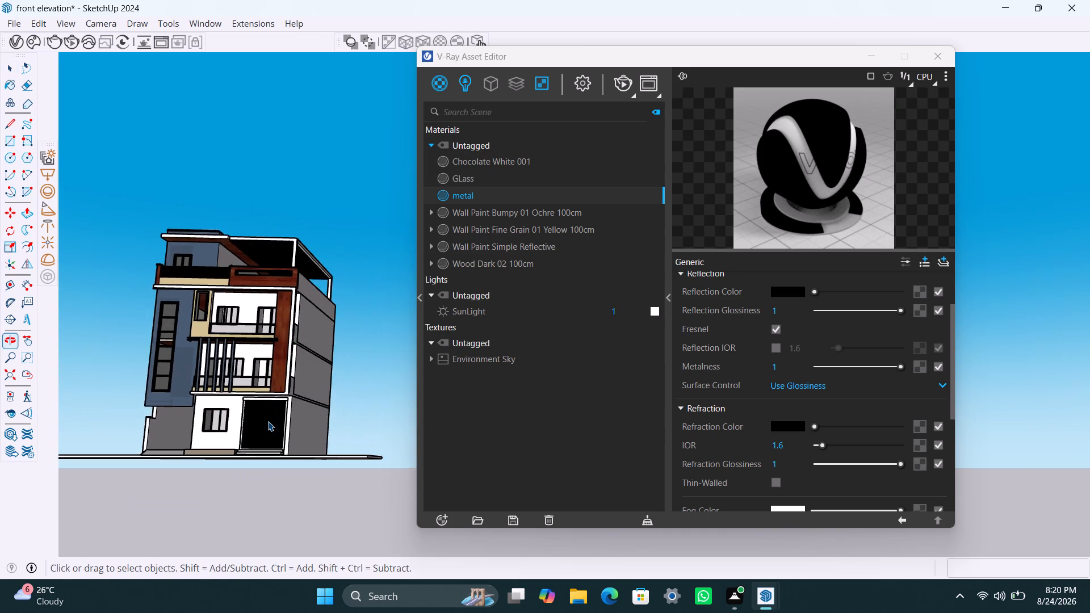
# Open the black ground-floor rolling shutter's nested groups for editing and select a slat near its top.
pyautogui.scroll(16, 266, 421)
pyautogui.moveTo(285, 461); pyautogui.dragTo(342, 452, button='middle')
pyautogui.scroll(6, 279, 438)
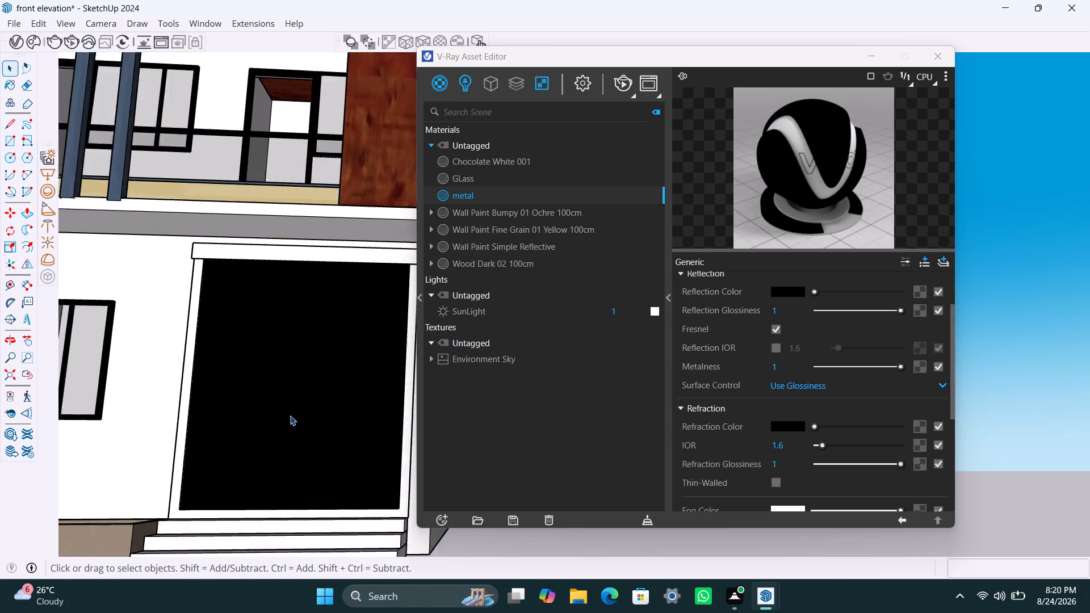
pyautogui.scroll(6, 293, 416)
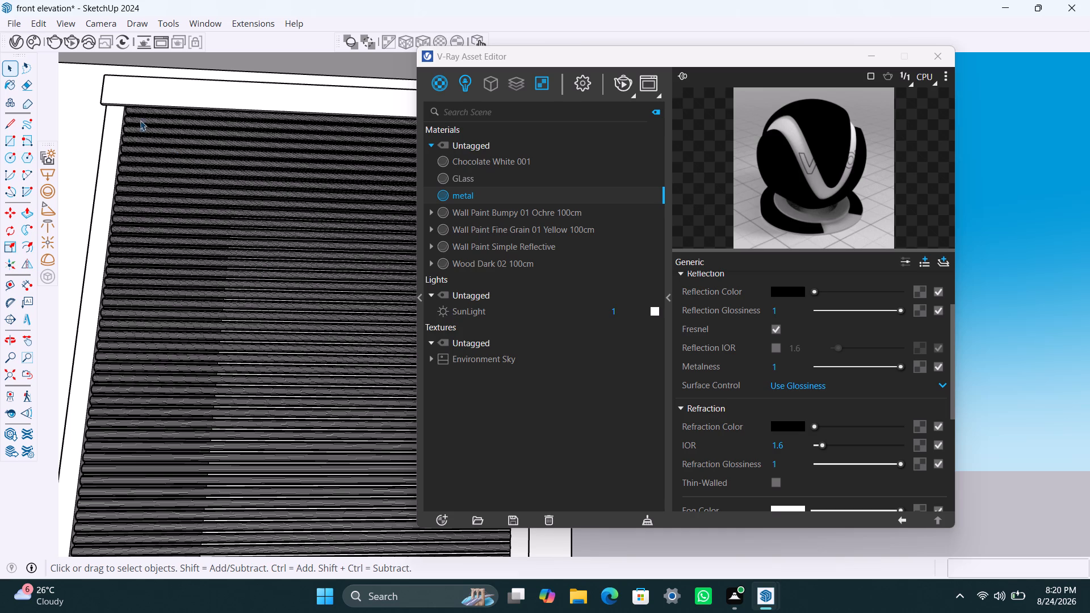
pyautogui.click(167, 91)
pyautogui.doubleClick(169, 93)
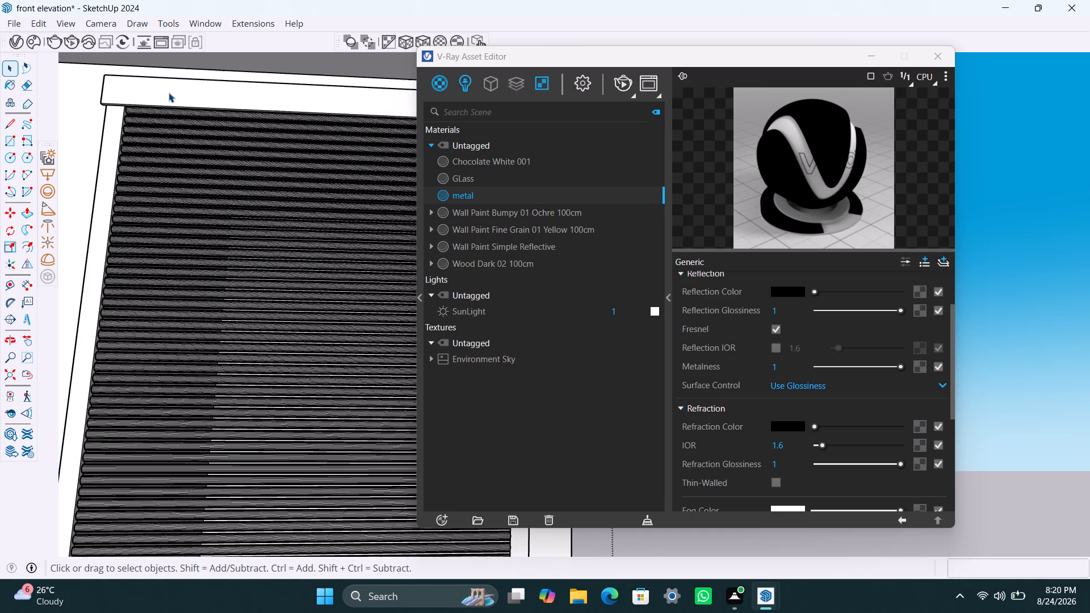
pyautogui.click(178, 124)
pyautogui.tripleClick(178, 124)
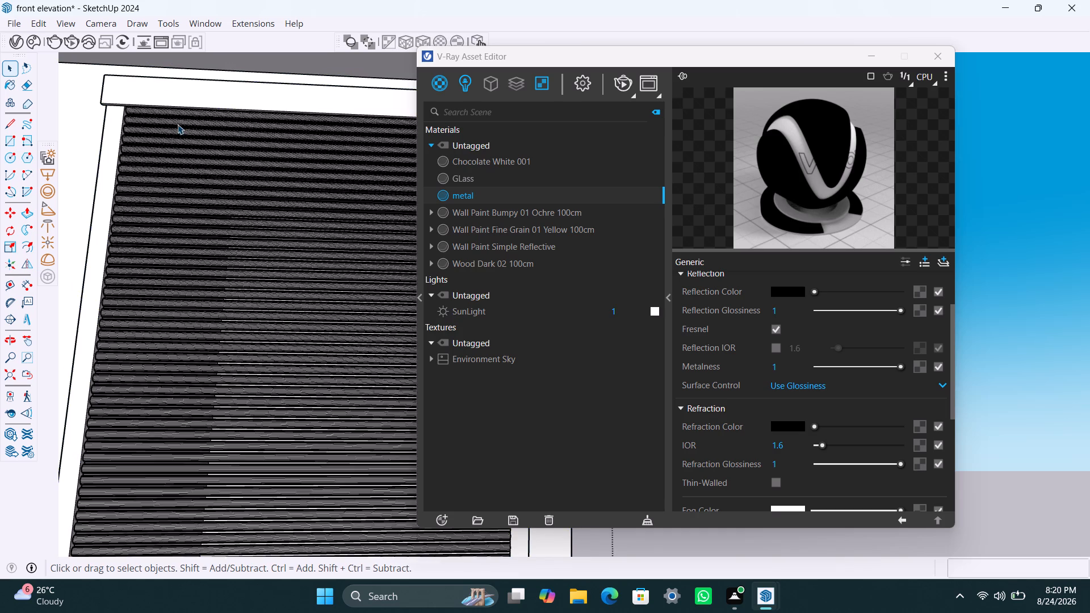
pyautogui.tripleClick(178, 124)
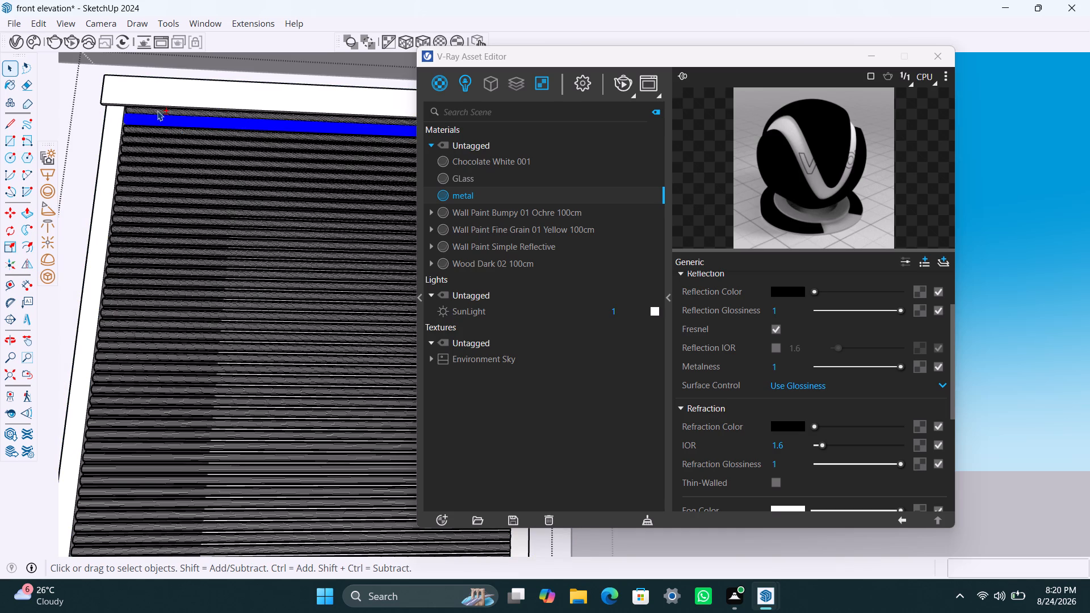
# Add the remaining slats in the upper part of the rolling shutter to the selection, working downward from the top slat.
pyautogui.keyDown('shift'); pyautogui.click(153, 110); pyautogui.keyUp('shift')
pyautogui.keyDown('shift'); pyautogui.click(162, 127); pyautogui.keyUp('shift')
pyautogui.keyDown('shift'); pyautogui.click(167, 141); pyautogui.keyUp('shift')
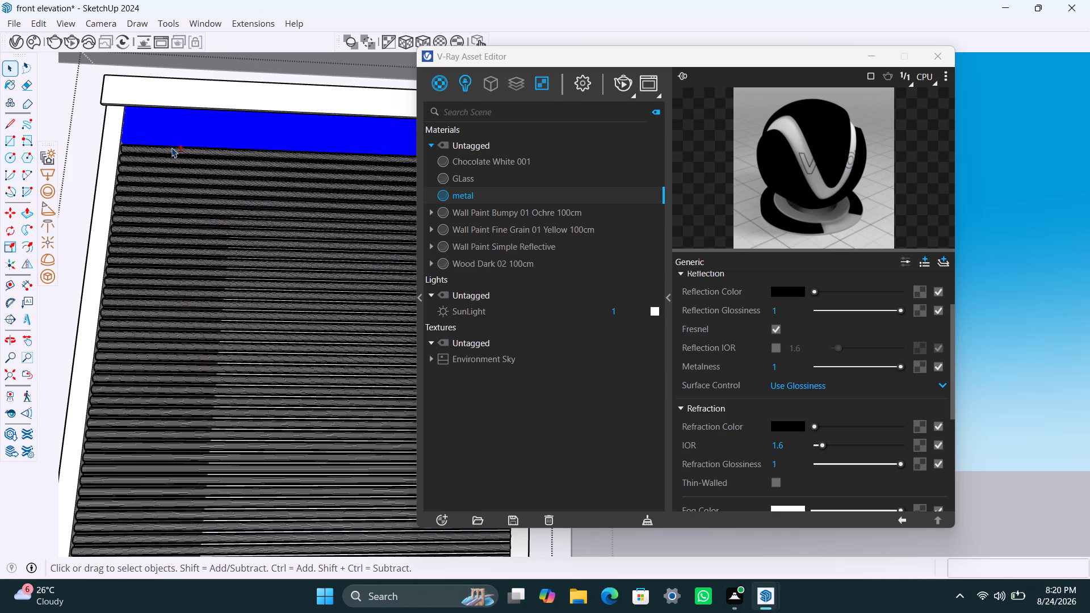
pyautogui.keyDown('shift'); pyautogui.click(171, 148); pyautogui.keyUp('shift')
pyautogui.keyDown('shift'); pyautogui.click(173, 157); pyautogui.keyUp('shift')
pyautogui.keyDown('shift'); pyautogui.click(175, 167); pyautogui.keyUp('shift')
pyautogui.keyDown('shift'); pyautogui.click(176, 186); pyautogui.keyUp('shift')
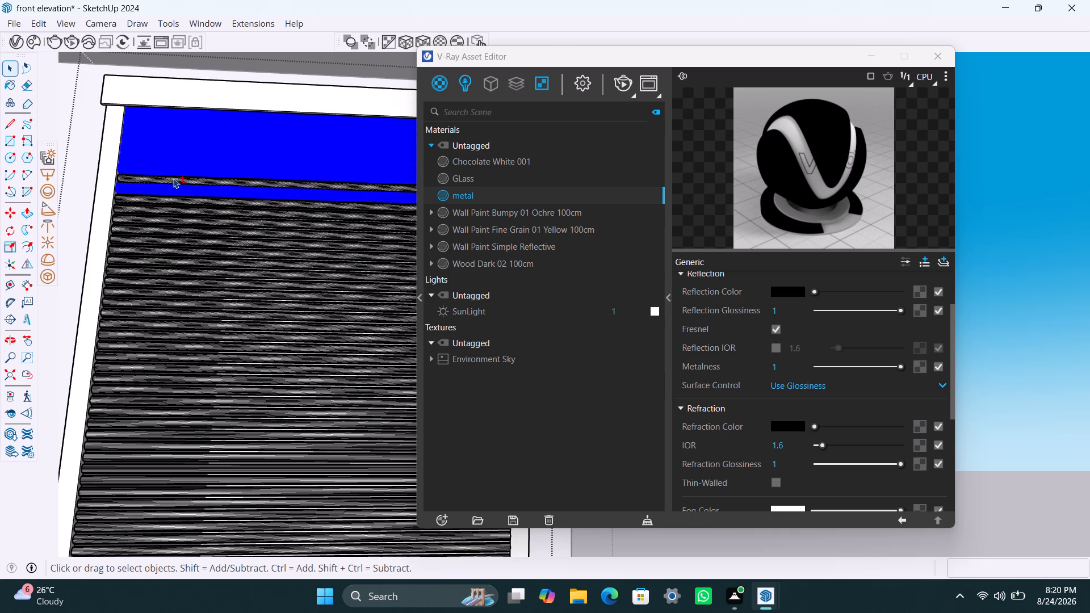
pyautogui.keyDown('shift'); pyautogui.click(173, 178); pyautogui.keyUp('shift')
pyautogui.keyDown('shift'); pyautogui.click(175, 199); pyautogui.keyUp('shift')
pyautogui.keyDown('shift'); pyautogui.click(175, 211); pyautogui.keyUp('shift')
pyautogui.keyDown('shift'); pyautogui.click(177, 220); pyautogui.keyUp('shift')
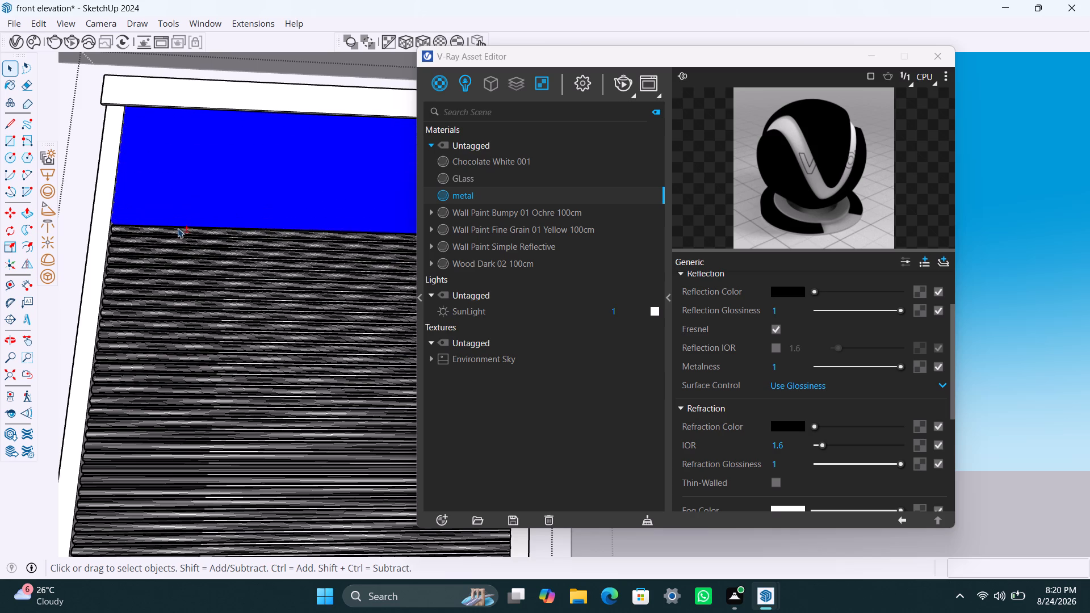
pyautogui.keyDown('shift'); pyautogui.click(178, 229); pyautogui.keyUp('shift')
pyautogui.keyDown('shift'); pyautogui.click(179, 246); pyautogui.keyUp('shift')
pyautogui.keyDown('shift'); pyautogui.click(181, 238); pyautogui.keyUp('shift')
# Extend the selection through the slats in the middle part of the rolling shutter.
pyautogui.keyDown('shift'); pyautogui.scroll(-4, 174, 278); pyautogui.keyUp('shift')
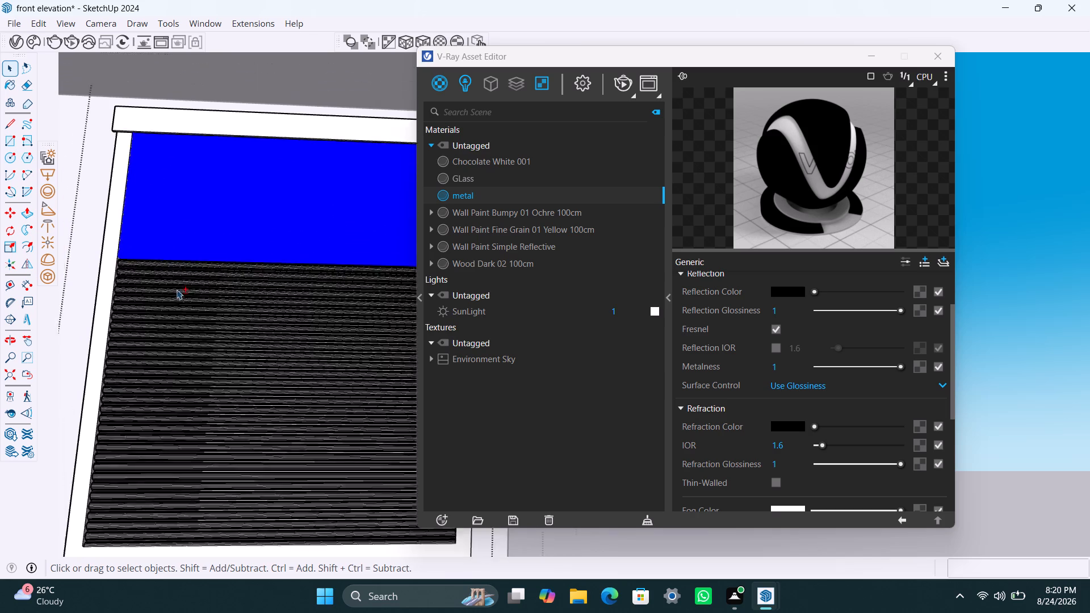
pyautogui.keyDown('shift'); pyautogui.scroll(9, 173, 293); pyautogui.keyUp('shift')
pyautogui.keyDown('shift'); pyautogui.click(120, 250); pyautogui.keyUp('shift')
pyautogui.keyDown('shift'); pyautogui.click(124, 264); pyautogui.keyUp('shift')
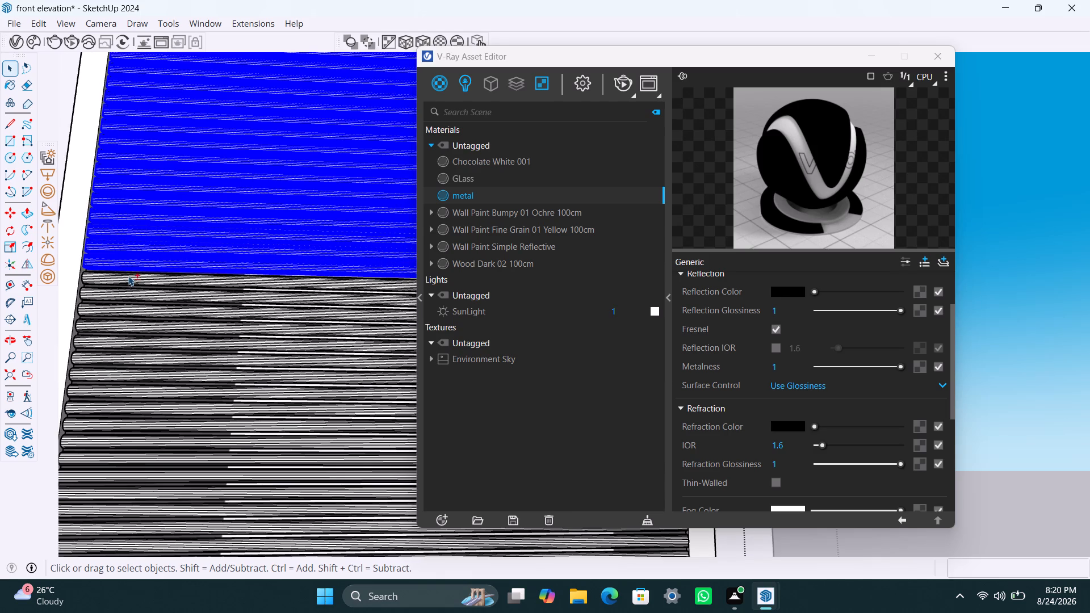
pyautogui.keyDown('shift'); pyautogui.click(128, 276); pyautogui.keyUp('shift')
pyautogui.keyDown('shift'); pyautogui.click(128, 289); pyautogui.keyUp('shift')
pyautogui.keyDown('shift'); pyautogui.click(128, 304); pyautogui.keyUp('shift')
pyautogui.keyDown('shift'); pyautogui.click(125, 325); pyautogui.keyUp('shift')
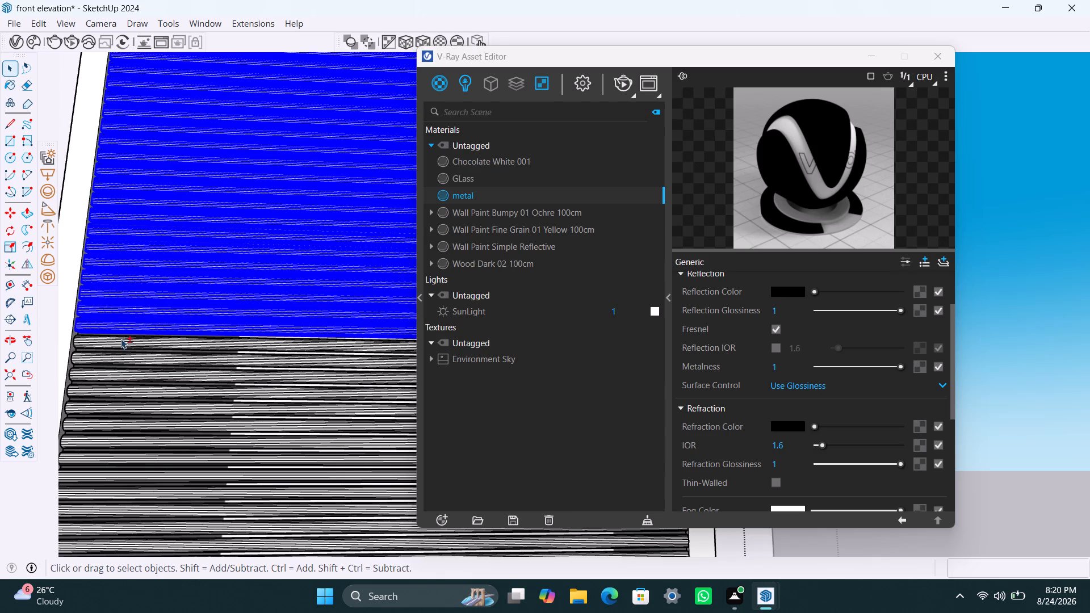
pyautogui.keyDown('shift'); pyautogui.click(119, 341); pyautogui.keyUp('shift')
pyautogui.keyDown('shift'); pyautogui.click(111, 362); pyautogui.keyUp('shift')
pyautogui.keyDown('shift'); pyautogui.click(108, 380); pyautogui.keyUp('shift')
pyautogui.keyDown('shift'); pyautogui.click(103, 392); pyautogui.keyUp('shift')
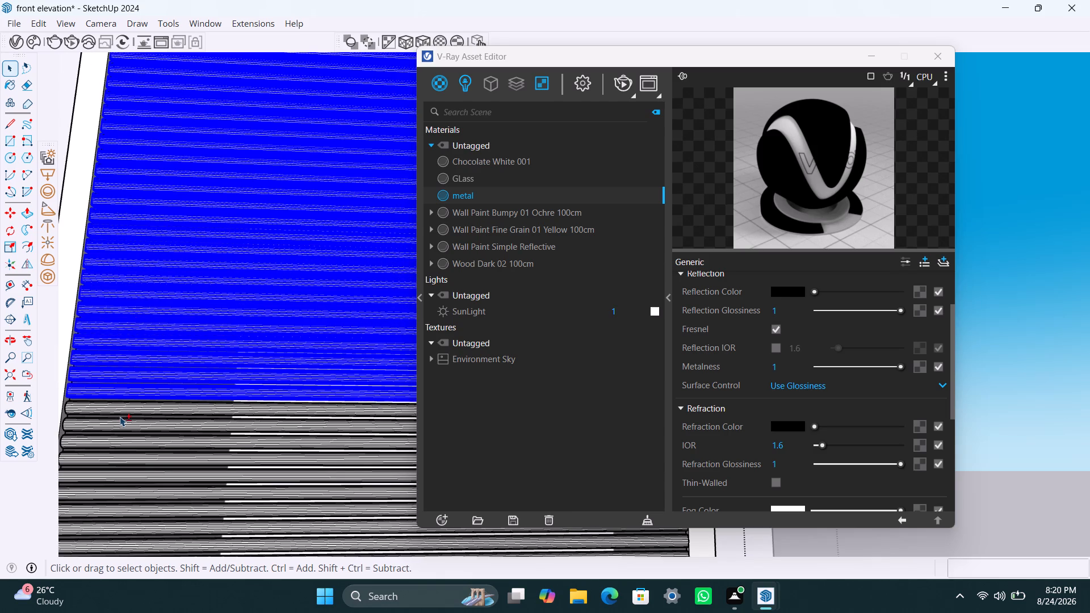
pyautogui.keyDown('shift'); pyautogui.click(116, 408); pyautogui.keyUp('shift')
pyautogui.keyDown('shift'); pyautogui.click(121, 429); pyautogui.keyUp('shift')
pyautogui.keyDown('shift'); pyautogui.click(129, 442); pyautogui.keyUp('shift')
pyautogui.keyDown('shift'); pyautogui.click(135, 461); pyautogui.keyUp('shift')
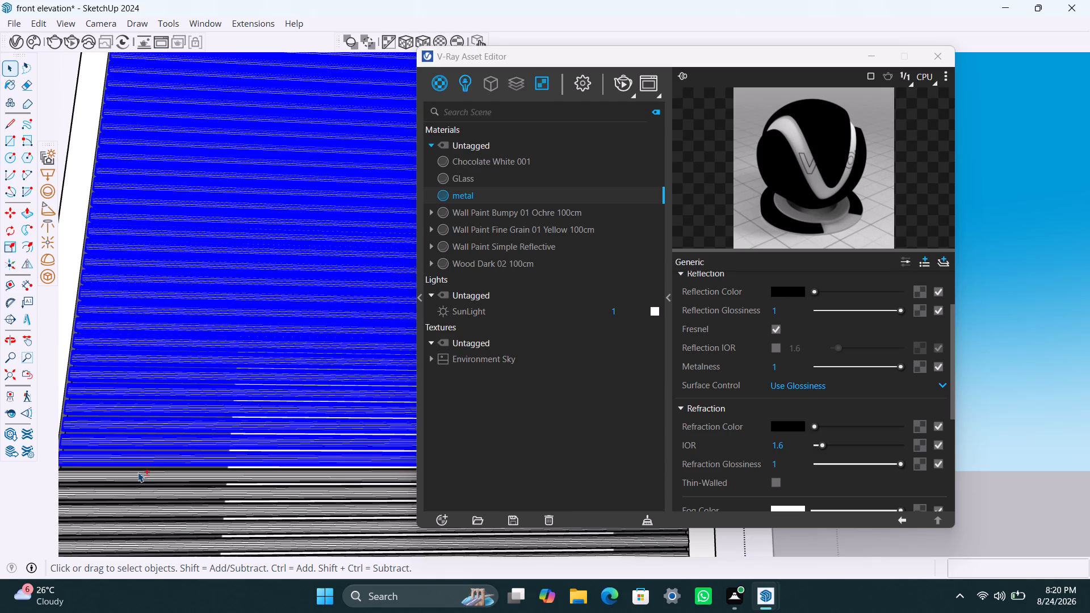
pyautogui.keyDown('shift'); pyautogui.click(138, 472); pyautogui.keyUp('shift')
pyautogui.keyDown('shift'); pyautogui.click(141, 494); pyautogui.keyUp('shift')
pyautogui.keyDown('shift'); pyautogui.click(148, 515); pyautogui.keyUp('shift')
# Continue adding rolling shutter slats to the selection, working downward through the upper half of the remaining unselected slats.
pyautogui.scroll(-8, 198, 343)
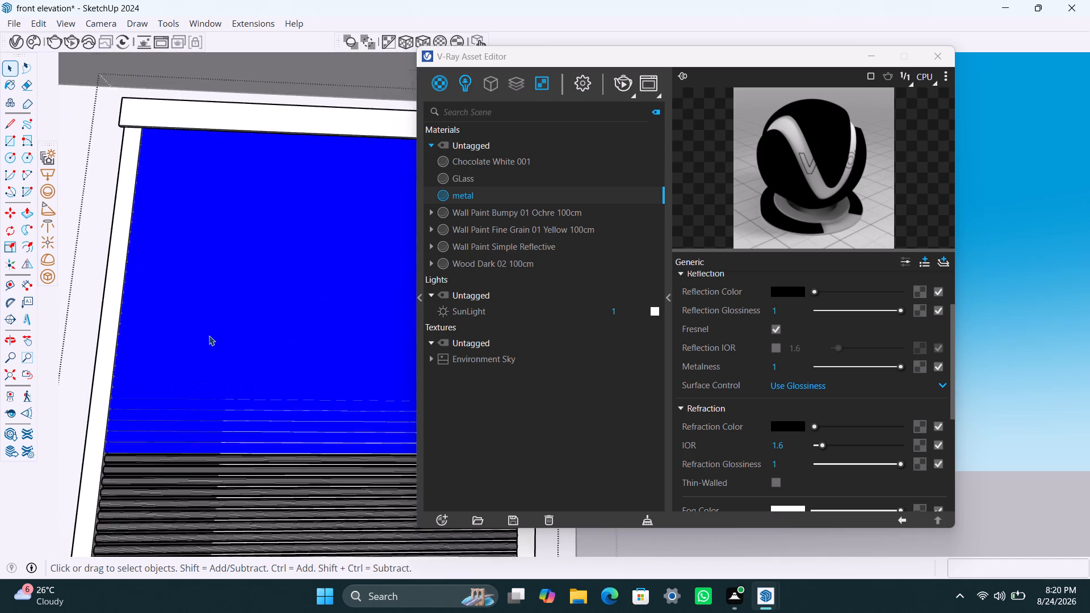
pyautogui.keyDown('shift'); pyautogui.moveTo(273, 346); pyautogui.dragTo(309, 196, button='middle'); pyautogui.keyUp('shift')
pyautogui.keyDown('shift'); pyautogui.moveTo(245, 230); pyautogui.dragTo(220, 300, button='middle'); pyautogui.keyUp('shift')
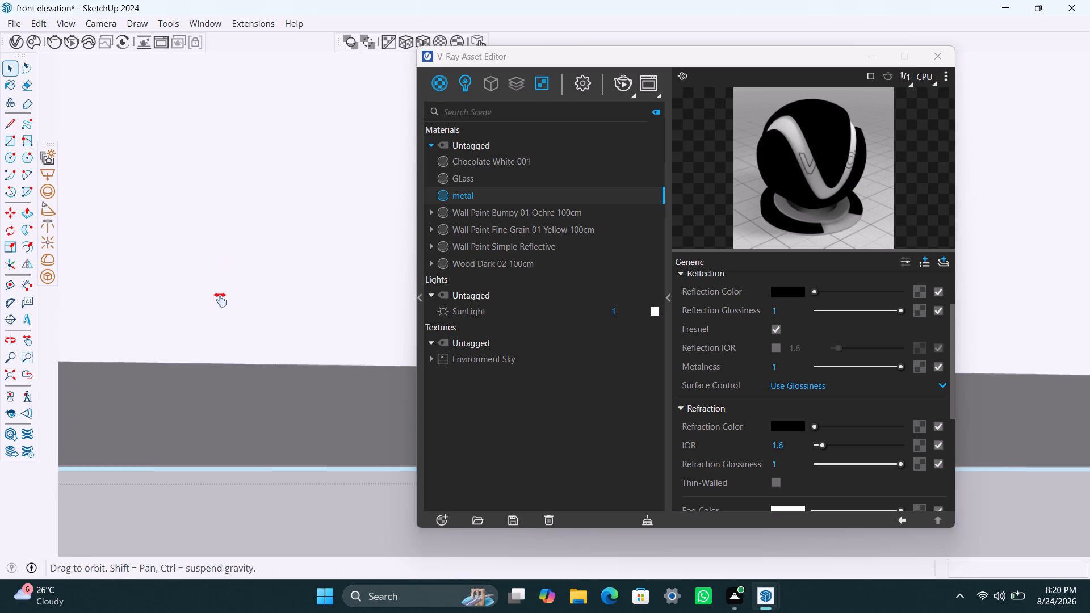
pyautogui.keyDown('shift'); pyautogui.moveTo(220, 300); pyautogui.dragTo(202, 350, button='middle'); pyautogui.keyUp('shift')
pyautogui.scroll(-3, 224, 275)
pyautogui.moveTo(239, 238); pyautogui.dragTo(149, 504, button='middle')
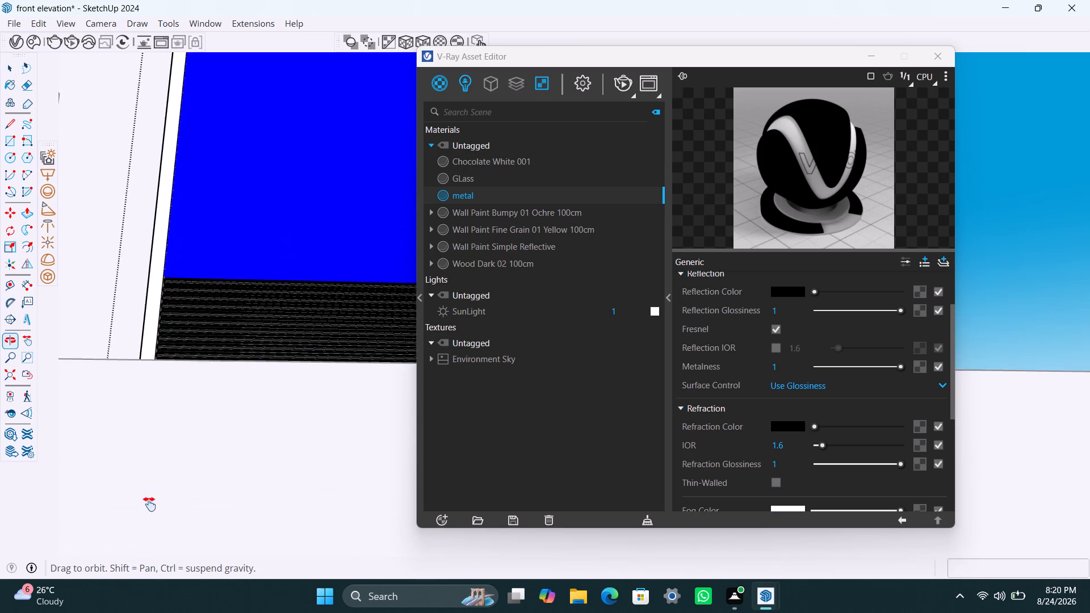
pyautogui.moveTo(149, 504); pyautogui.dragTo(132, 583, button='middle')
pyautogui.keyDown('shift'); pyautogui.scroll(3, 179, 391); pyautogui.keyUp('shift')
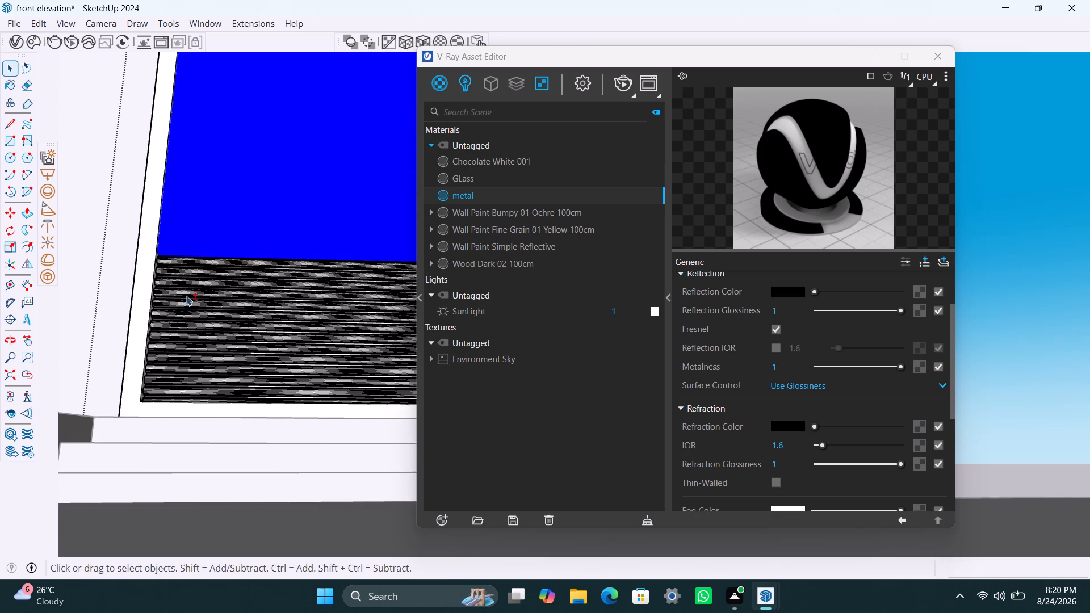
pyautogui.keyDown('shift'); pyautogui.scroll(4, 179, 285); pyautogui.keyUp('shift')
pyautogui.keyDown('shift'); pyautogui.click(162, 250); pyautogui.keyUp('shift')
pyautogui.keyDown('shift'); pyautogui.click(164, 263); pyautogui.keyUp('shift')
pyautogui.keyDown('shift'); pyautogui.click(174, 279); pyautogui.keyUp('shift')
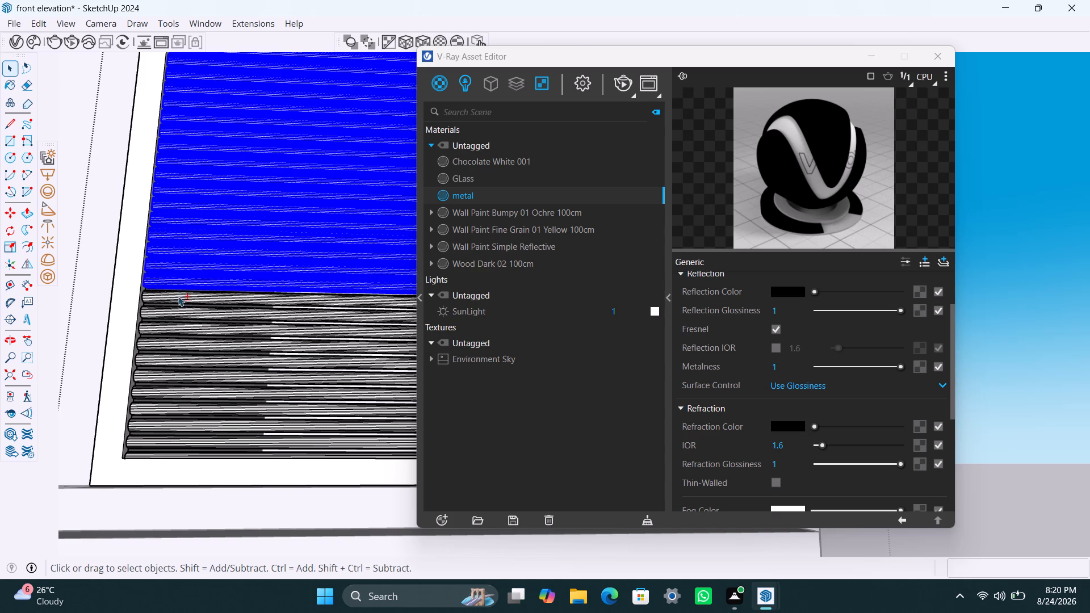
pyautogui.keyDown('shift'); pyautogui.click(178, 296); pyautogui.keyUp('shift')
pyautogui.keyDown('shift'); pyautogui.click(178, 316); pyautogui.keyUp('shift')
pyautogui.keyDown('shift'); pyautogui.click(179, 329); pyautogui.keyUp('shift')
pyautogui.keyDown('shift'); pyautogui.click(179, 339); pyautogui.keyUp('shift')
pyautogui.keyDown('shift'); pyautogui.click(182, 360); pyautogui.keyUp('shift')
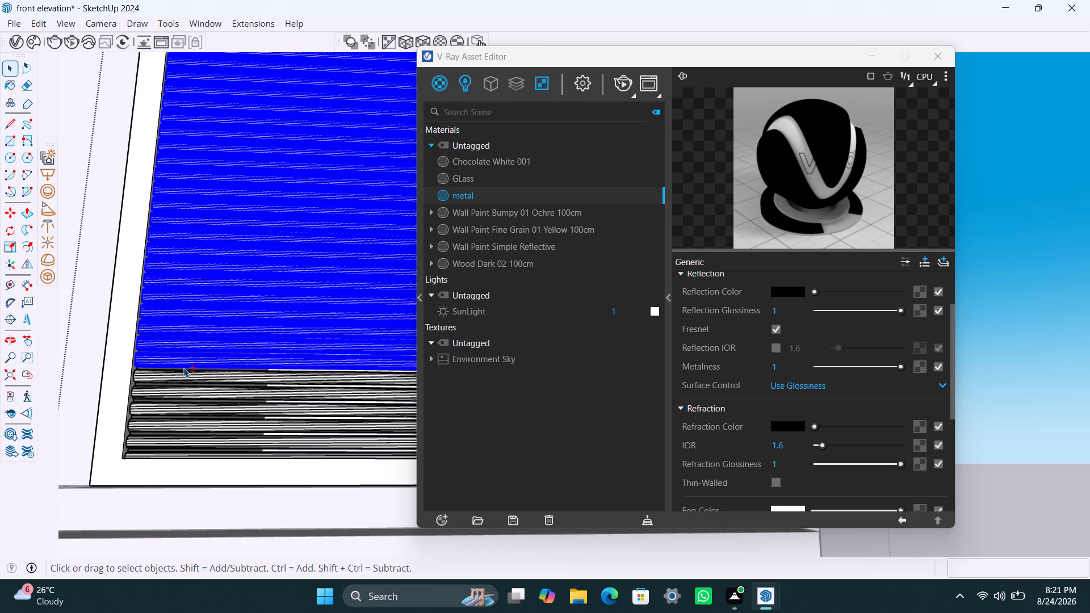
# Add the last slats and the bottom bar to the selection and apply the metal material to the whole selected shutter curtain.
pyautogui.keyDown('shift'); pyautogui.click(183, 368); pyautogui.keyUp('shift')
pyautogui.keyDown('shift'); pyautogui.click(187, 361); pyautogui.keyUp('shift')
pyautogui.keyDown('shift'); pyautogui.click(191, 377); pyautogui.keyUp('shift')
pyautogui.keyDown('shift'); pyautogui.click(194, 400); pyautogui.keyUp('shift')
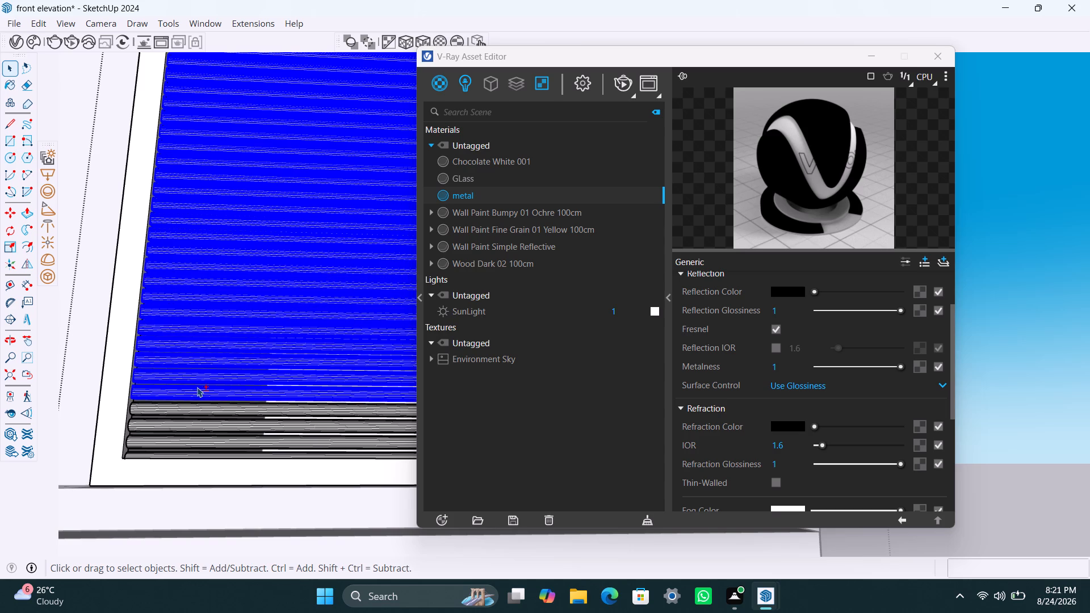
pyautogui.keyDown('shift'); pyautogui.click(197, 409); pyautogui.keyUp('shift')
pyautogui.keyDown('shift'); pyautogui.click(202, 424); pyautogui.keyUp('shift')
pyautogui.keyDown('shift'); pyautogui.click(204, 439); pyautogui.keyUp('shift')
pyautogui.keyDown('shift'); pyautogui.click(204, 455); pyautogui.keyUp('shift')
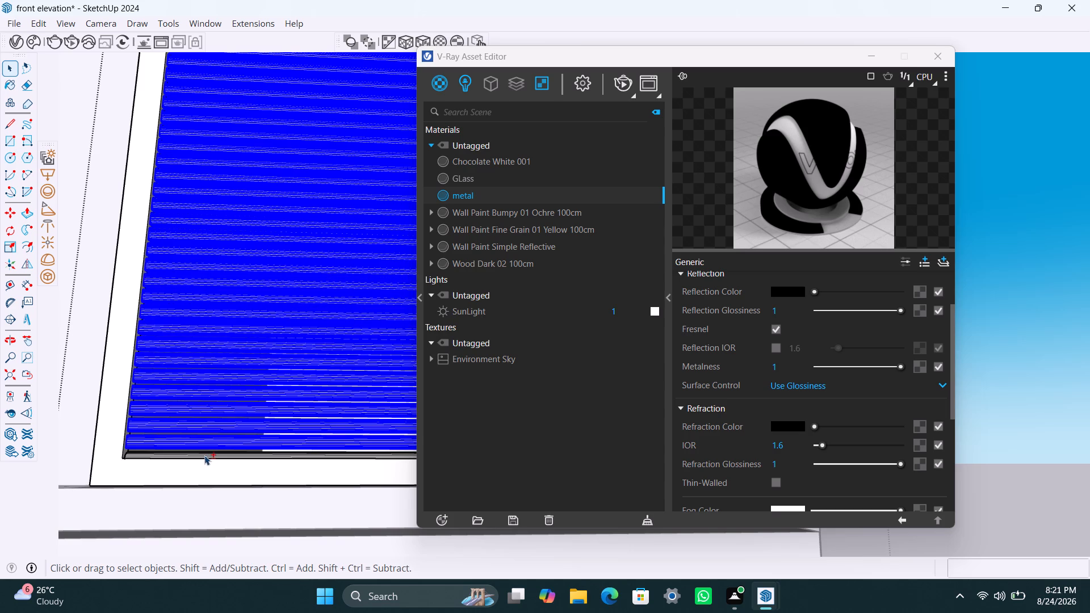
pyautogui.rightClick(469, 197)
pyautogui.click(504, 222)
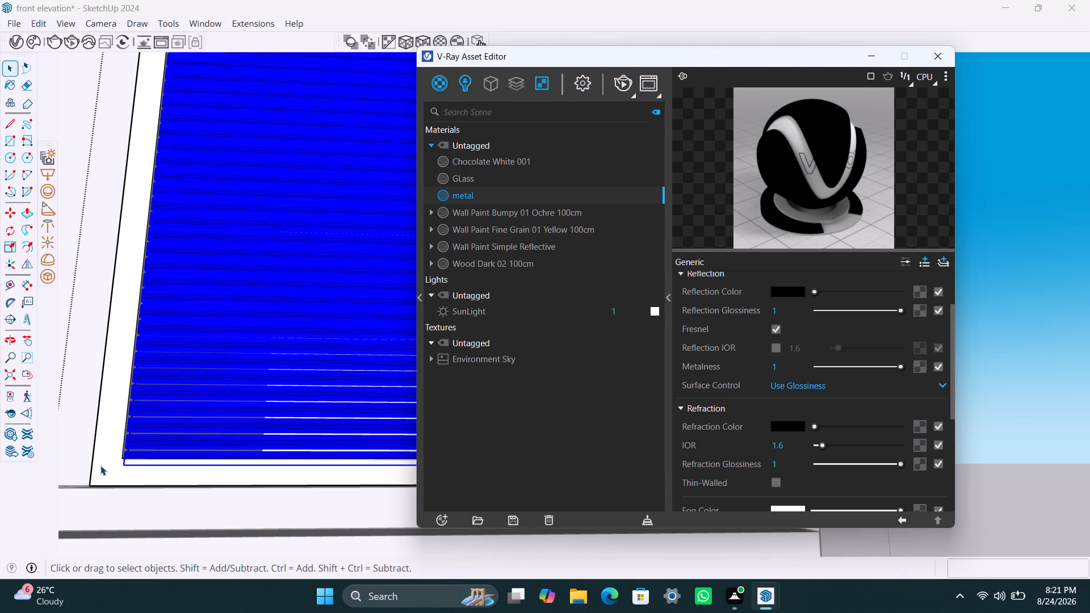
pyautogui.scroll(-6, 154, 268)
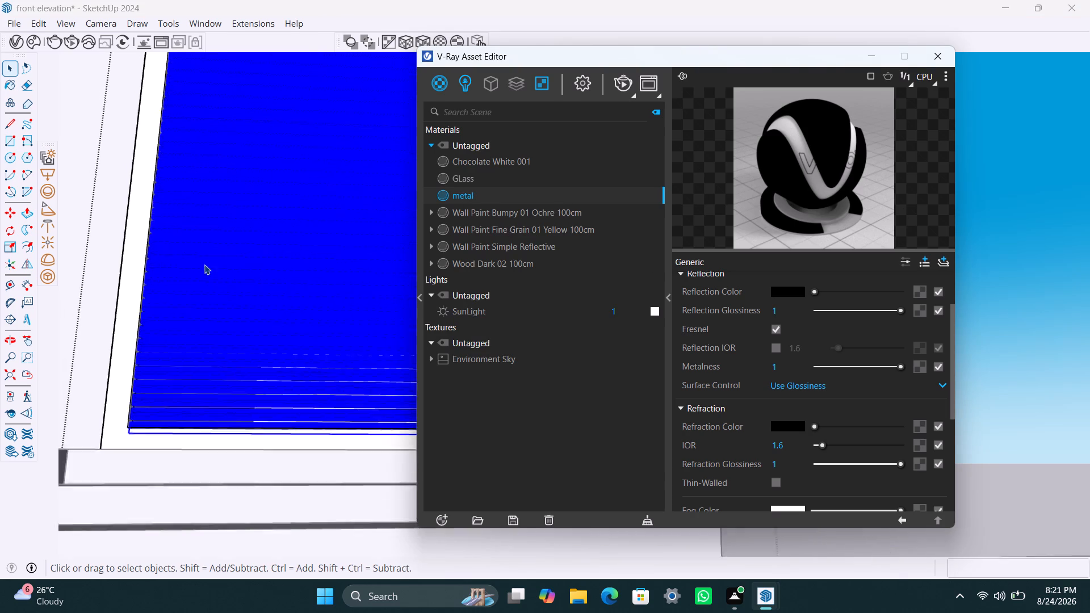
pyautogui.scroll(-5, 204, 264)
pyautogui.click(10, 375)
pyautogui.scroll(-4, 270, 246)
pyautogui.moveTo(243, 273); pyautogui.dragTo(0, 307, button='middle')
pyautogui.moveTo(248, 329); pyautogui.dragTo(57, 338, button='middle')
pyautogui.press('space')
pyautogui.click(406, 211)
# Apply the metal material to the horizontal box above the ground-floor rolling shutter, inside its nested groups.
pyautogui.scroll(4, 289, 393)
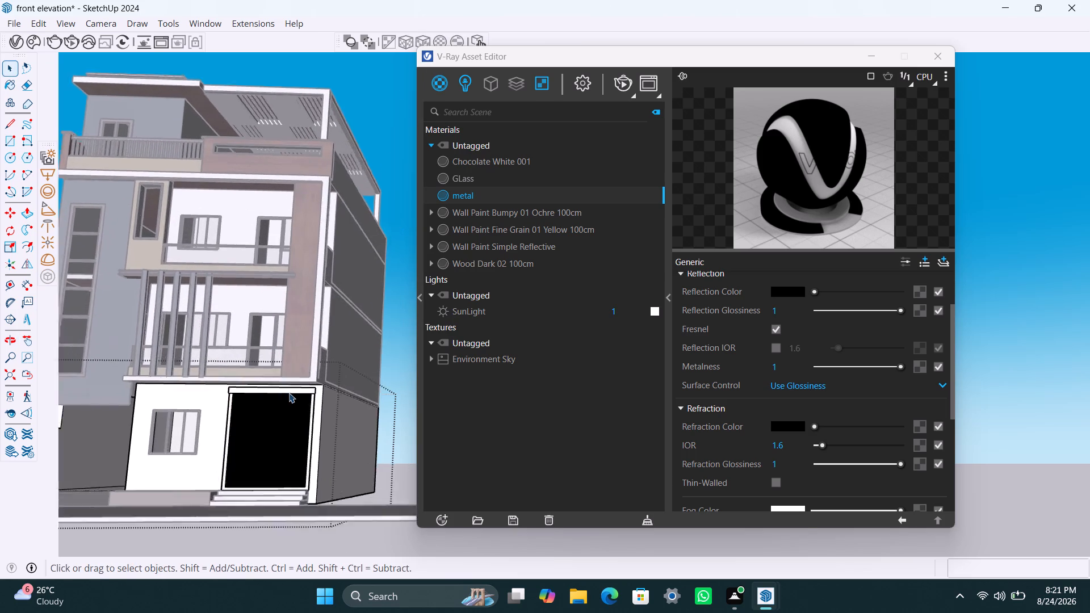
pyautogui.scroll(4, 289, 393)
pyautogui.click(291, 394)
pyautogui.doubleClick(294, 392)
pyautogui.doubleClick(300, 390)
pyautogui.click(310, 389)
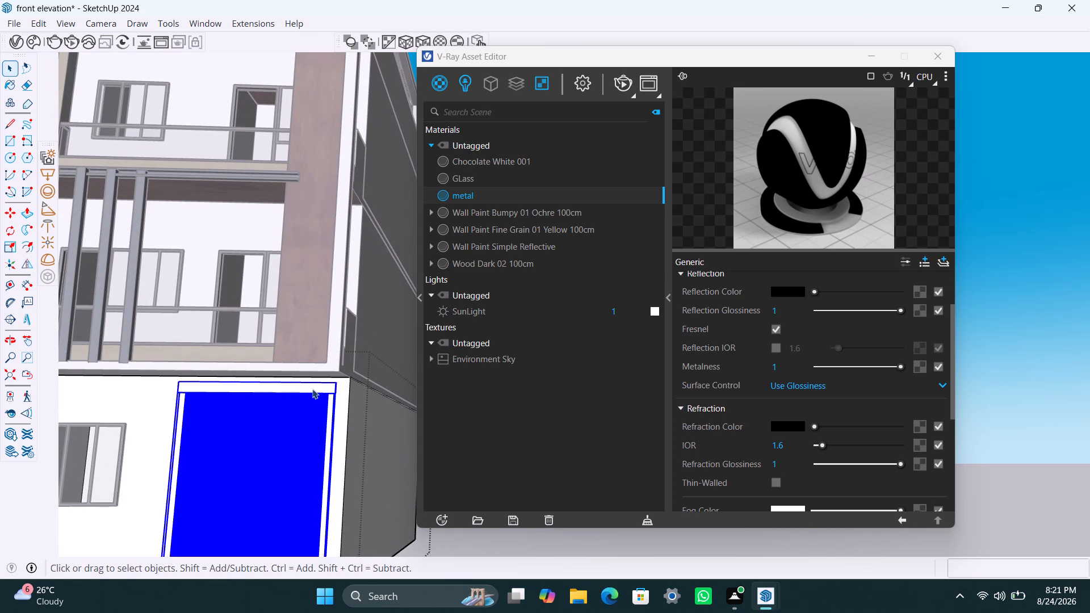
pyautogui.click(315, 389)
pyautogui.tripleClick(322, 388)
pyautogui.click(326, 387)
pyautogui.click(328, 388)
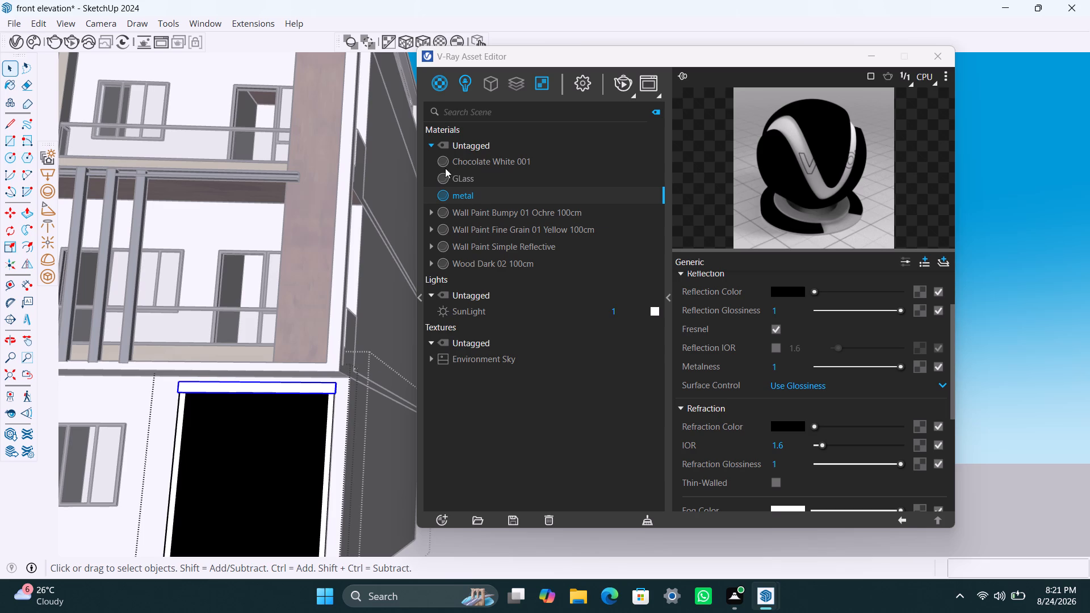
pyautogui.rightClick(464, 195)
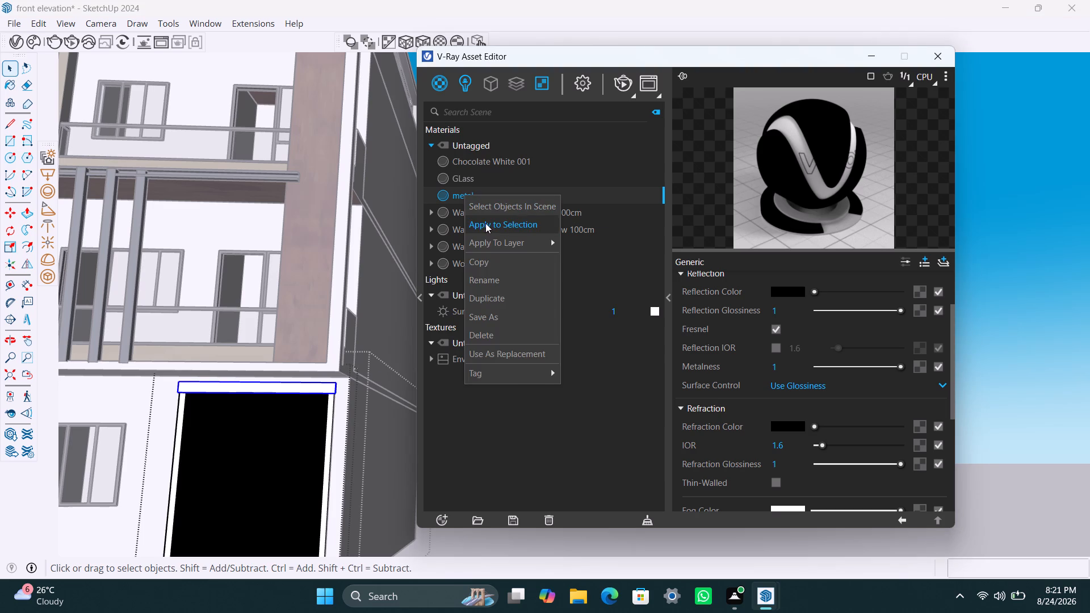
pyautogui.click(485, 223)
pyautogui.press('space')
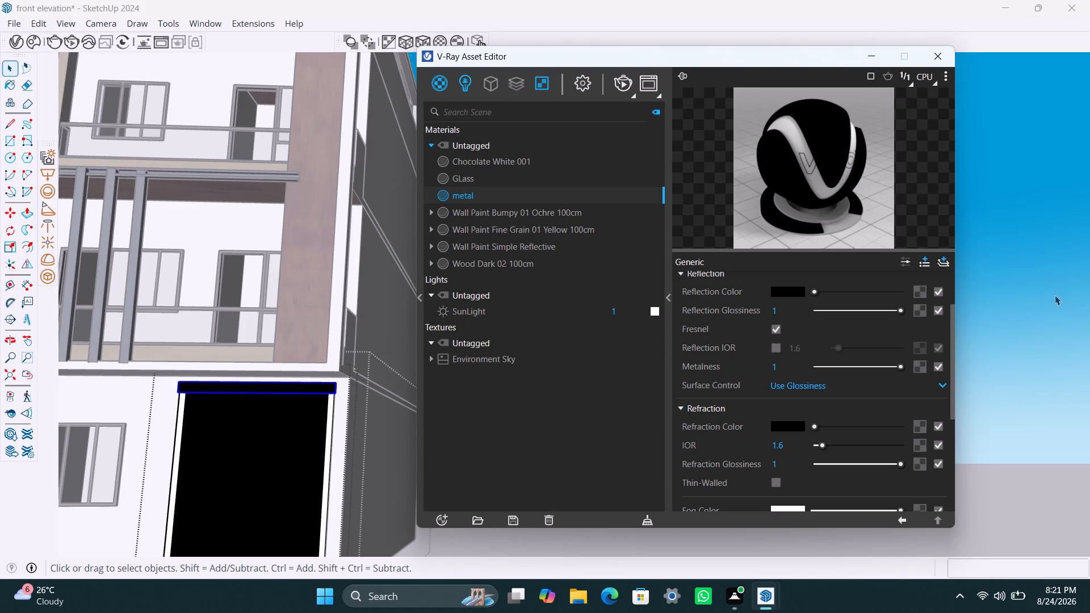
pyautogui.click(1055, 293)
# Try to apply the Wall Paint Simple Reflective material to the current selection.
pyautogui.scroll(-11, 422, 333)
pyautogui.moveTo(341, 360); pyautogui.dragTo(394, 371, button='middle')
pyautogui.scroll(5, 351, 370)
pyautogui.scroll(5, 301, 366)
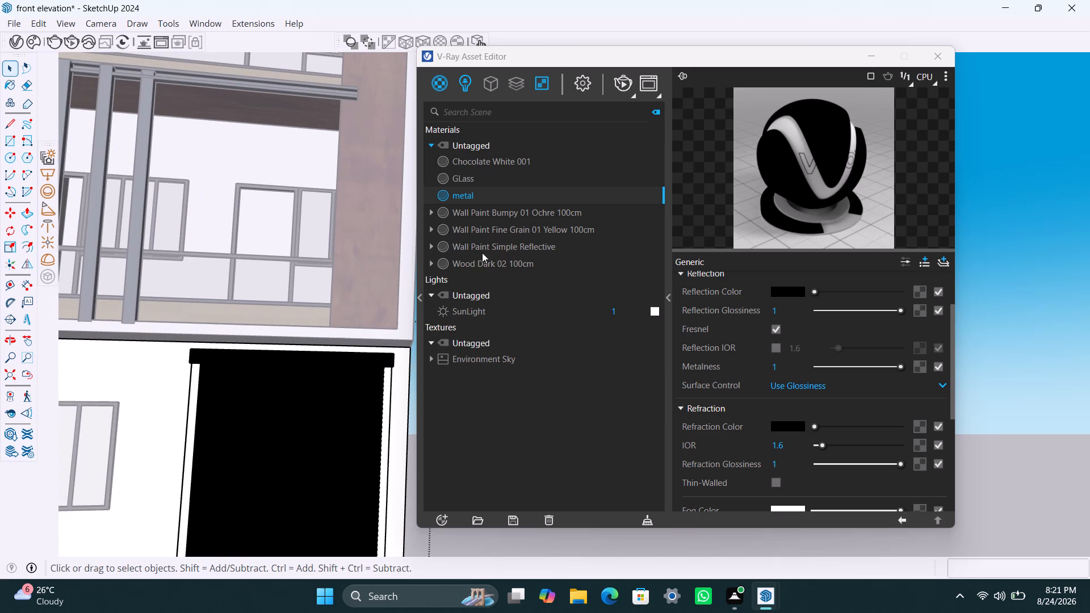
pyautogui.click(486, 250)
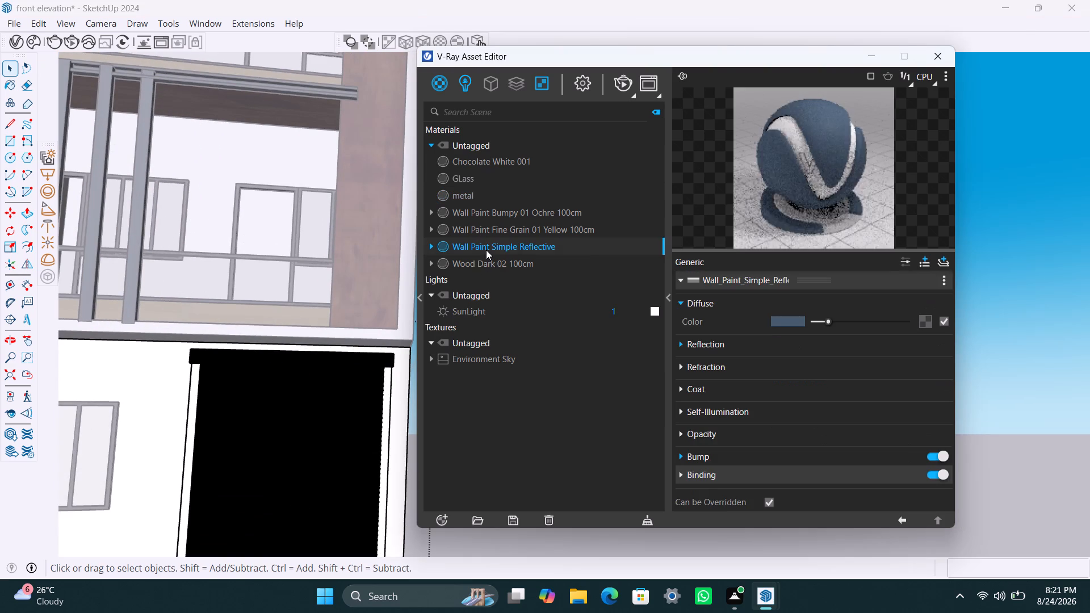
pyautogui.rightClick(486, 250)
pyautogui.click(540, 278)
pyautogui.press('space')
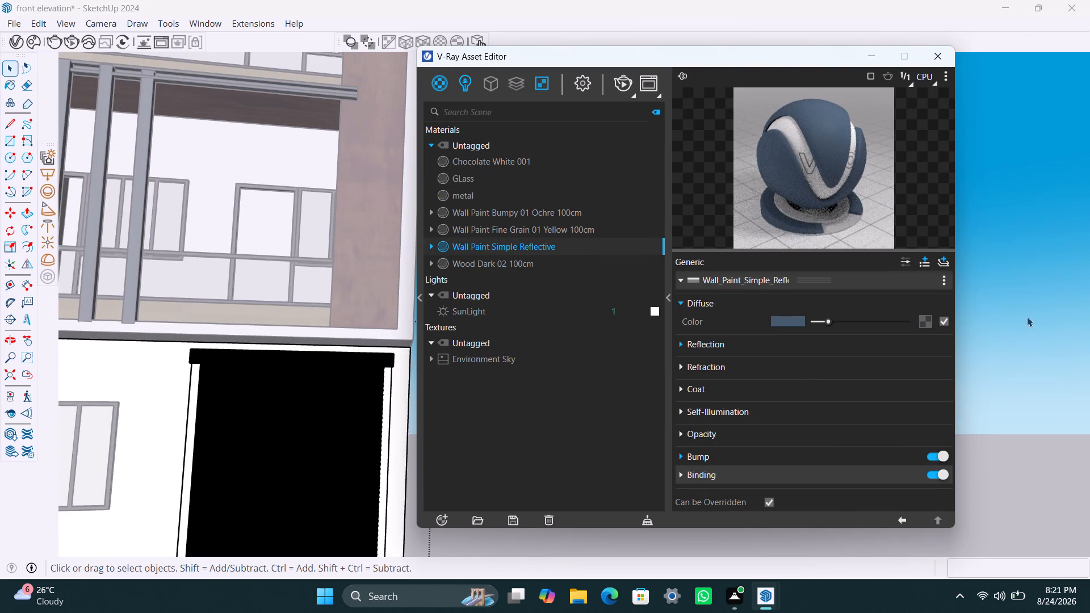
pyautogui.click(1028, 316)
# Leave the open groups and save the front elevation model.
pyautogui.scroll(-6, 443, 364)
pyautogui.scroll(-4, 355, 363)
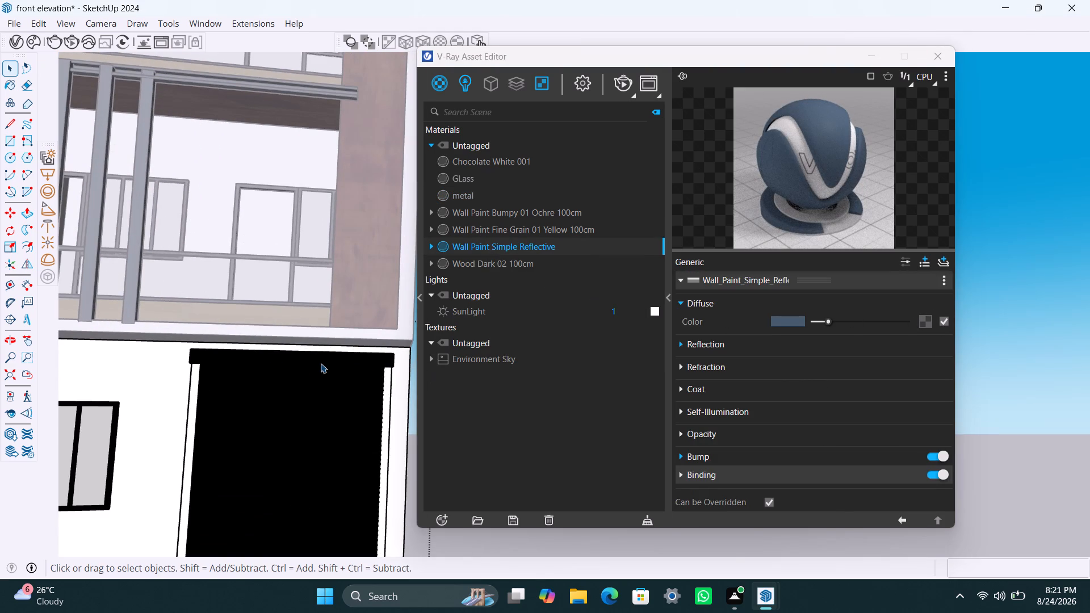
pyautogui.scroll(-7, 321, 363)
pyautogui.tripleClick(384, 255)
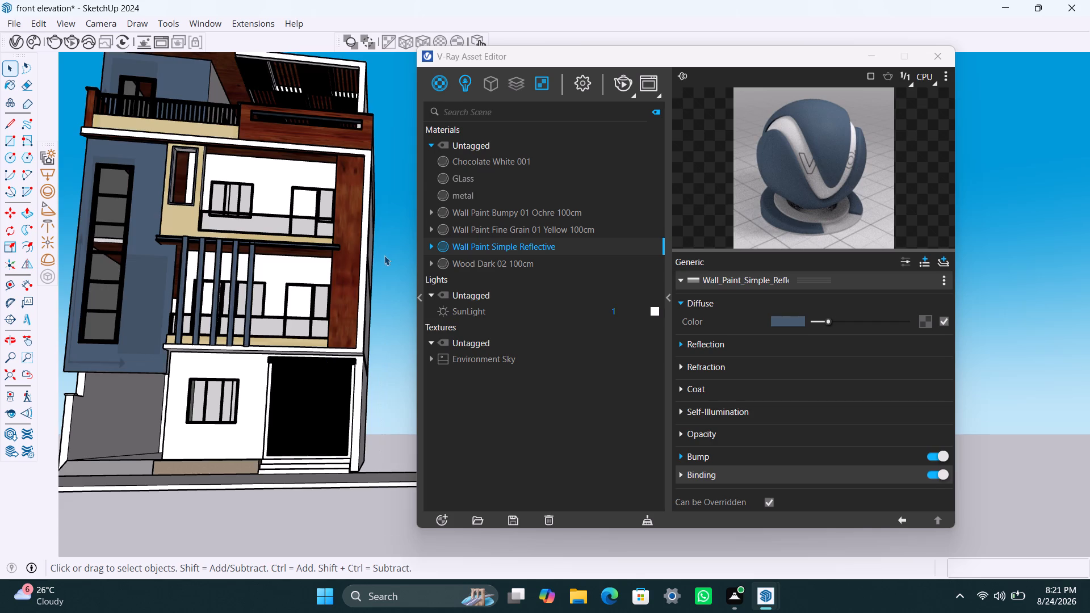
pyautogui.click(384, 255)
pyautogui.scroll(-4, 307, 361)
pyautogui.moveTo(300, 362); pyautogui.dragTo(336, 367, button='middle')
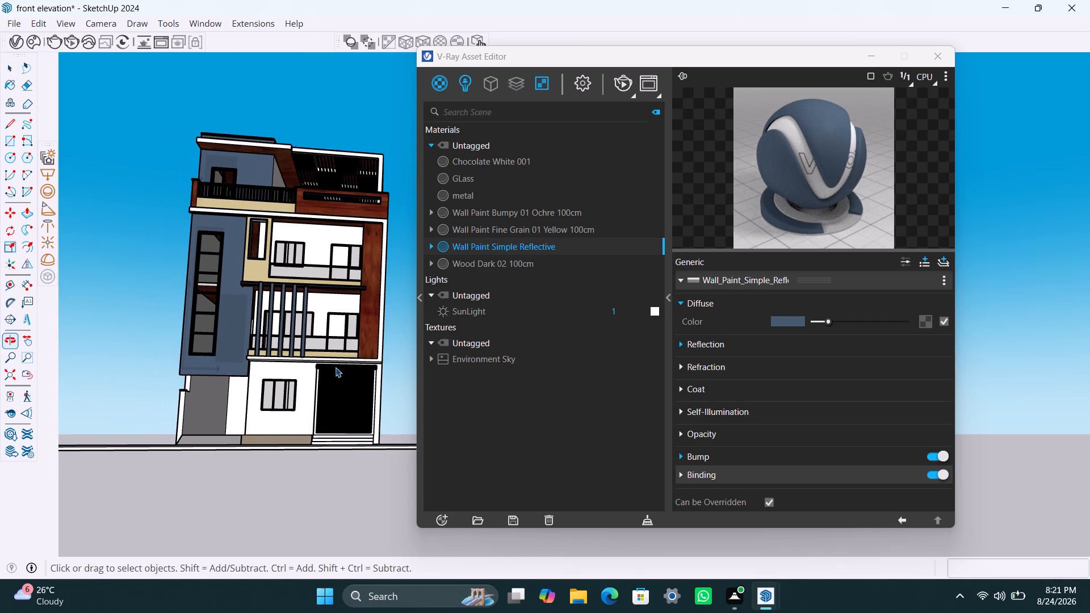
pyautogui.hotkey('ctrl', 's')
pyautogui.hotkey('ctrl', 's')
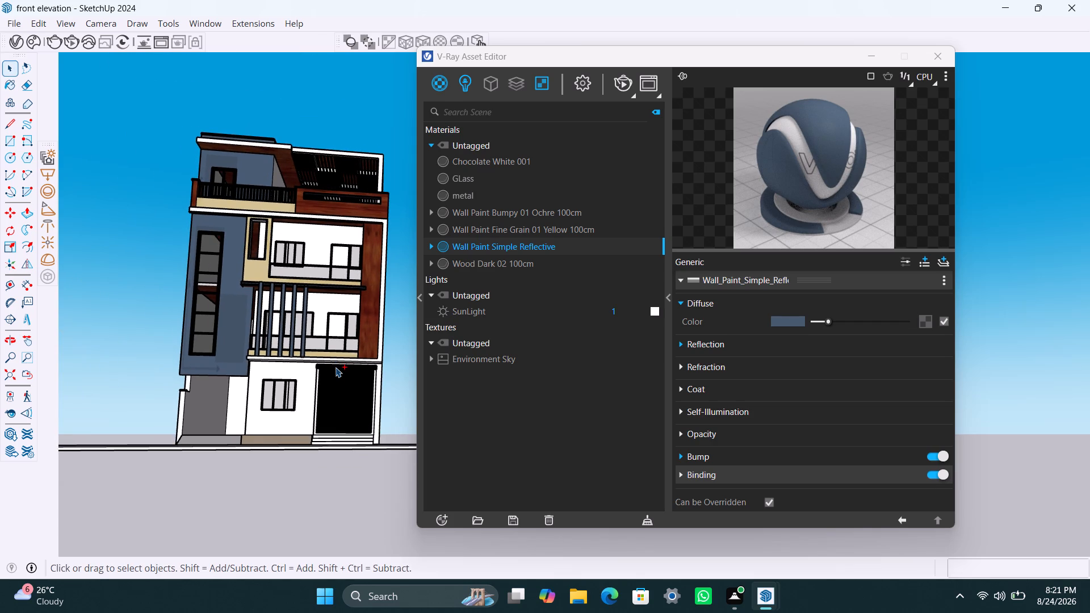
# Examine the whole facade with its materials from several angles and save the model again.
pyautogui.scroll(-3, 337, 367)
pyautogui.moveTo(341, 354); pyautogui.dragTo(306, 417, button='middle')
pyautogui.scroll(3, 305, 335)
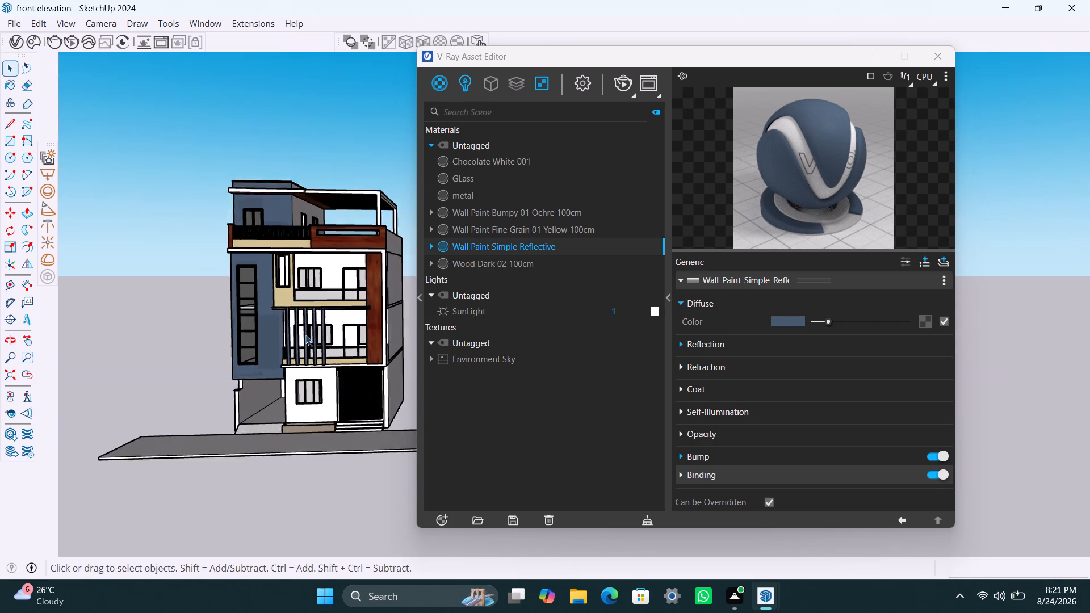
pyautogui.scroll(2, 305, 335)
pyautogui.moveTo(324, 356); pyautogui.dragTo(391, 368, button='middle')
pyautogui.scroll(-2, 368, 330)
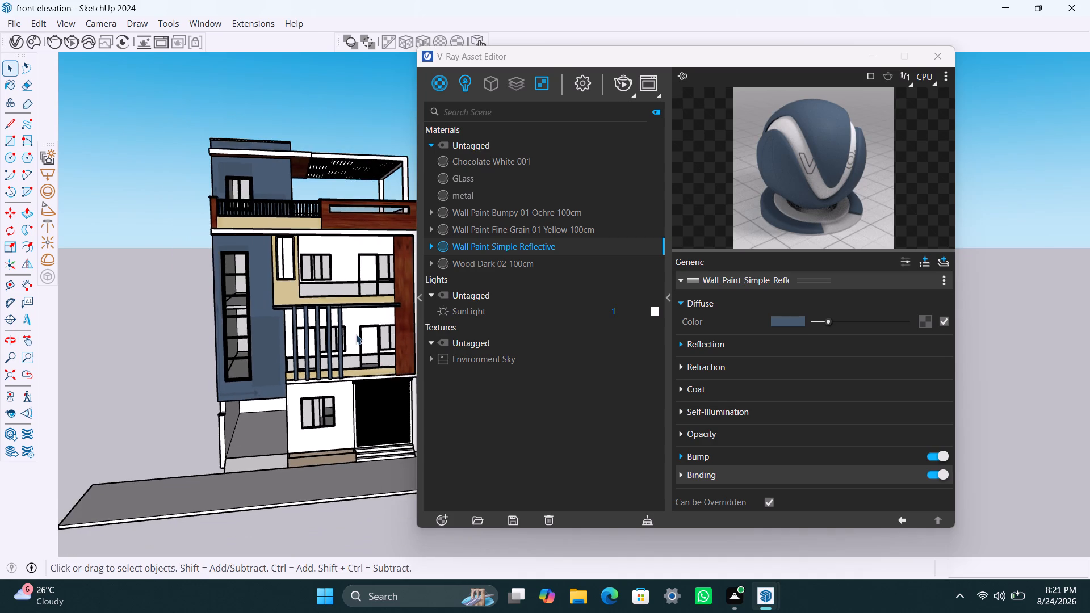
pyautogui.moveTo(353, 336); pyautogui.dragTo(325, 345, button='middle')
pyautogui.hotkey('ctrl', 's')
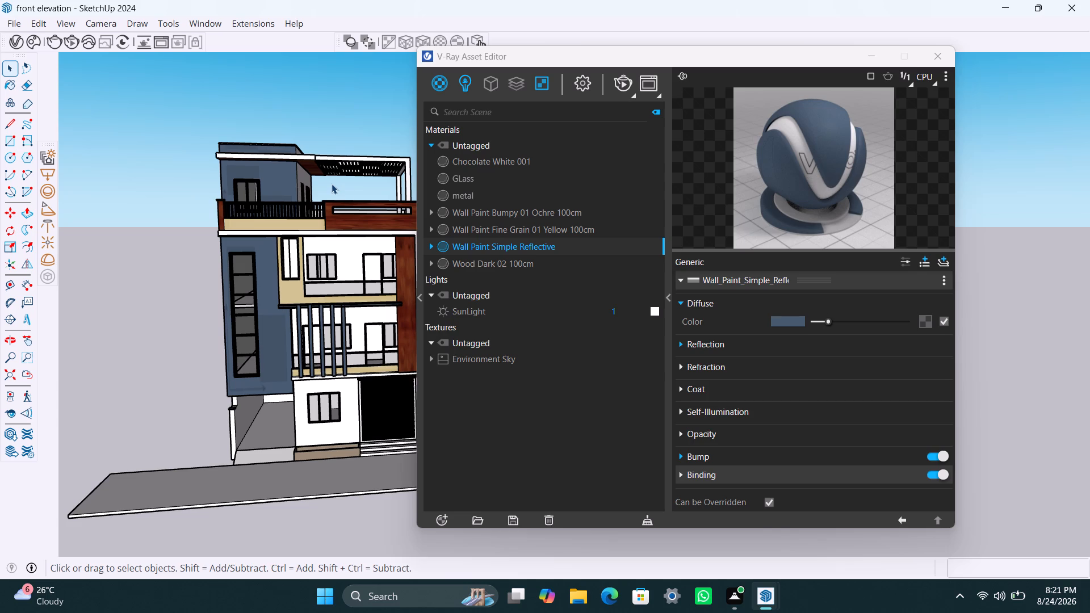
pyautogui.scroll(-3, 311, 174)
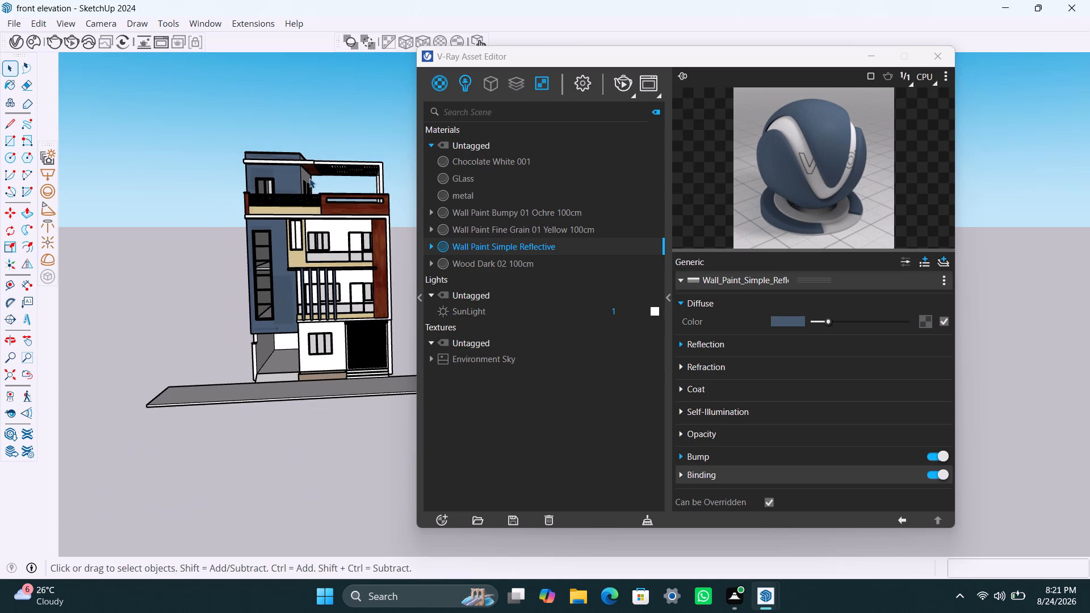
pyautogui.hotkey('ctrl', 's')
pyautogui.hotkey('ctrl', 's')
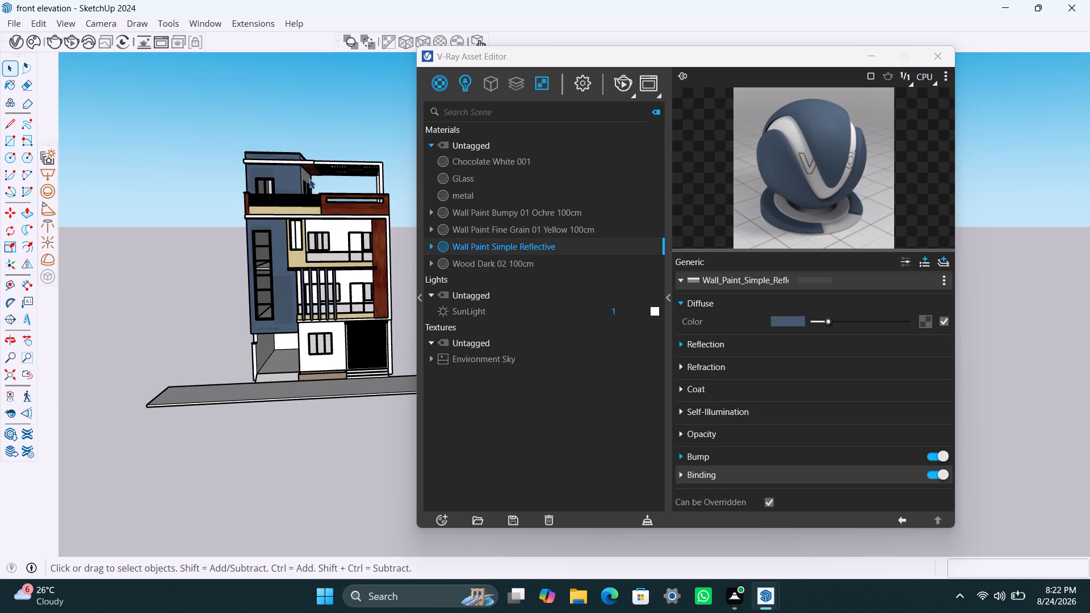
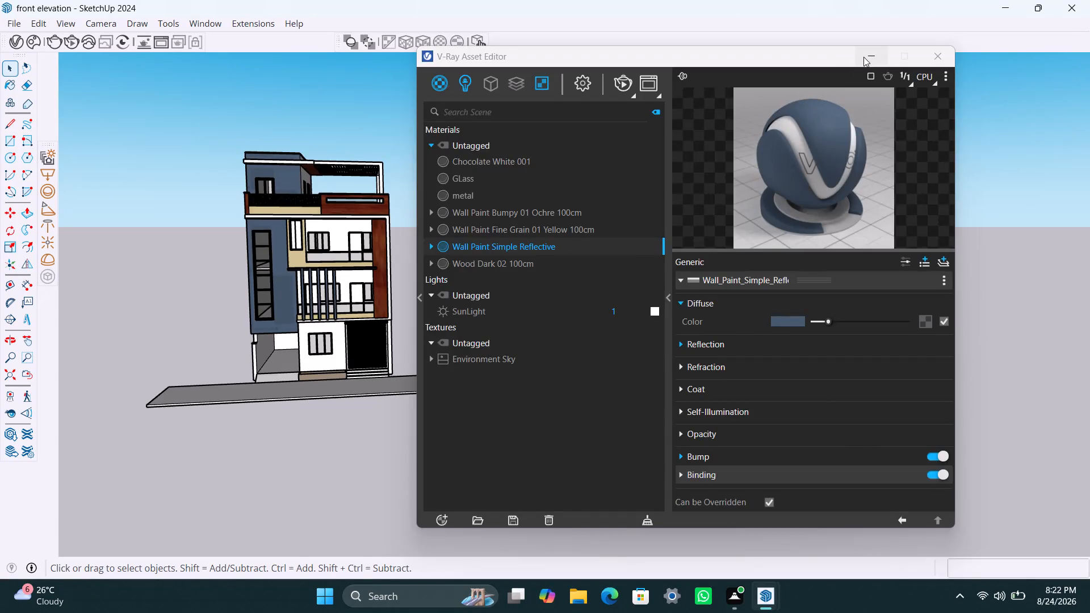
# Minimize the V-Ray Asset Editor and examine the building's front elevation and the ground slab from the front.
pyautogui.click(863, 57)
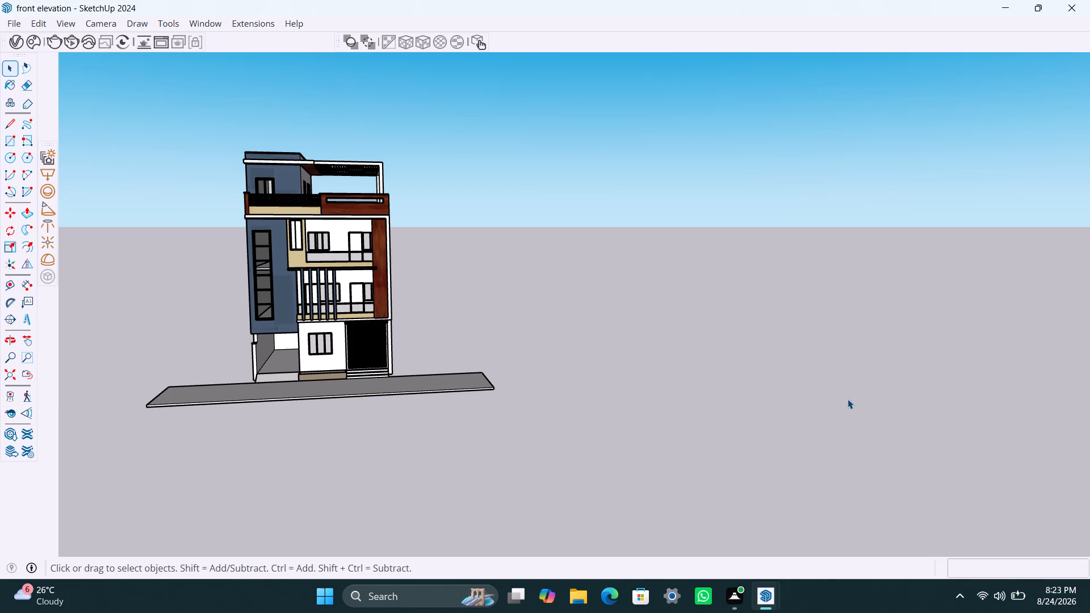
pyautogui.scroll(-4, 336, 381)
pyautogui.moveTo(339, 437); pyautogui.dragTo(287, 425, button='middle')
pyautogui.scroll(7, 321, 366)
pyautogui.moveTo(342, 369); pyautogui.dragTo(472, 406, button='middle')
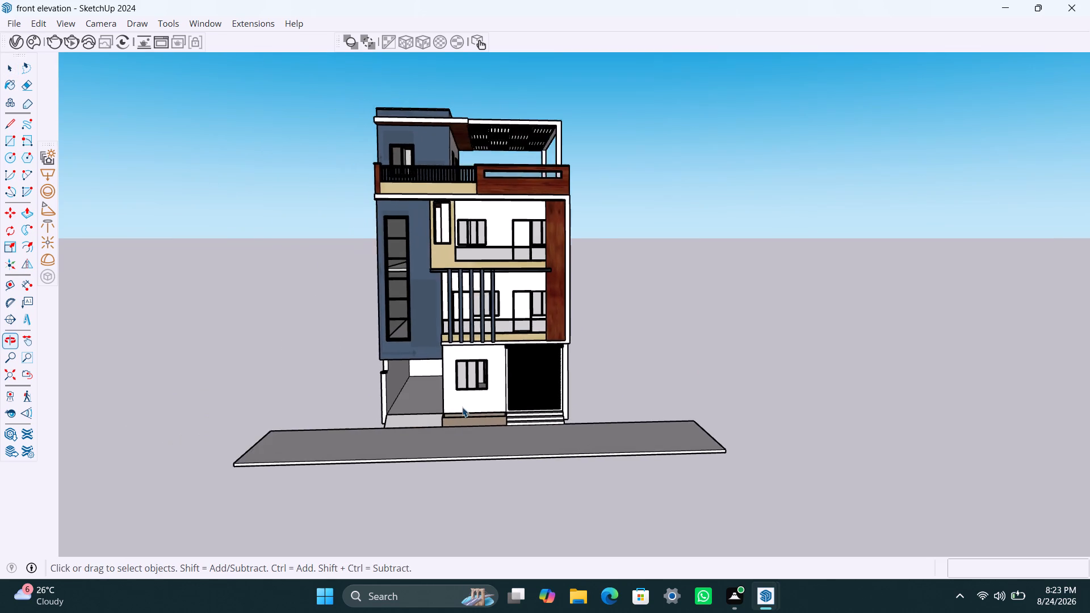
pyautogui.scroll(2, 410, 407)
pyautogui.moveTo(429, 422); pyautogui.dragTo(395, 431, button='middle')
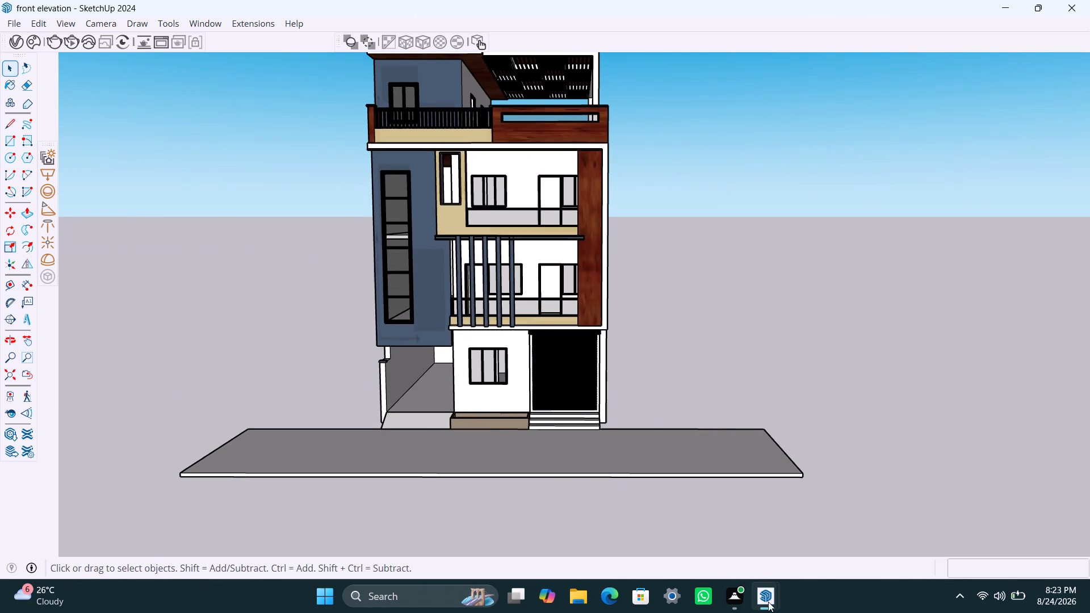
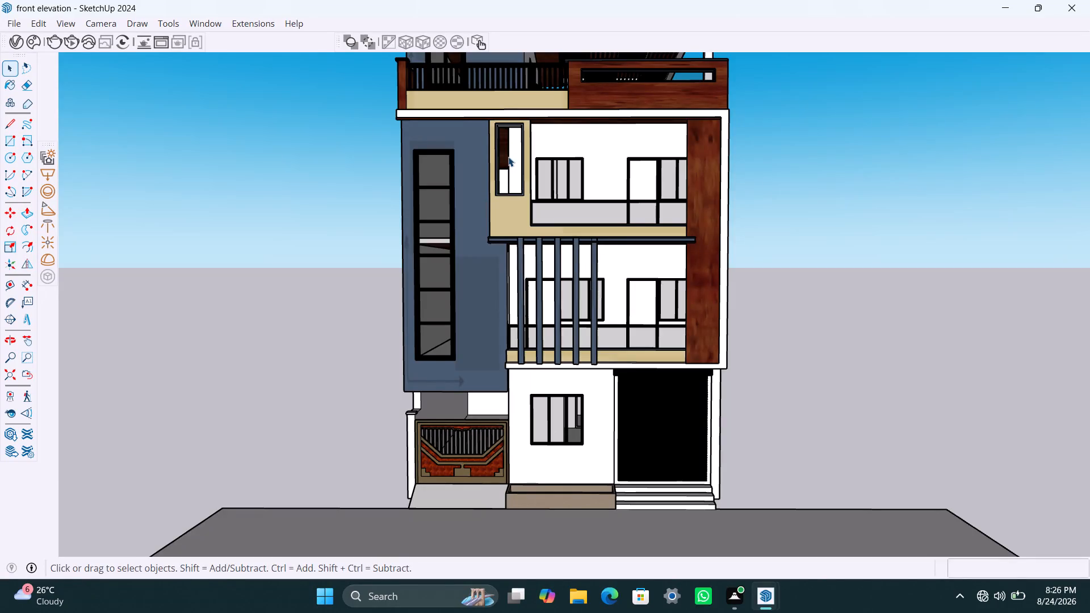
# Move the patterned lattice panel from beside the ground slab to the framed narrow window on the upper floor, about 65' 8" away.
pyautogui.moveTo(508, 159); pyautogui.dragTo(475, 205, button='middle')
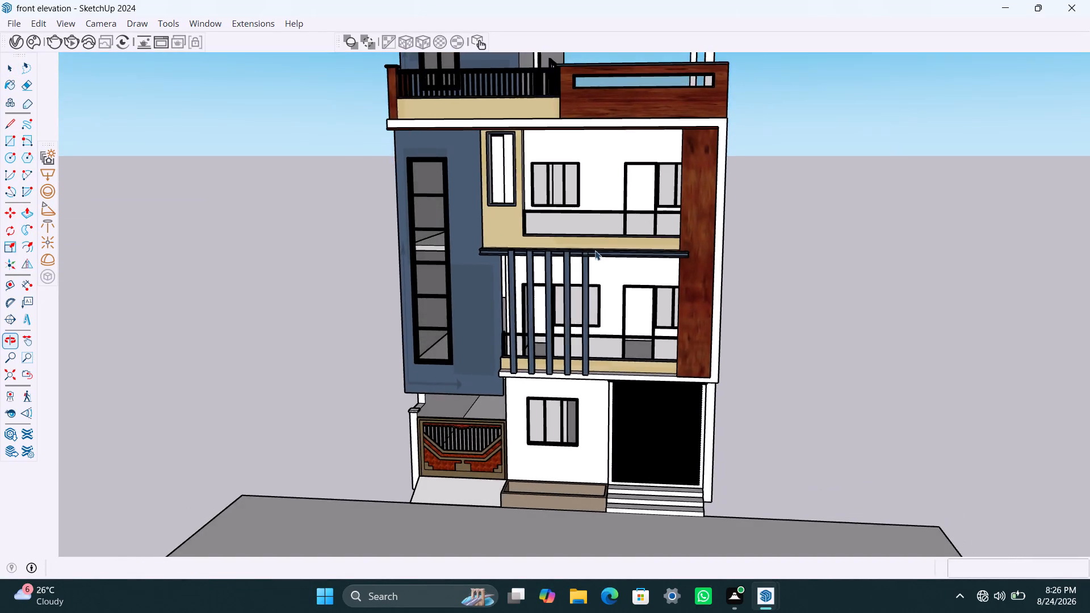
pyautogui.scroll(-6, 728, 331)
pyautogui.click(949, 497)
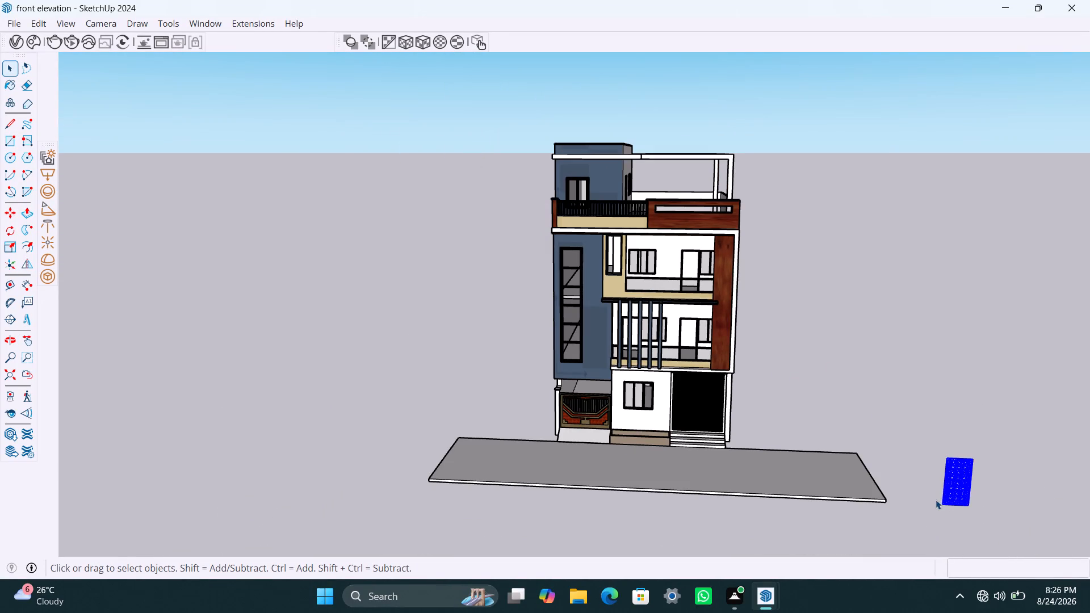
pyautogui.press('m')
pyautogui.click(949, 462)
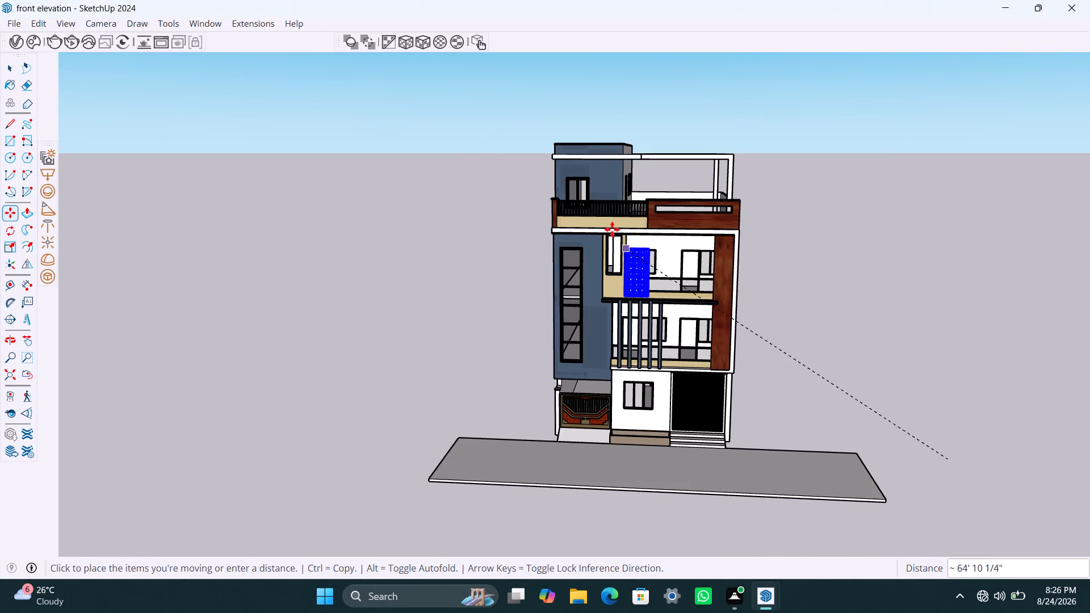
pyautogui.scroll(16, 611, 232)
pyautogui.moveTo(607, 242); pyautogui.dragTo(605, 191, button='middle')
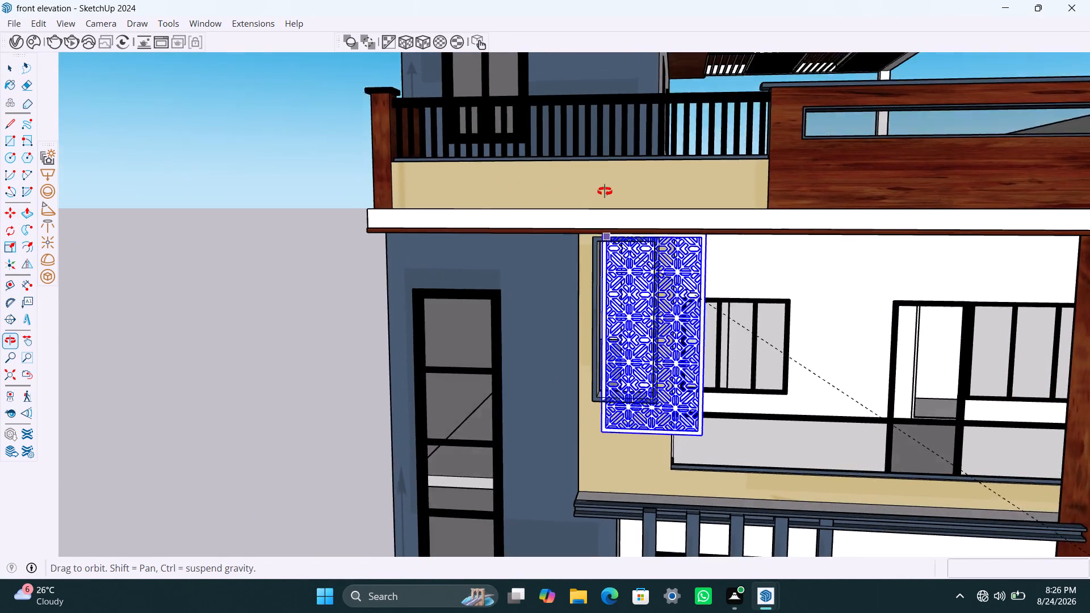
pyautogui.moveTo(605, 191); pyautogui.dragTo(611, 169, button='middle')
pyautogui.scroll(15, 605, 233)
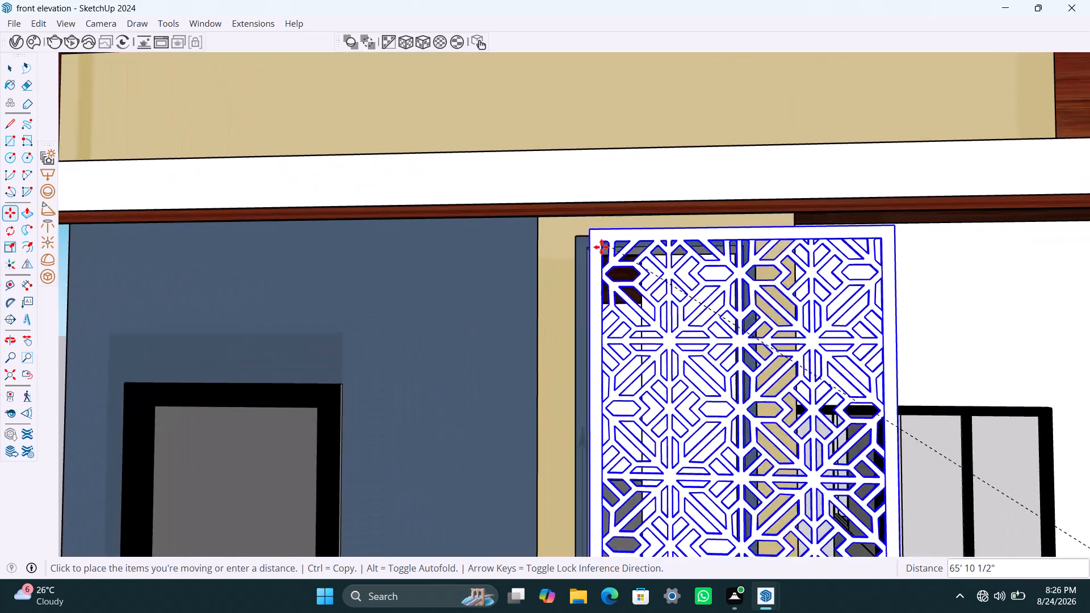
pyautogui.scroll(6, 601, 247)
pyautogui.click(604, 285)
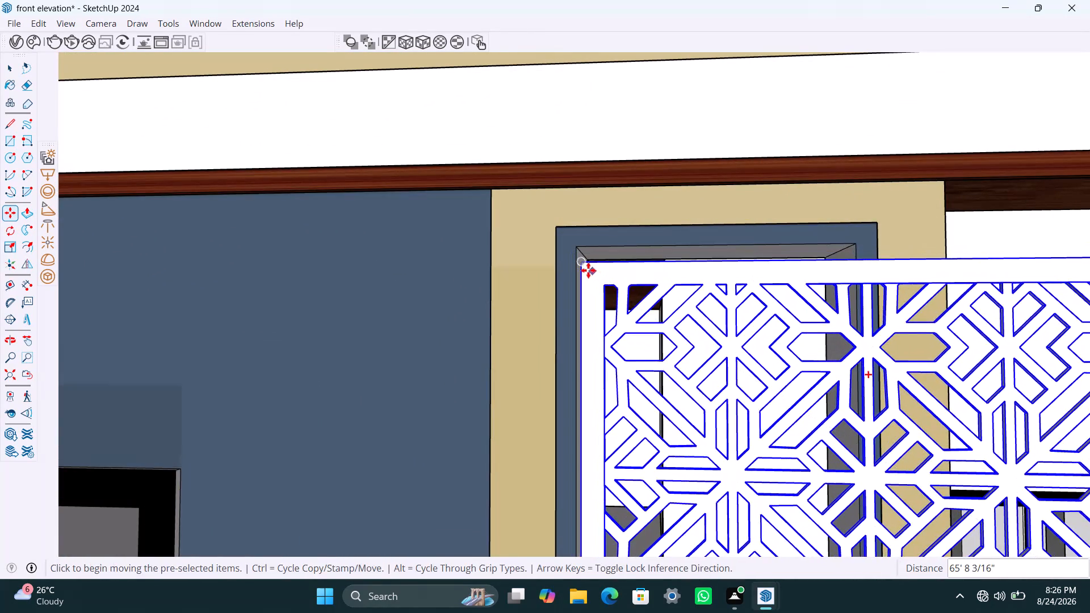
# Move the lattice panel by its upper corner to the inner upper corner of the blue window frame.
pyautogui.moveTo(588, 270); pyautogui.dragTo(756, 314, button='middle')
pyautogui.scroll(11, 649, 279)
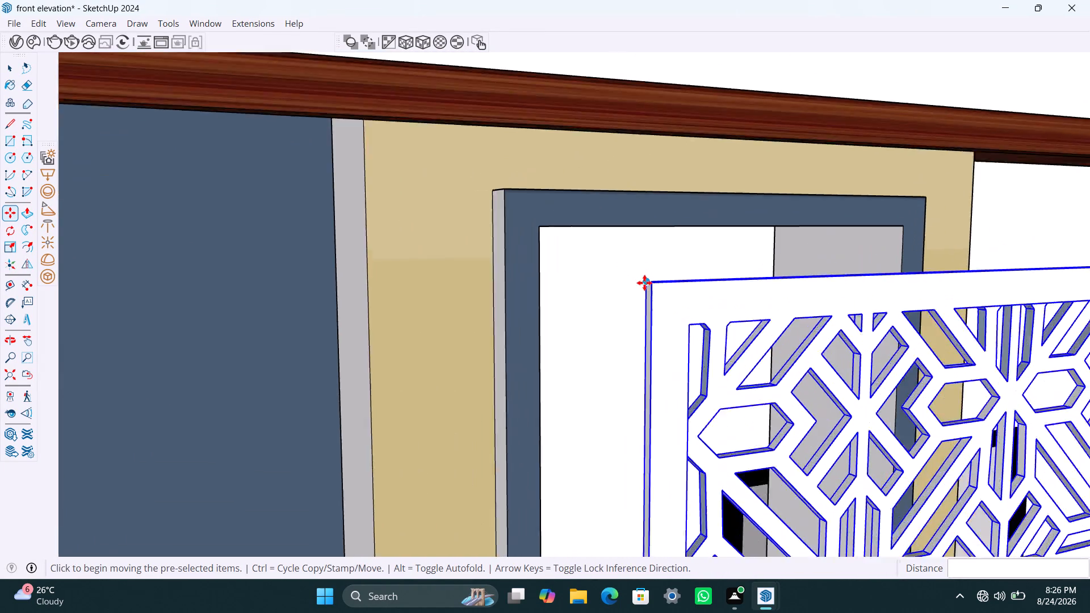
pyautogui.scroll(4, 644, 283)
pyautogui.scroll(-5, 651, 288)
pyautogui.click(663, 296)
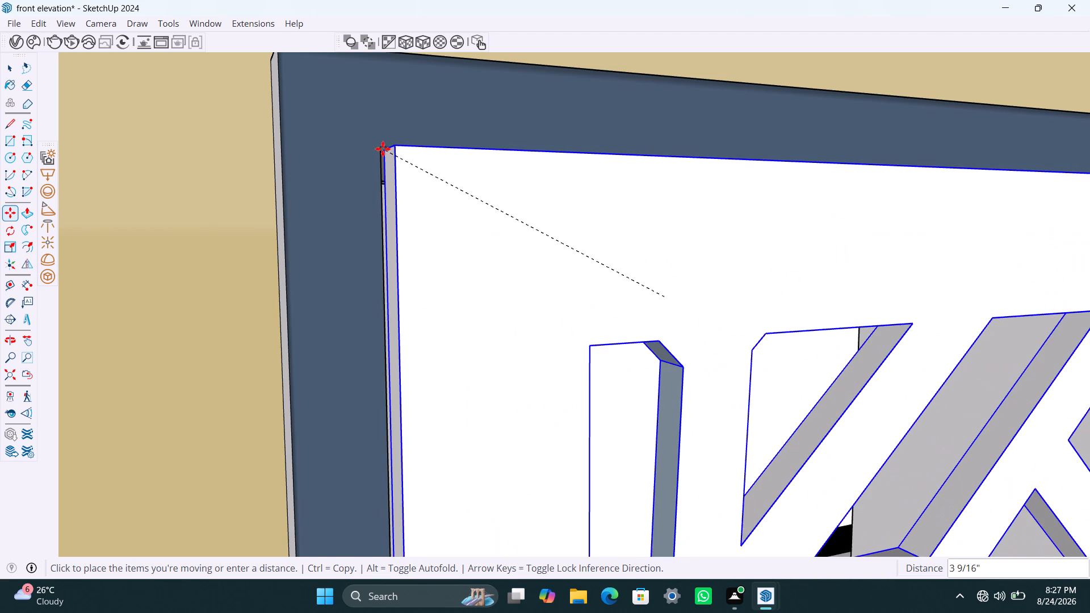
pyautogui.click(385, 150)
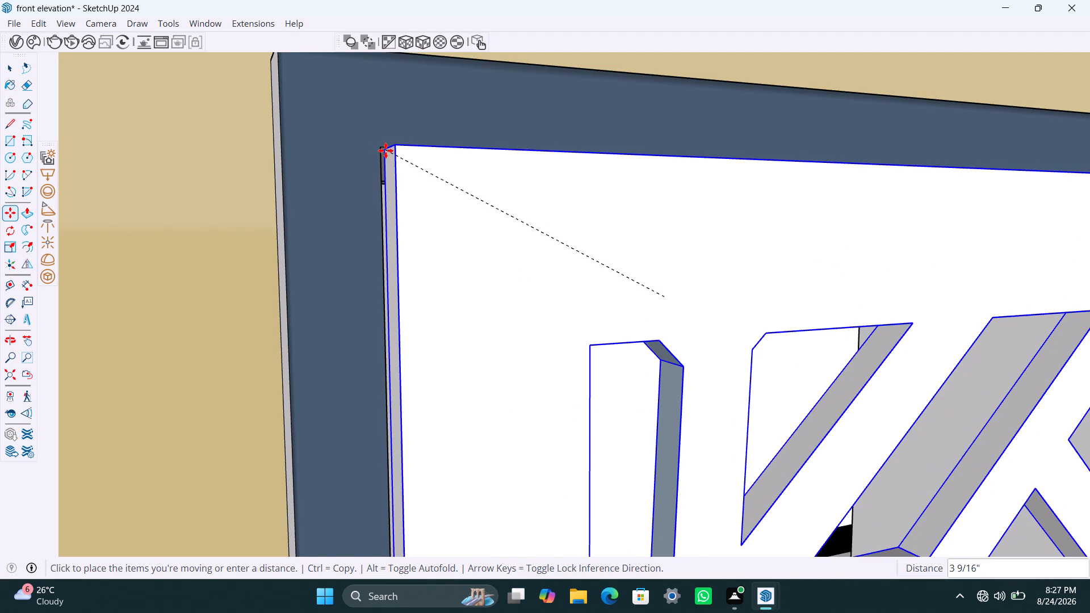
pyautogui.click(401, 149)
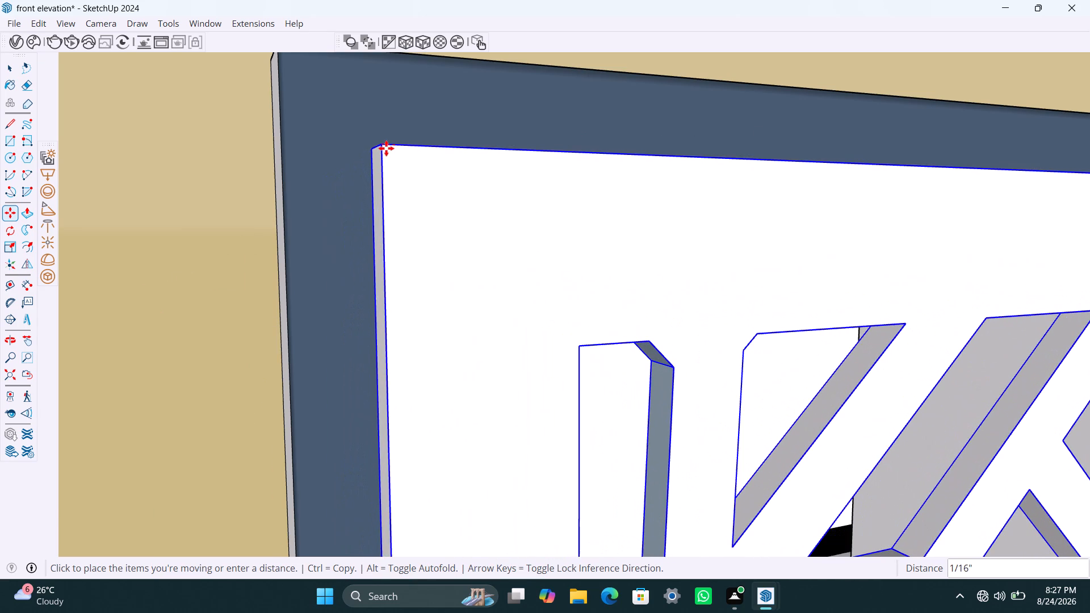
pyautogui.click(425, 221)
pyautogui.press('space')
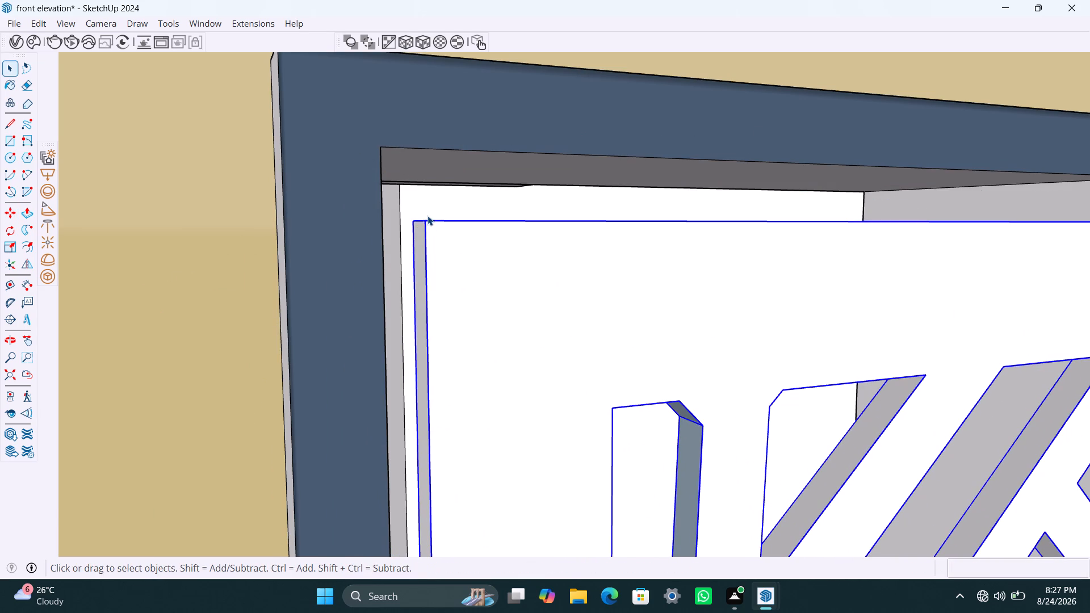
pyautogui.press('m')
pyautogui.click(426, 219)
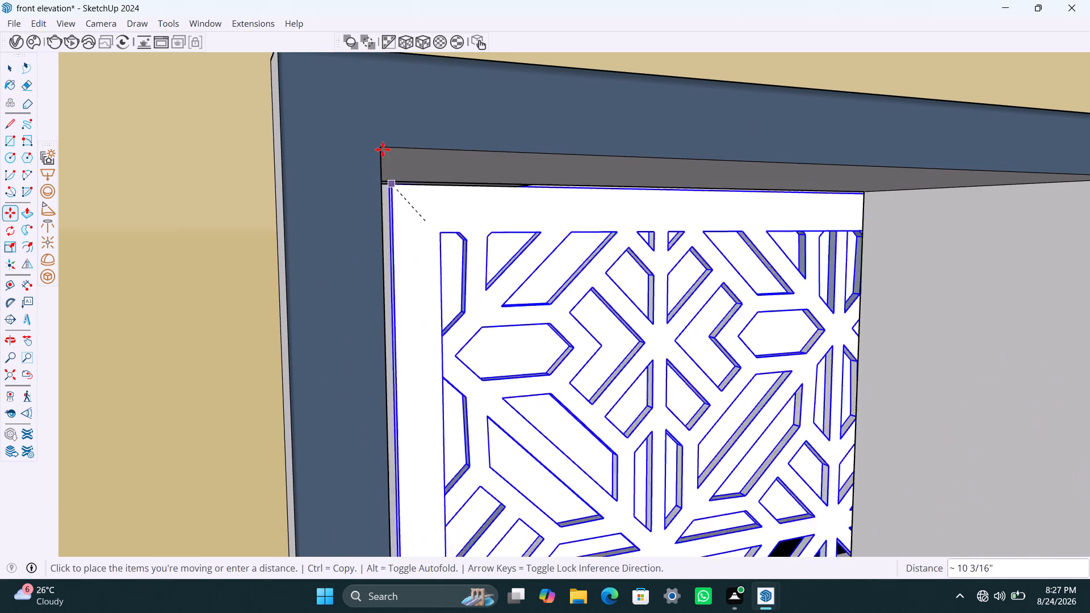
pyautogui.click(384, 146)
# Scale the lattice panel's width along the red axis by about 0.56 to narrow it within the window frame.
pyautogui.scroll(-6, 406, 233)
pyautogui.scroll(-6, 452, 275)
pyautogui.scroll(-9, 496, 381)
pyautogui.press('s')
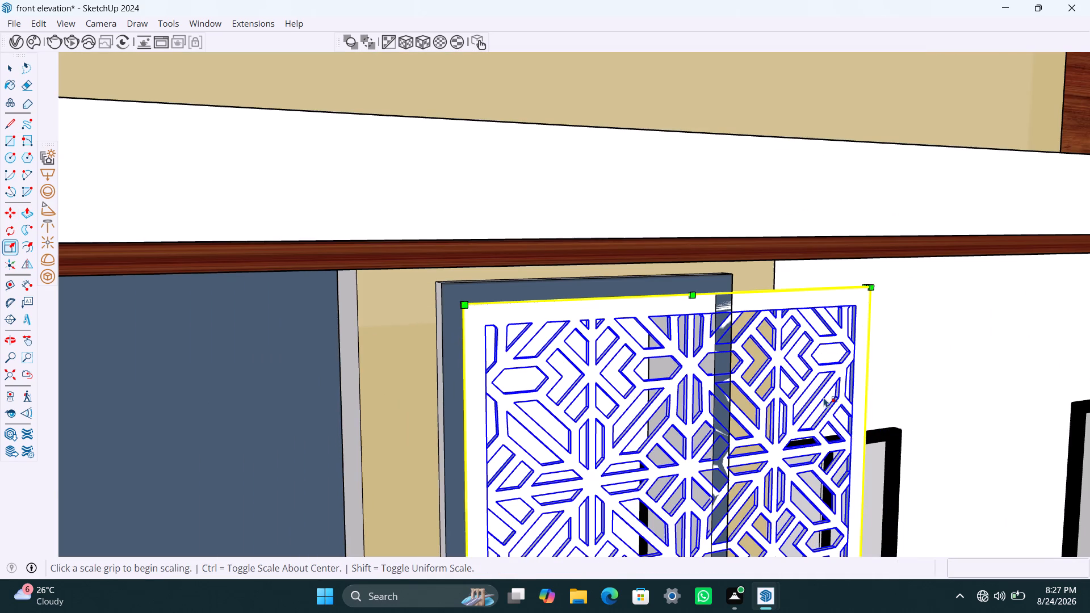
pyautogui.scroll(-5, 758, 484)
pyautogui.scroll(-5, 698, 508)
pyautogui.keyDown('shift'); pyautogui.moveTo(697, 508); pyautogui.dragTo(632, 478, button='middle'); pyautogui.keyUp('shift')
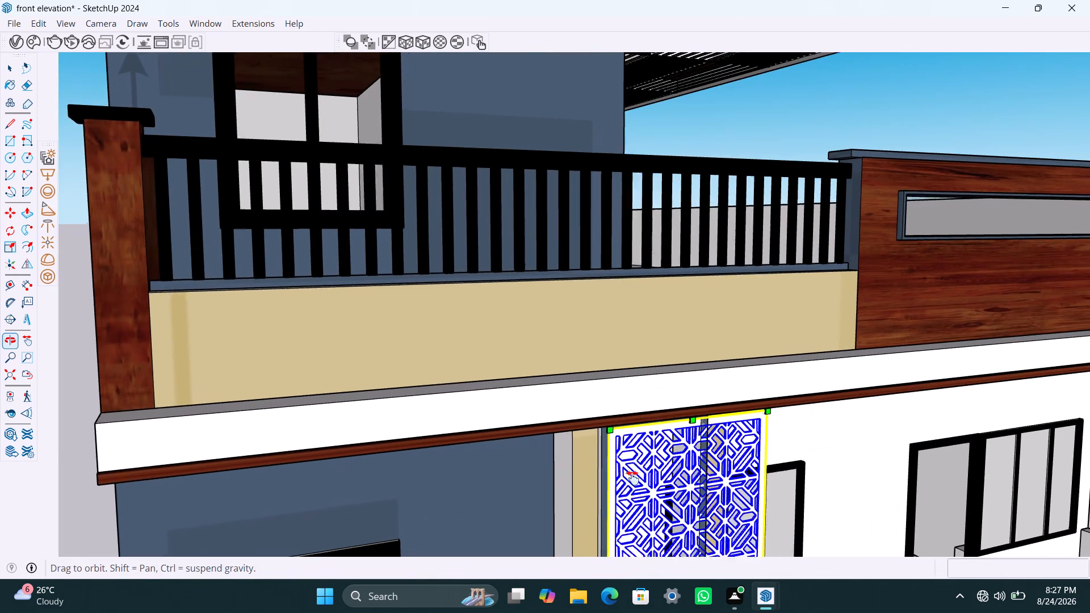
pyautogui.keyDown('shift'); pyautogui.moveTo(632, 478); pyautogui.dragTo(410, 159, button='middle'); pyautogui.keyUp('shift')
pyautogui.scroll(-4, 484, 258)
pyautogui.moveTo(494, 291); pyautogui.dragTo(469, 304, button='middle')
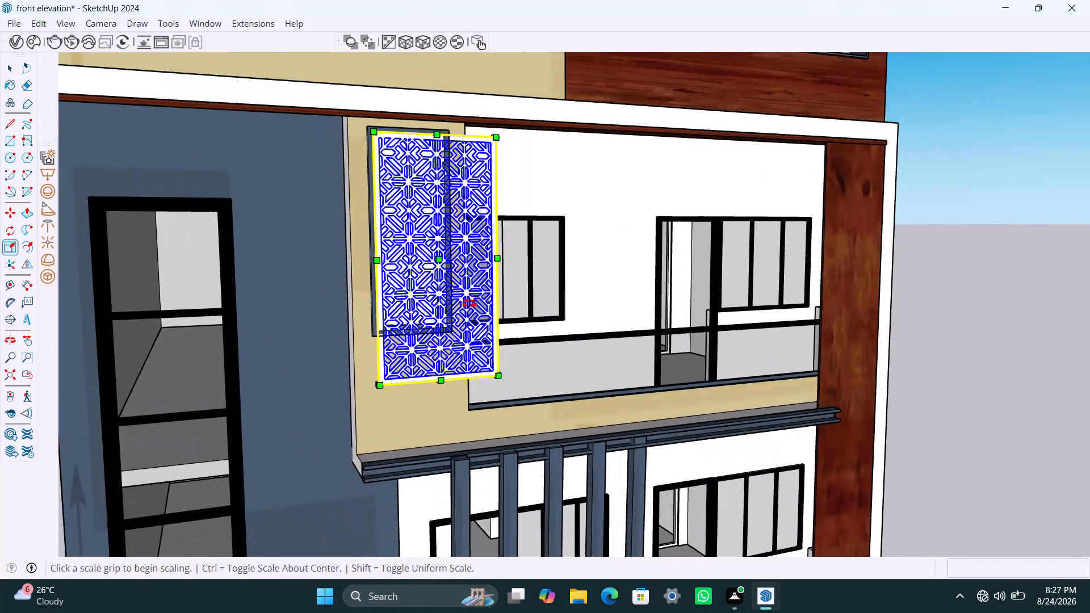
pyautogui.moveTo(469, 304); pyautogui.dragTo(196, 299, button='middle')
pyautogui.scroll(9, 496, 272)
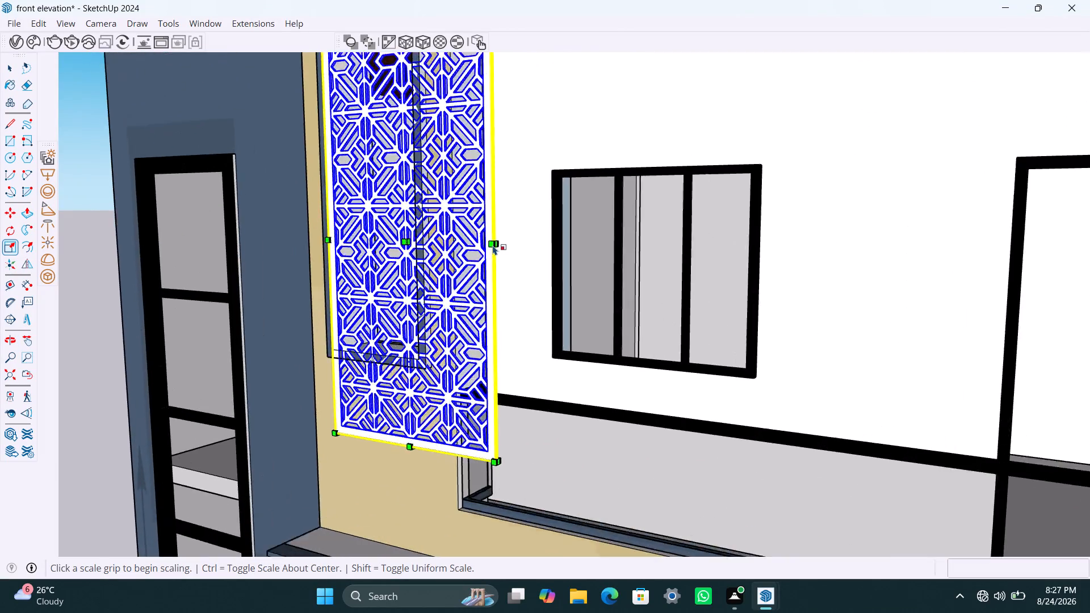
pyautogui.scroll(11, 493, 245)
pyautogui.click(482, 231)
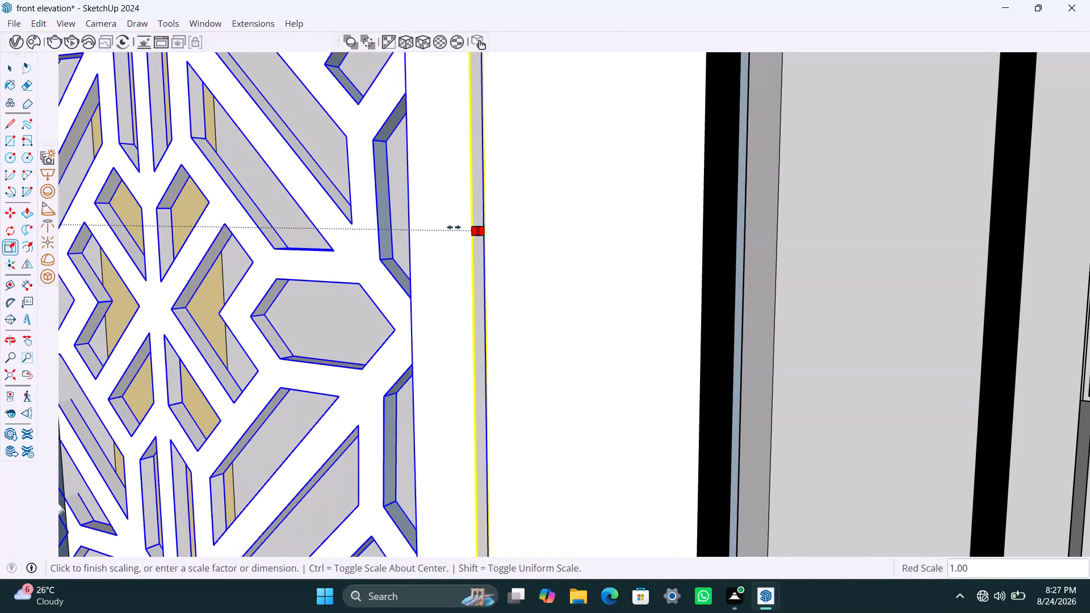
pyautogui.scroll(-14, 300, 232)
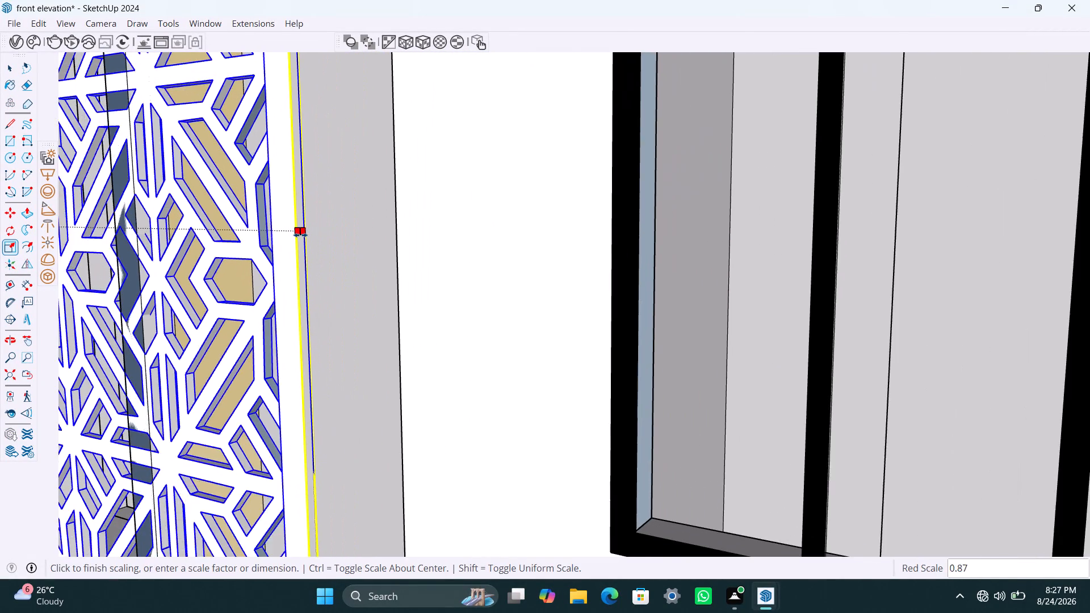
pyautogui.scroll(-5, 304, 237)
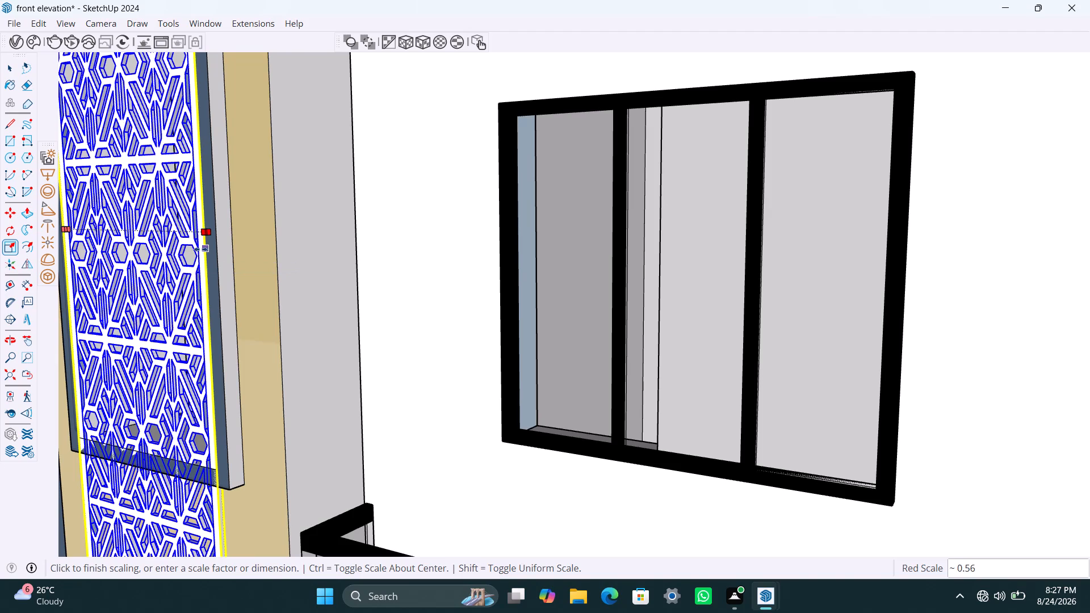
pyautogui.click(200, 249)
# Scale the lattice panel's width along the red axis by about 1.04 to close the gap at the frame's side.
pyautogui.scroll(-5, 216, 267)
pyautogui.moveTo(208, 274); pyautogui.dragTo(289, 274, button='middle')
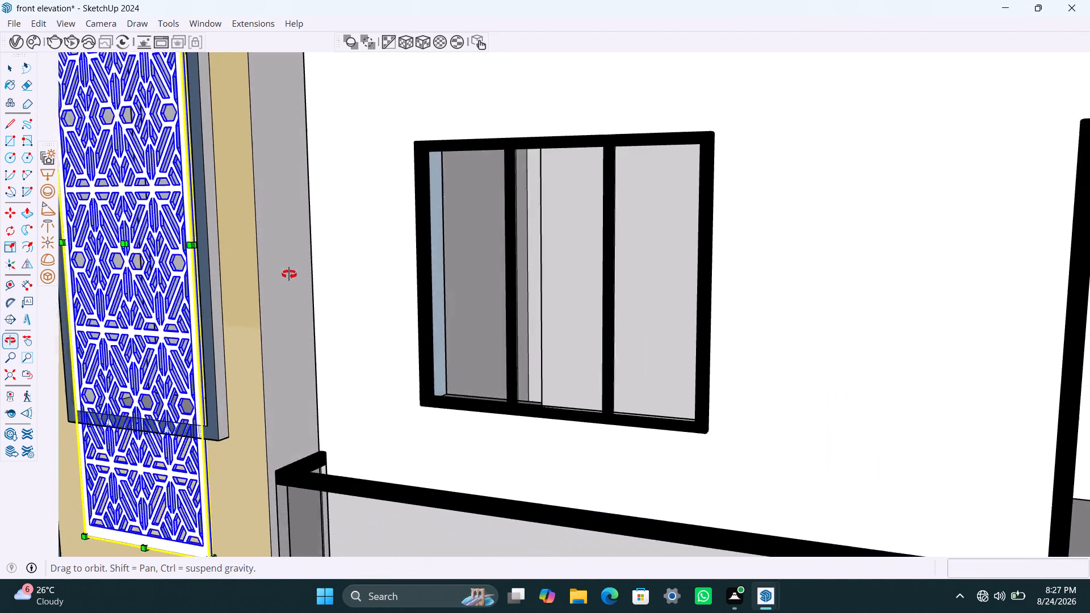
pyautogui.moveTo(289, 274); pyautogui.dragTo(295, 274, button='middle')
pyautogui.scroll(9, 192, 276)
pyautogui.scroll(-4, 213, 284)
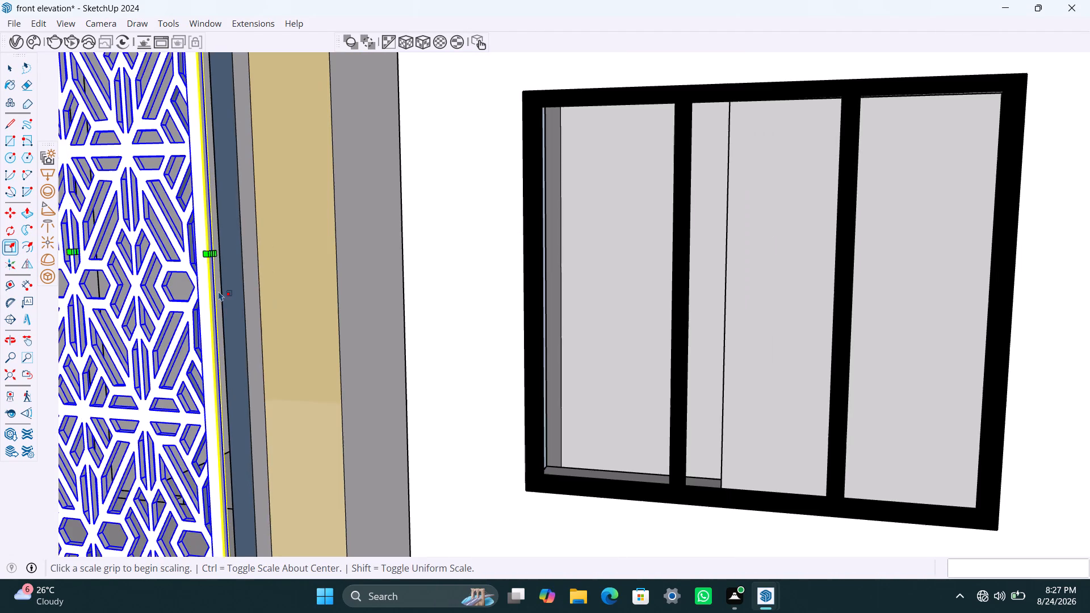
pyautogui.scroll(7, 213, 252)
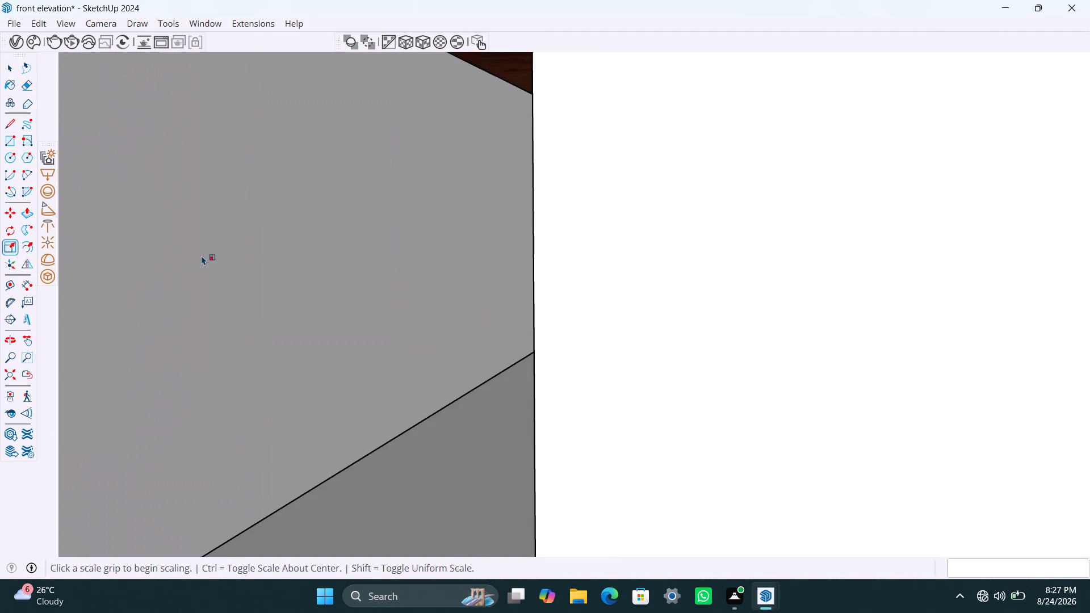
pyautogui.scroll(-3, 217, 261)
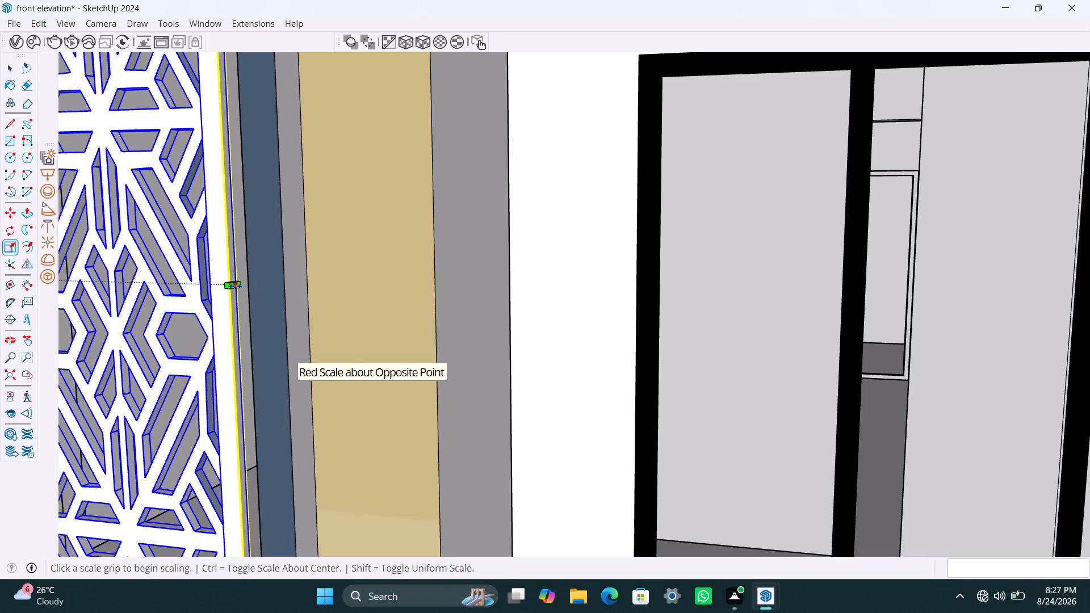
pyautogui.click(236, 286)
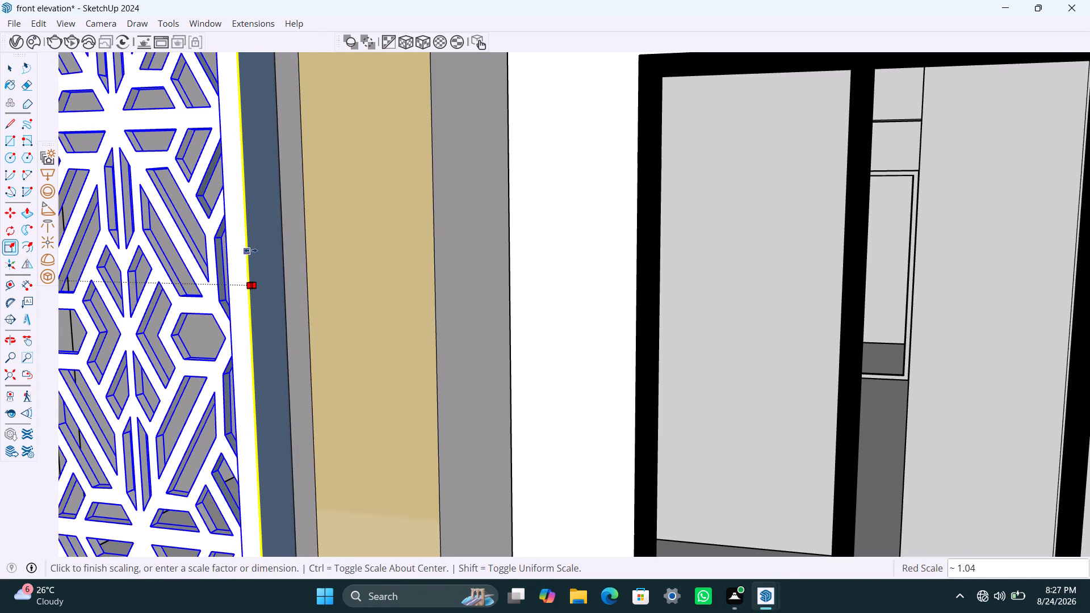
pyautogui.click(250, 250)
# Scale the lattice panel's height along the green axis by about 0.78 so its lower edge meets the window frame.
pyautogui.scroll(-20, 241, 319)
pyautogui.scroll(-7, 241, 319)
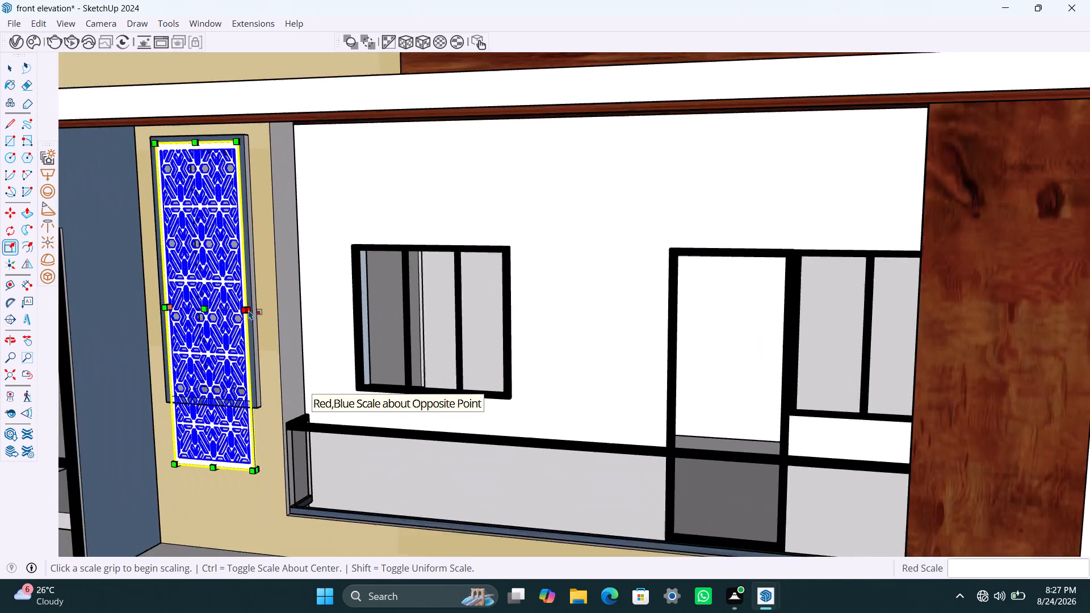
pyautogui.scroll(-5, 249, 310)
pyautogui.moveTo(253, 320); pyautogui.dragTo(381, 158, button='middle')
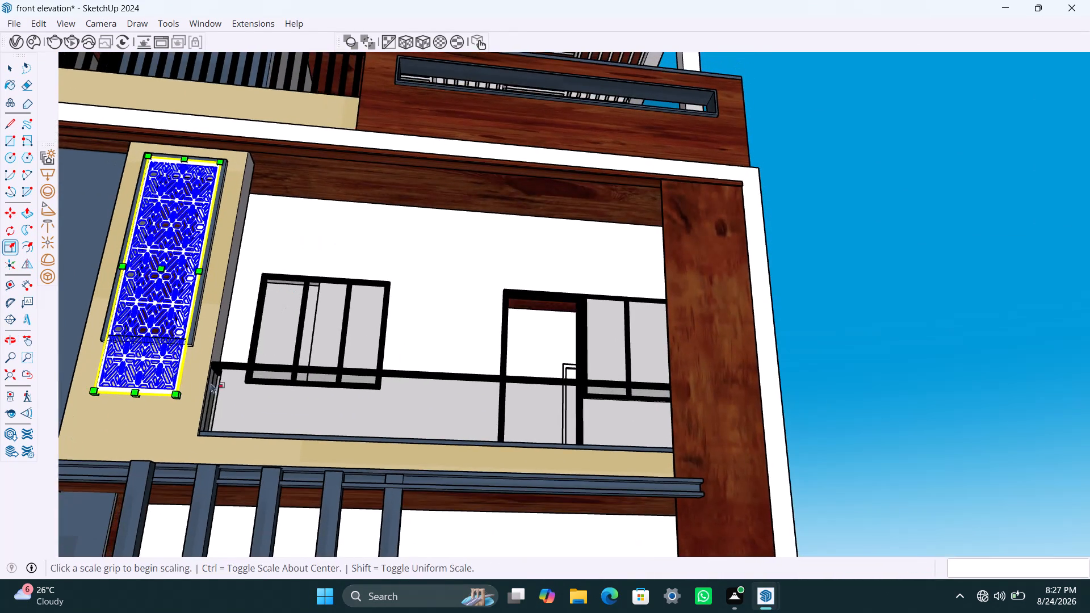
pyautogui.scroll(4, 178, 395)
pyautogui.moveTo(140, 407); pyautogui.dragTo(255, 347, button='middle')
pyautogui.scroll(12, 229, 360)
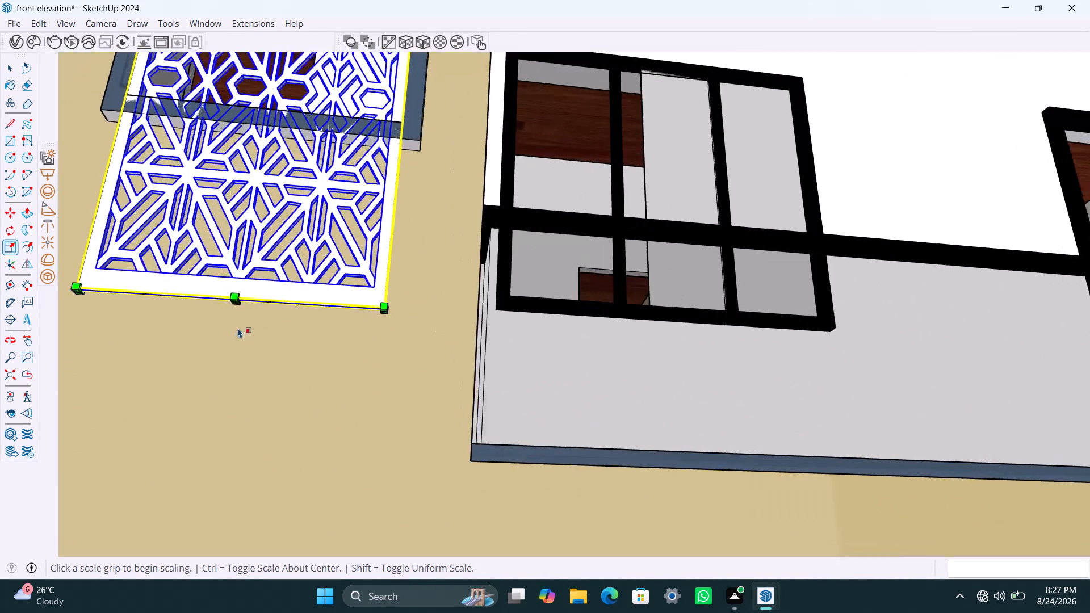
pyautogui.scroll(4, 242, 310)
pyautogui.moveTo(244, 297); pyautogui.dragTo(301, 219, button='middle')
pyautogui.scroll(3, 251, 258)
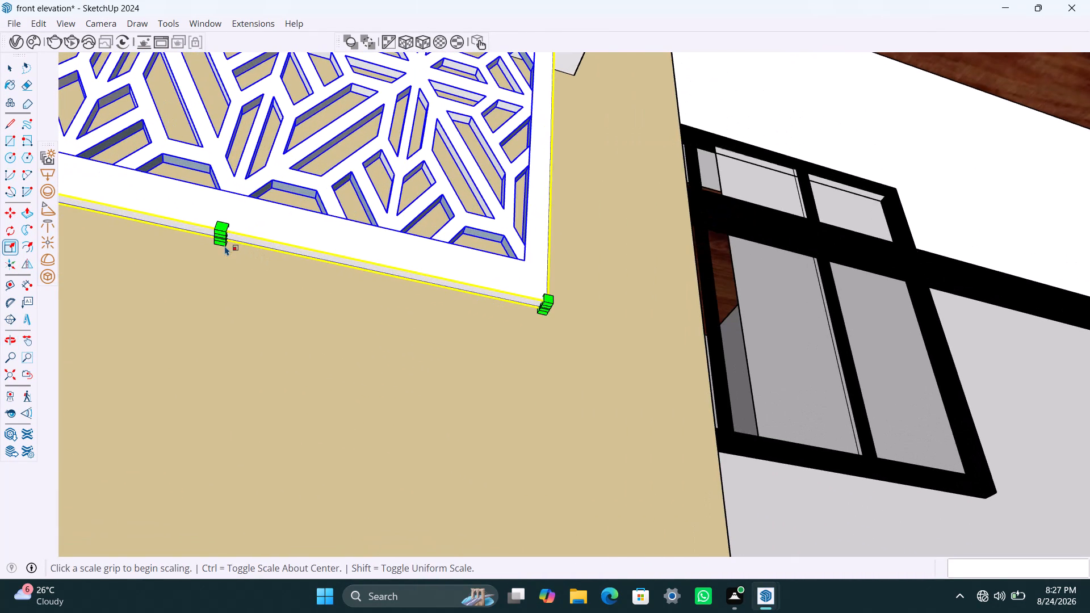
pyautogui.click(223, 238)
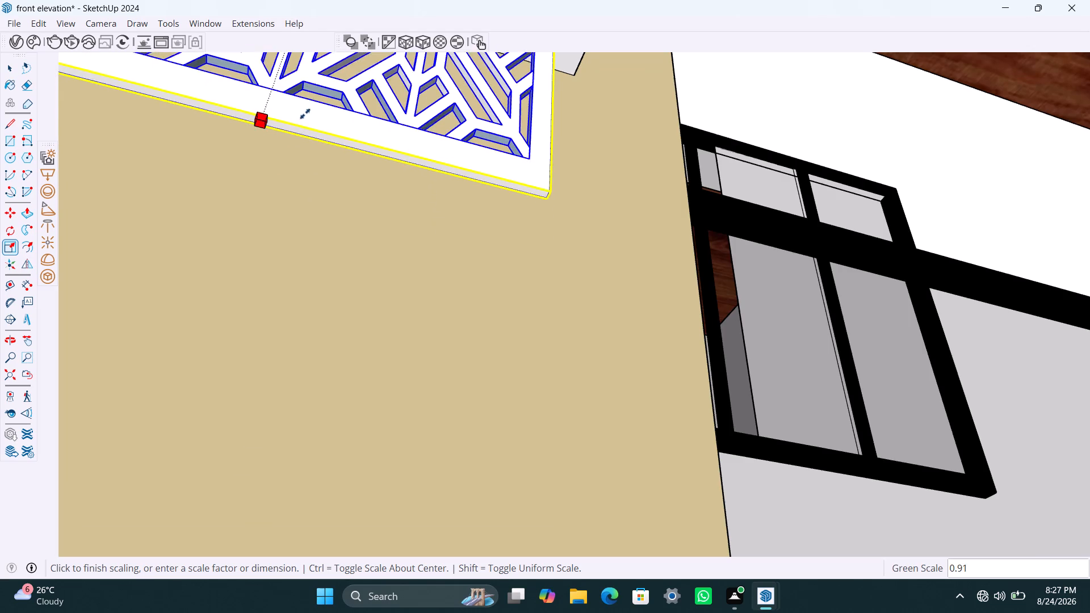
pyautogui.scroll(-4, 305, 114)
pyautogui.moveTo(305, 117); pyautogui.dragTo(258, 263, button='middle')
pyautogui.scroll(-4, 290, 232)
pyautogui.moveTo(315, 186); pyautogui.dragTo(314, 203, button='middle')
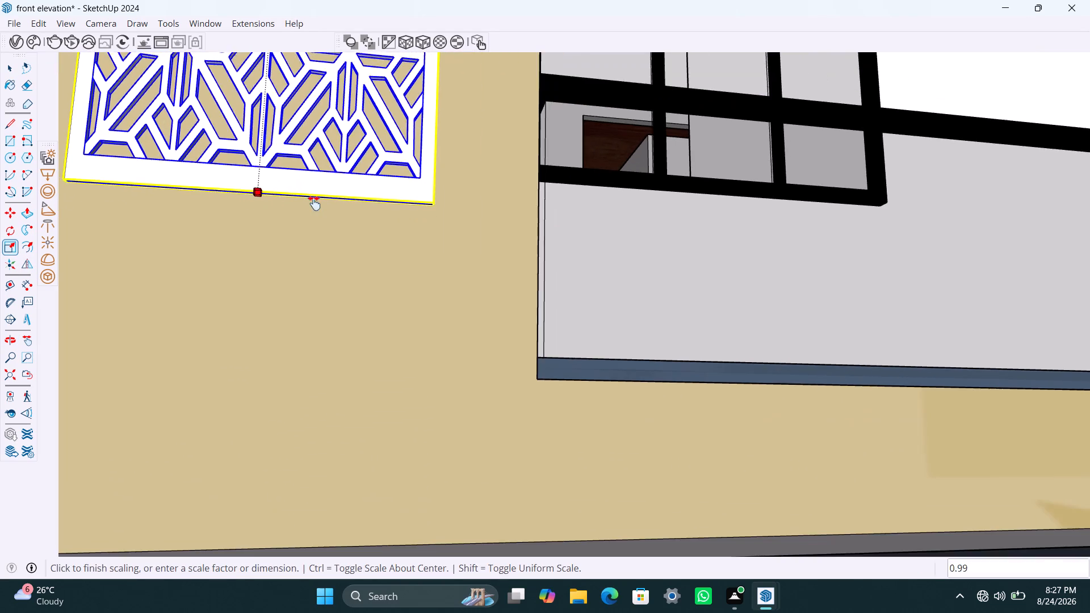
pyautogui.moveTo(314, 203); pyautogui.dragTo(286, 454, button='middle')
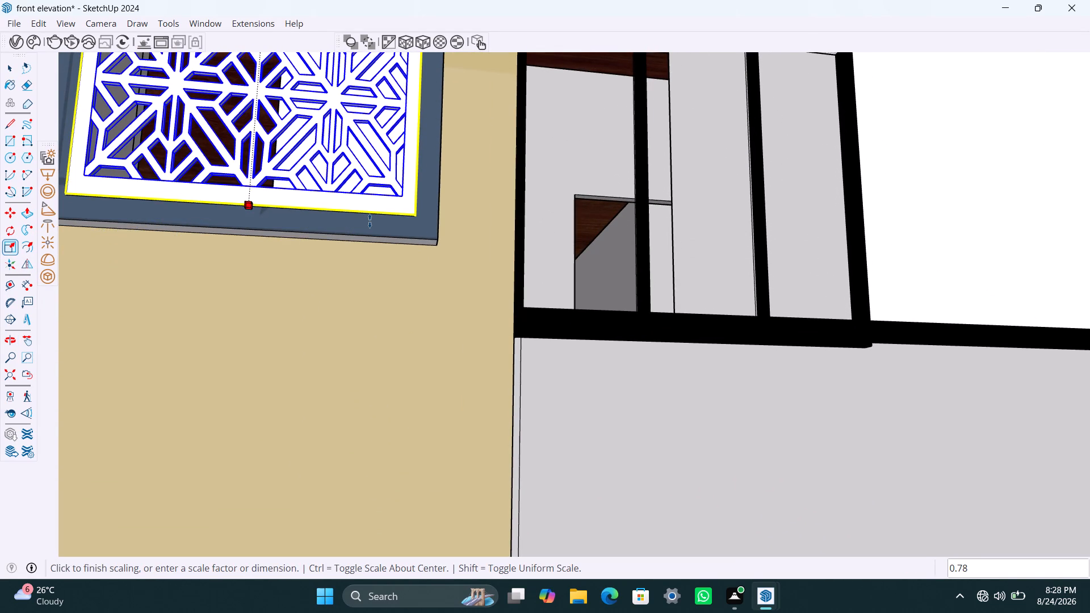
pyautogui.click(370, 221)
pyautogui.press('space')
# Deselect the fitted lattice panel and save the front elevation model.
pyautogui.scroll(-20, 312, 303)
pyautogui.scroll(-6, 312, 303)
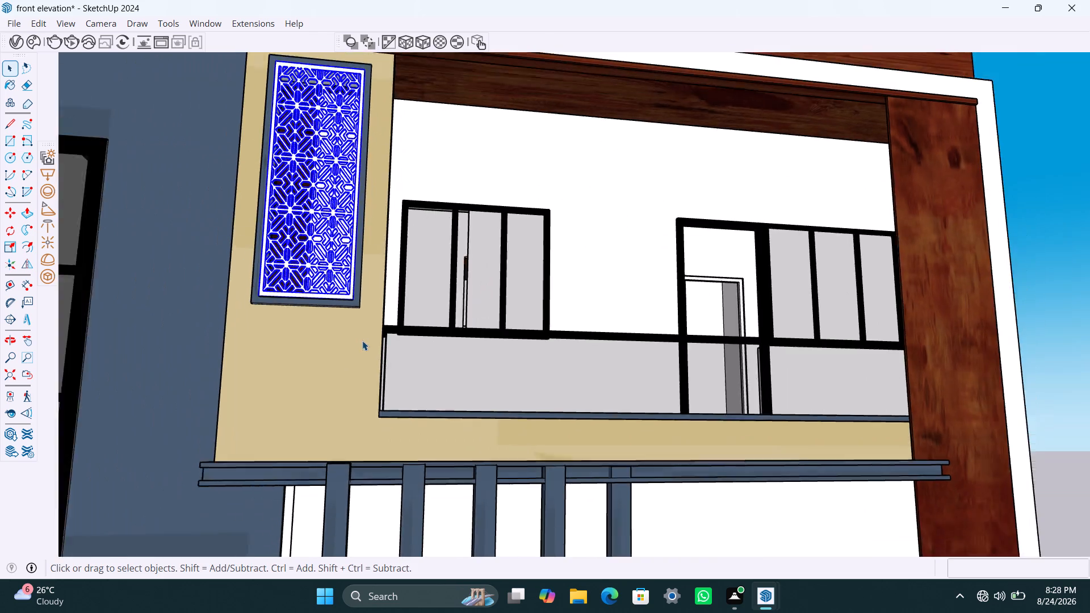
pyautogui.scroll(-4, 362, 341)
pyautogui.moveTo(367, 326); pyautogui.dragTo(305, 486, button='middle')
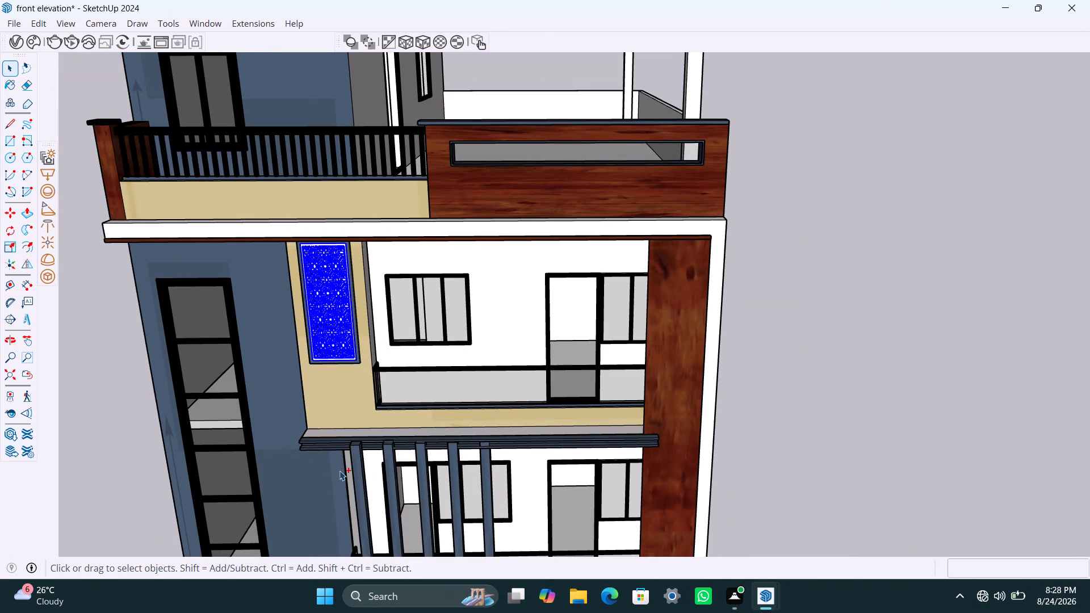
pyautogui.hotkey('ctrl', 's')
pyautogui.press('space')
pyautogui.click(738, 363)
pyautogui.scroll(-3, 517, 388)
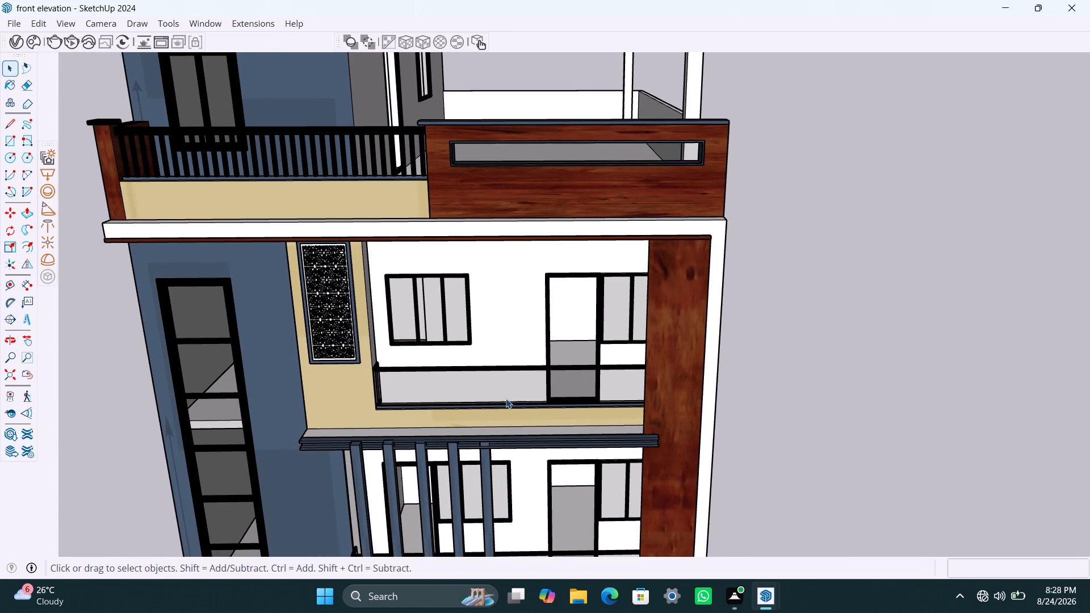
pyautogui.moveTo(481, 418); pyautogui.dragTo(565, 356, button='middle')
pyautogui.hotkey('ctrl', 's')
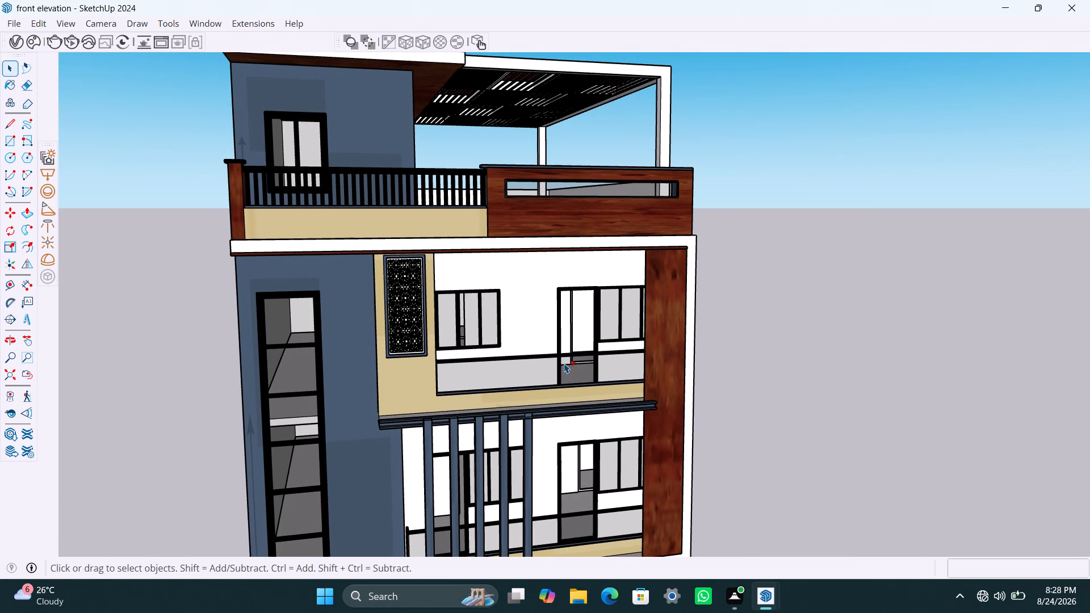
# Bring the whole front elevation into view and save the model.
pyautogui.scroll(-2, 563, 368)
pyautogui.keyDown('shift'); pyautogui.moveTo(551, 378); pyautogui.dragTo(493, 295, button='middle'); pyautogui.keyUp('shift')
pyautogui.scroll(-4, 512, 394)
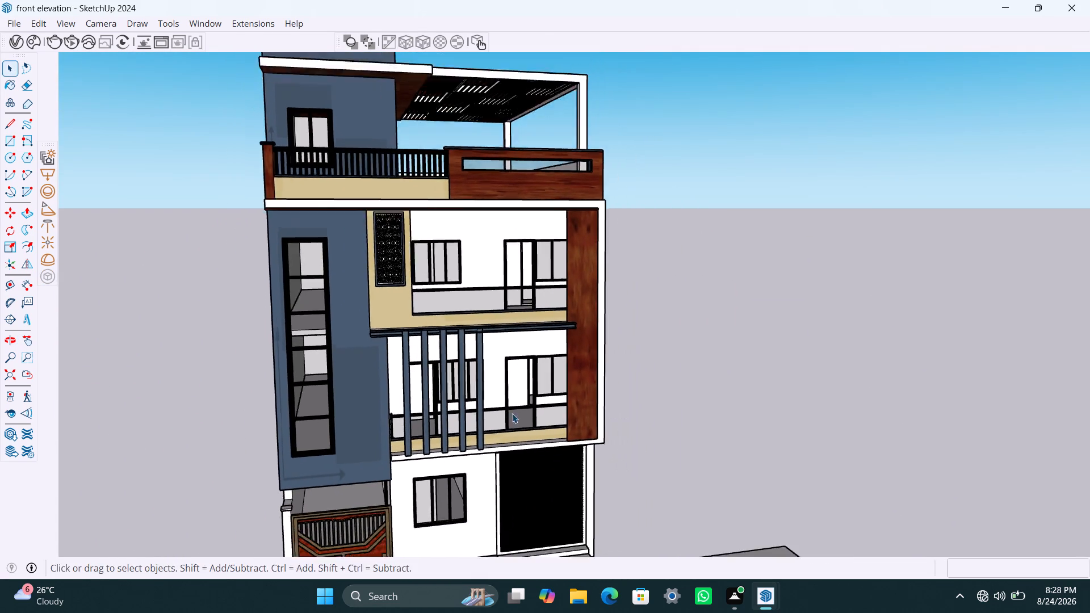
pyautogui.moveTo(511, 421); pyautogui.dragTo(447, 409, button='middle')
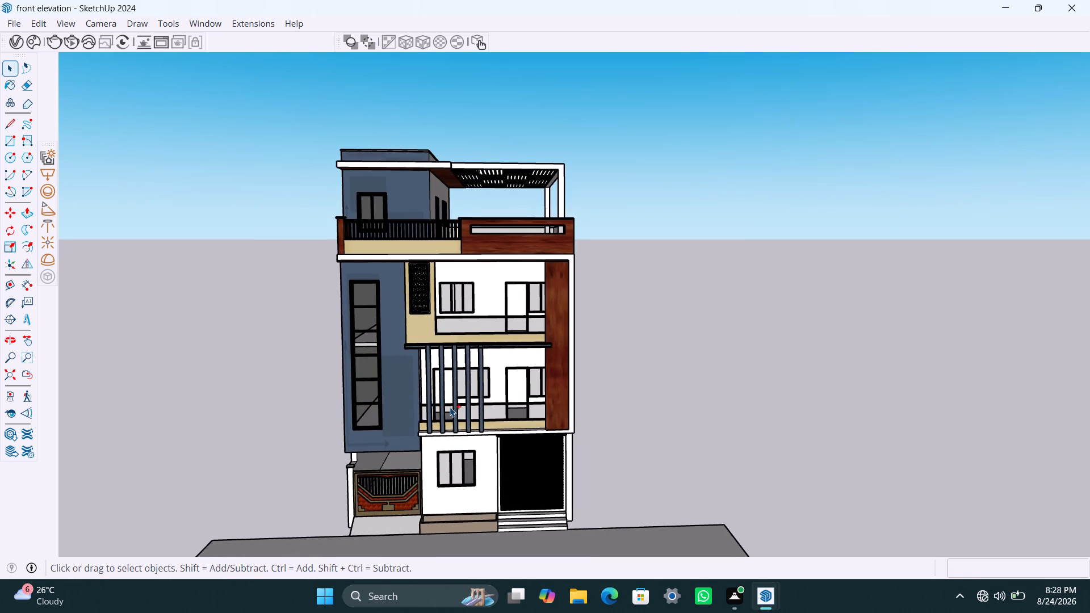
pyautogui.hotkey('ctrl', 's')
# Apply the V-Ray metal material to the cap of the gate pillar inside its group, then leave the group.
pyautogui.scroll(14, 338, 467)
pyautogui.click(366, 454)
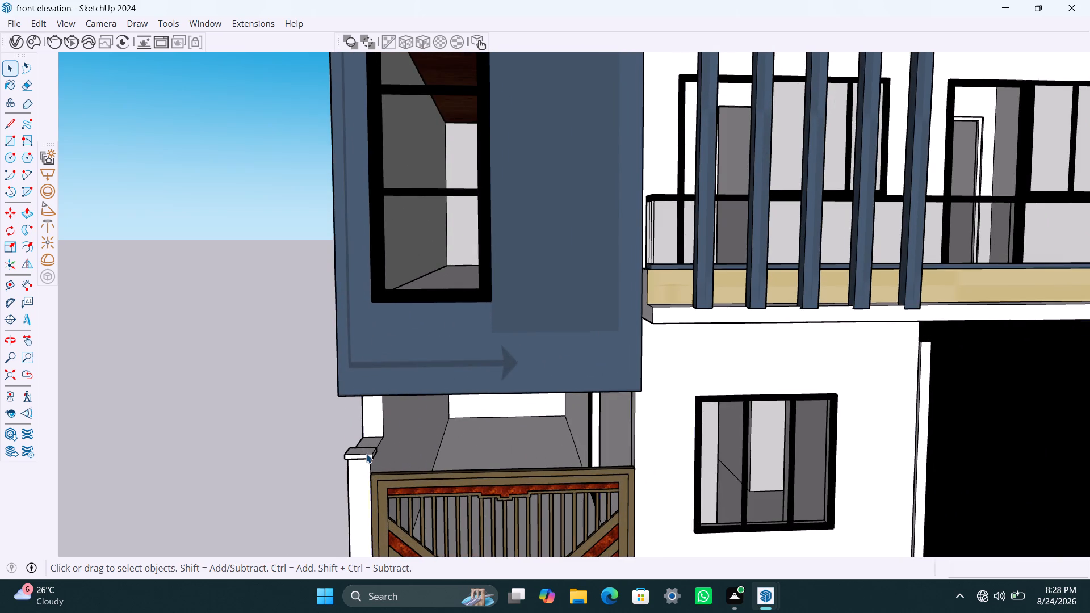
pyautogui.tripleClick(366, 454)
pyautogui.click(366, 453)
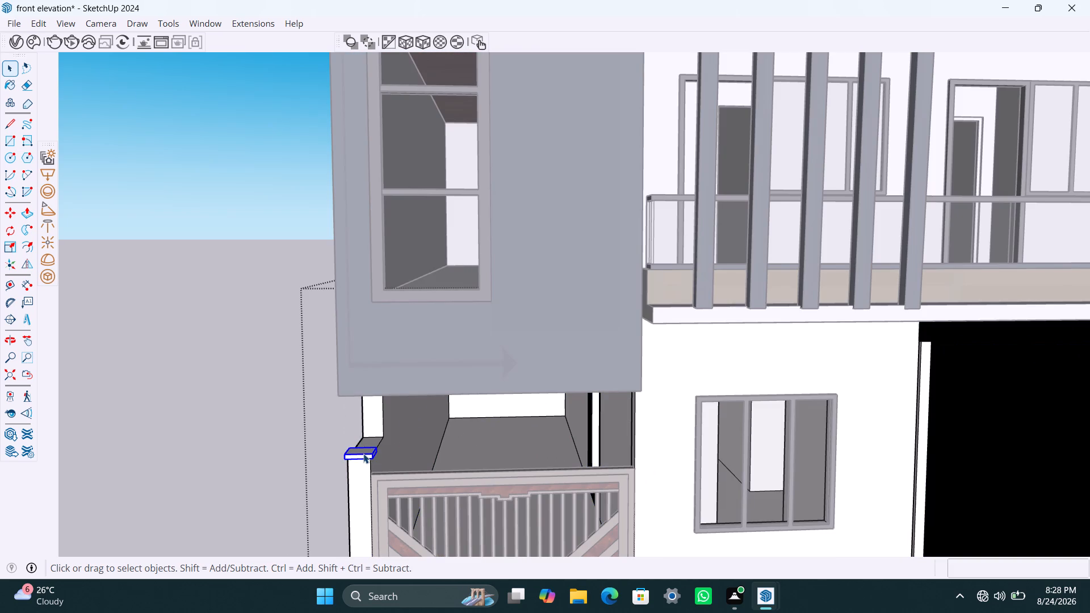
pyautogui.click(762, 595)
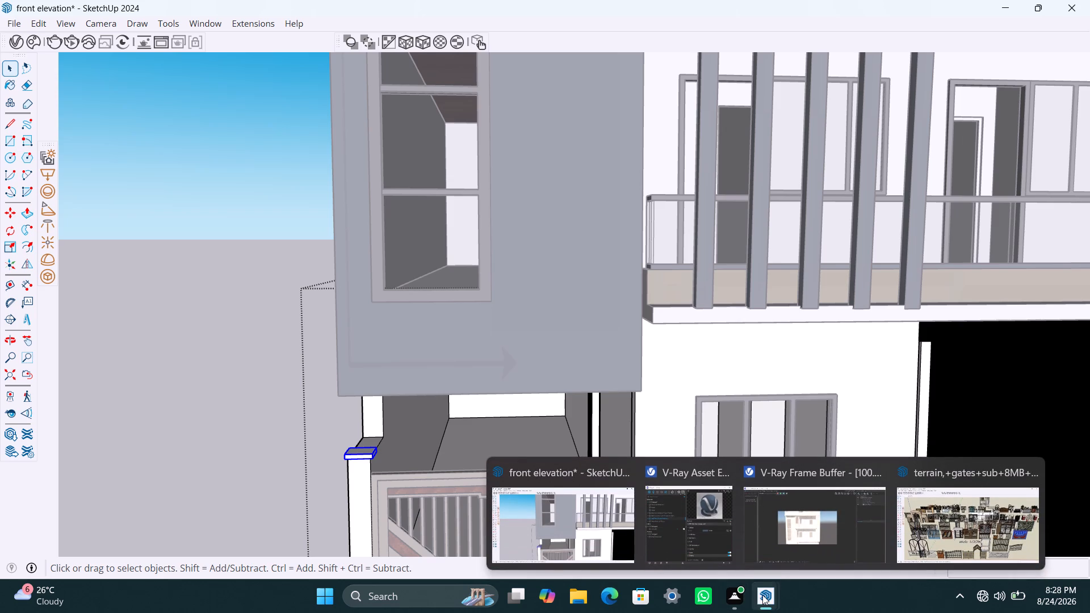
pyautogui.click(711, 545)
pyautogui.rightClick(466, 225)
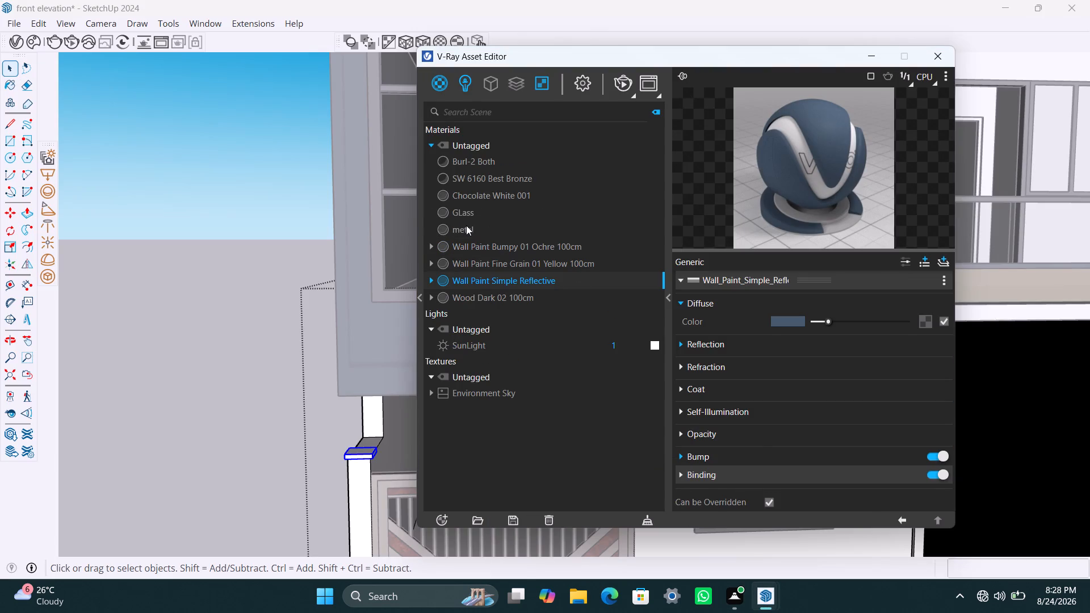
pyautogui.click(467, 226)
pyautogui.click(505, 261)
pyautogui.click(292, 403)
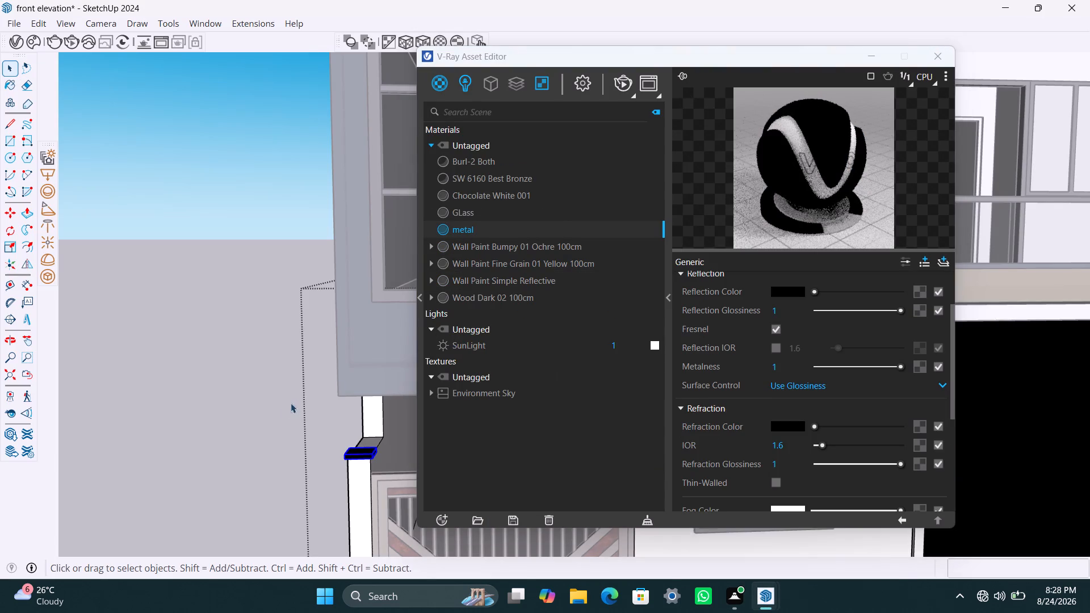
pyautogui.click(244, 421)
pyautogui.scroll(-15, 294, 410)
pyautogui.click(188, 414)
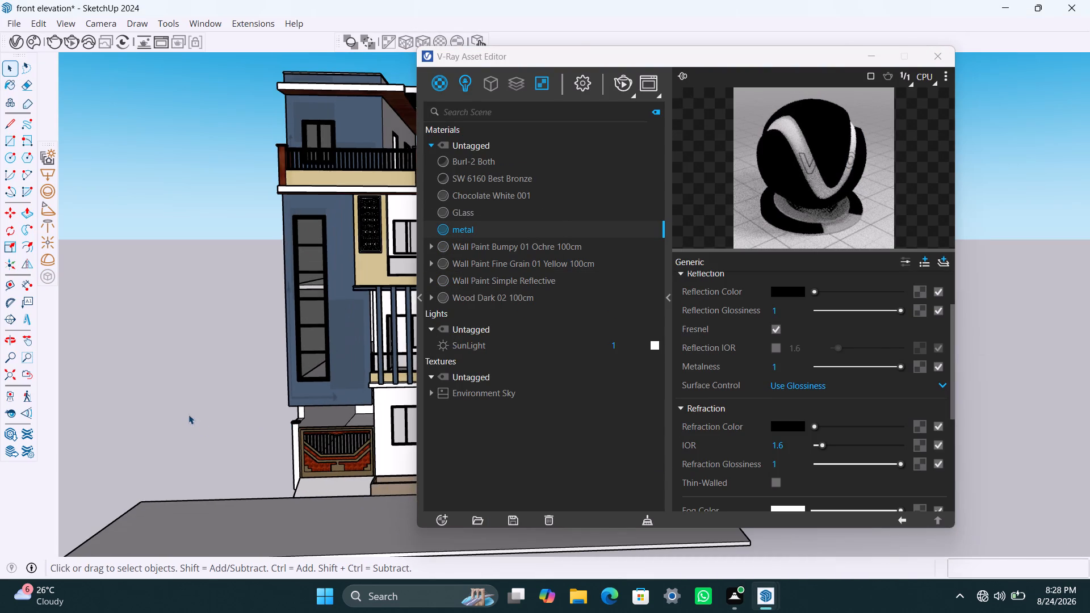
# Minimize the V-Ray Asset Editor to uncover the full front elevation.
pyautogui.scroll(-3, 272, 444)
pyautogui.click(988, 273)
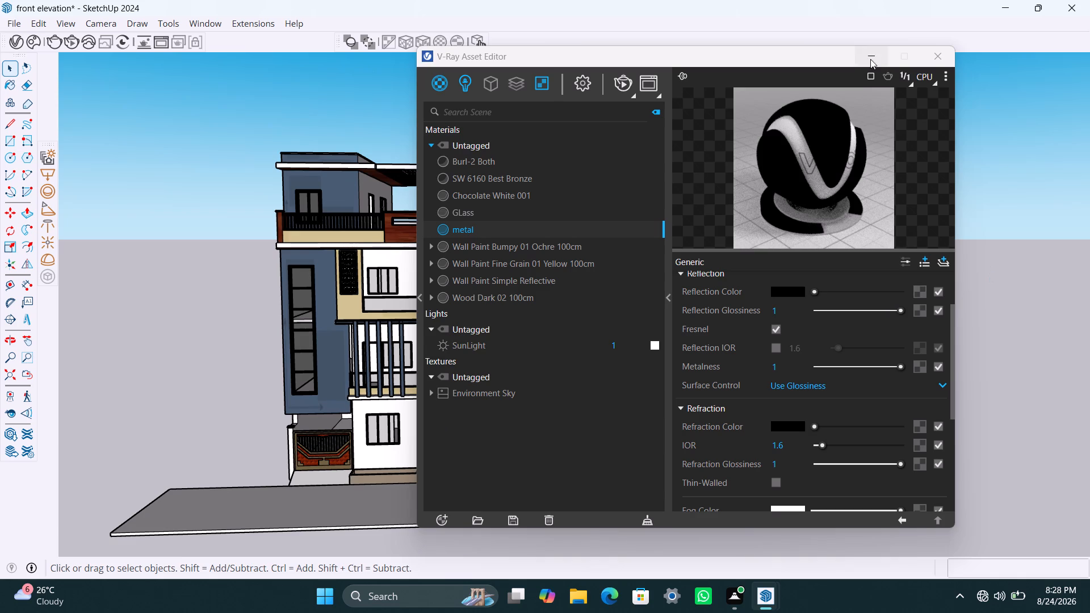
pyautogui.click(870, 59)
pyautogui.click(909, 216)
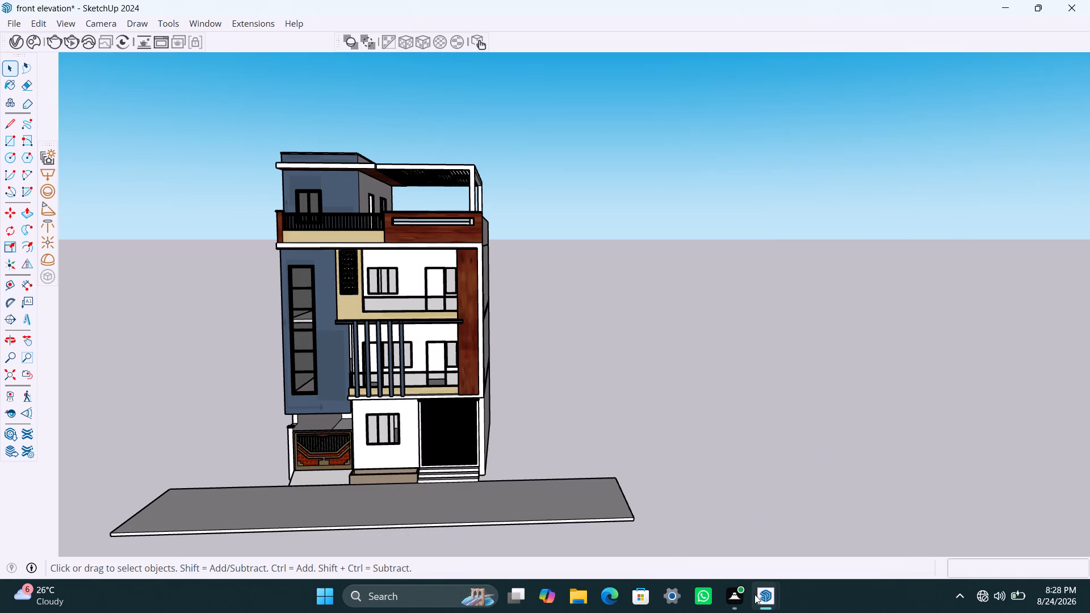
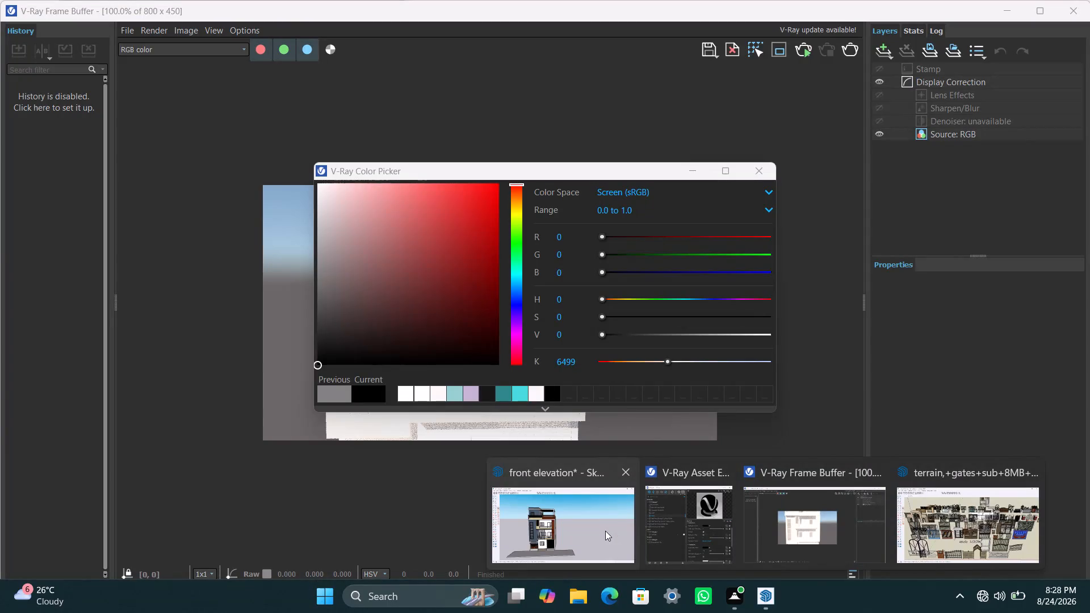
# Return to the front elevation model, close the separate terrain and gates model, and save the front elevation.
pyautogui.click(605, 531)
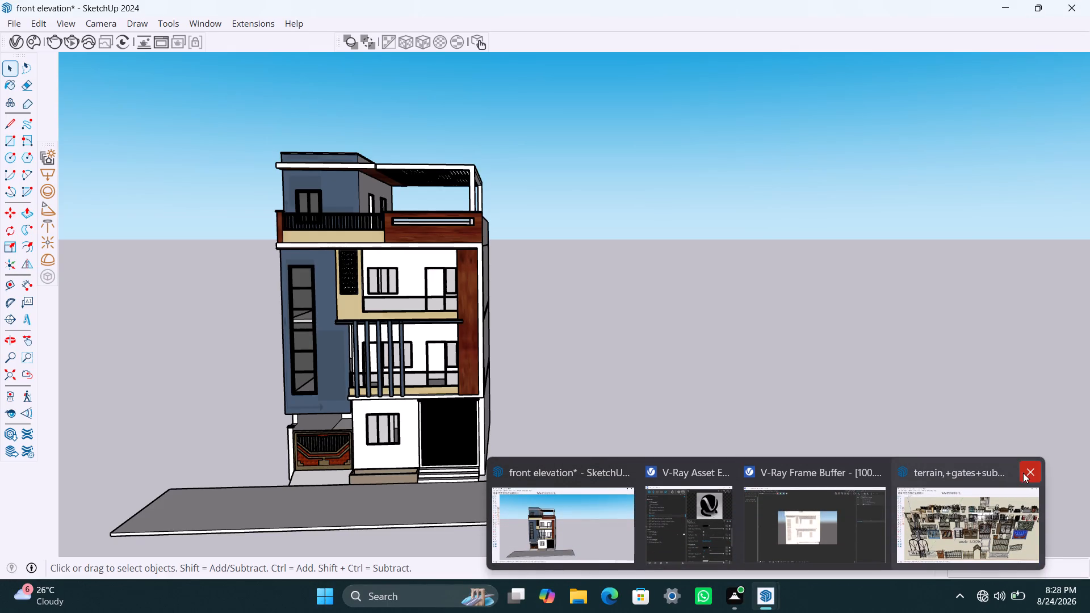
pyautogui.click(1024, 473)
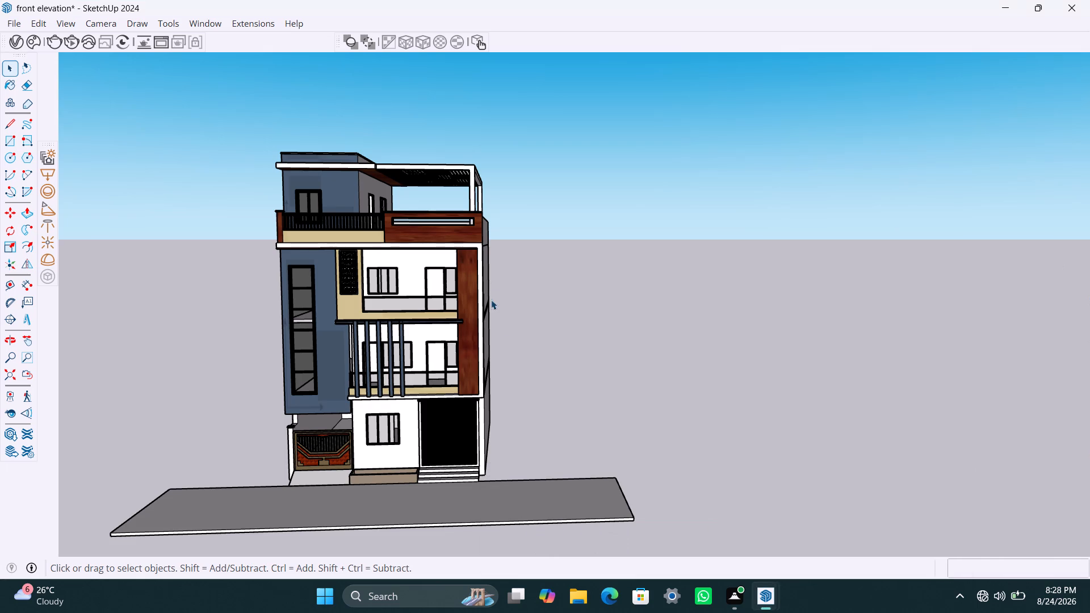
pyautogui.click(572, 313)
pyautogui.hotkey('ctrl', 's')
# Examine the front facade from several angles, from the rooftop pergola to the entrance steps, and save the model.
pyautogui.press('space')
pyautogui.scroll(2, 484, 369)
pyautogui.keyDown('shift'); pyautogui.moveTo(517, 389); pyautogui.dragTo(529, 389, button='middle'); pyautogui.keyUp('shift')
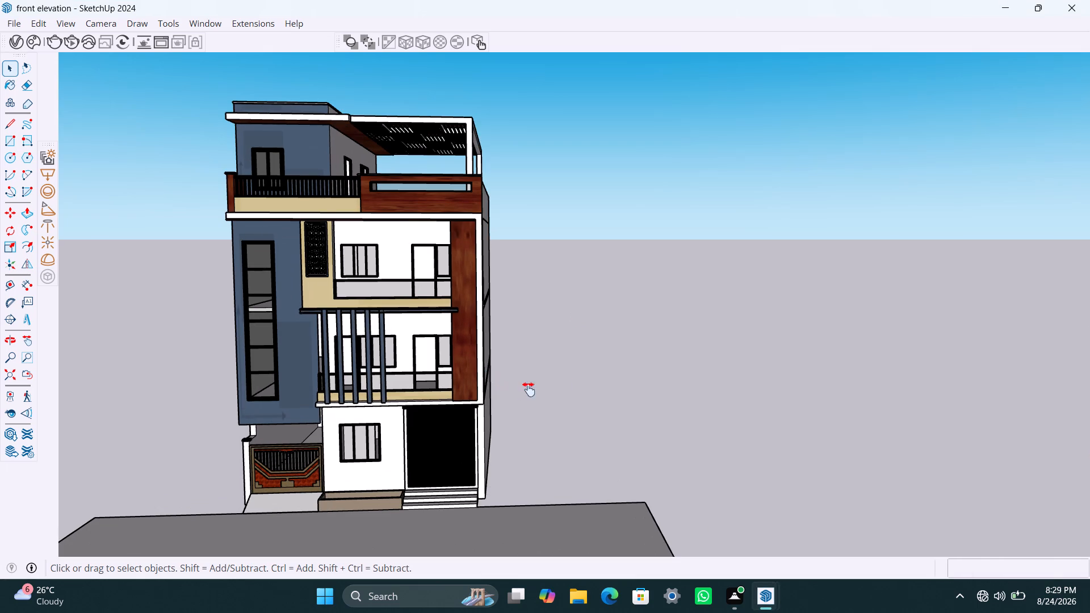
pyautogui.keyDown('shift'); pyautogui.moveTo(529, 389); pyautogui.dragTo(623, 357, button='middle'); pyautogui.keyUp('shift')
pyautogui.scroll(-2, 556, 356)
pyautogui.moveTo(543, 373); pyautogui.dragTo(573, 376, button='middle')
pyautogui.scroll(2, 545, 377)
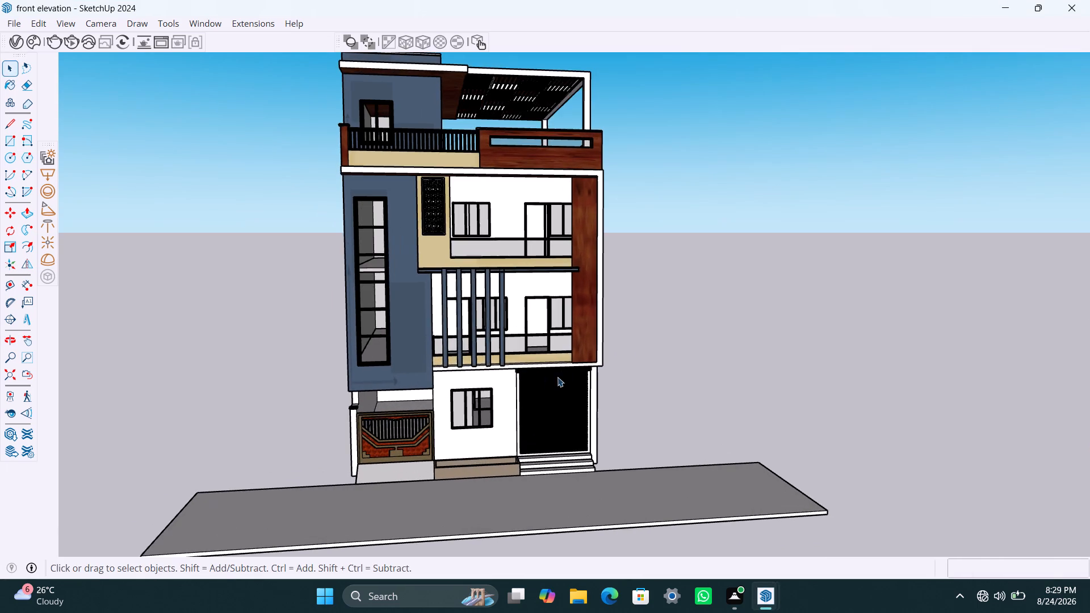
pyautogui.moveTo(561, 377); pyautogui.dragTo(530, 386, button='middle')
pyautogui.scroll(2, 529, 383)
pyautogui.moveTo(562, 382); pyautogui.dragTo(540, 387, button='middle')
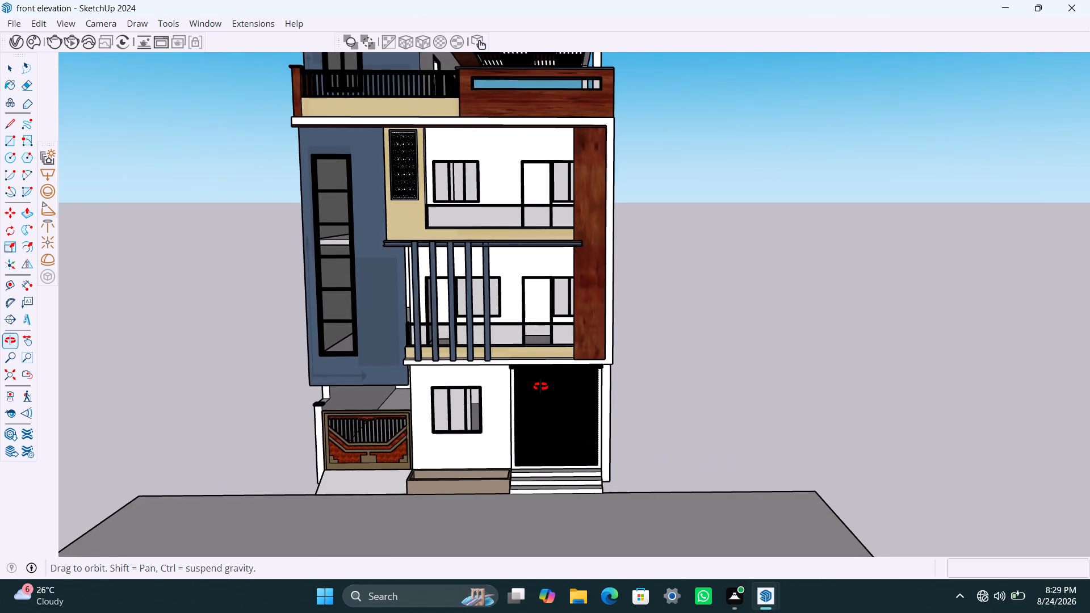
pyautogui.moveTo(540, 387); pyautogui.dragTo(547, 387, button='middle')
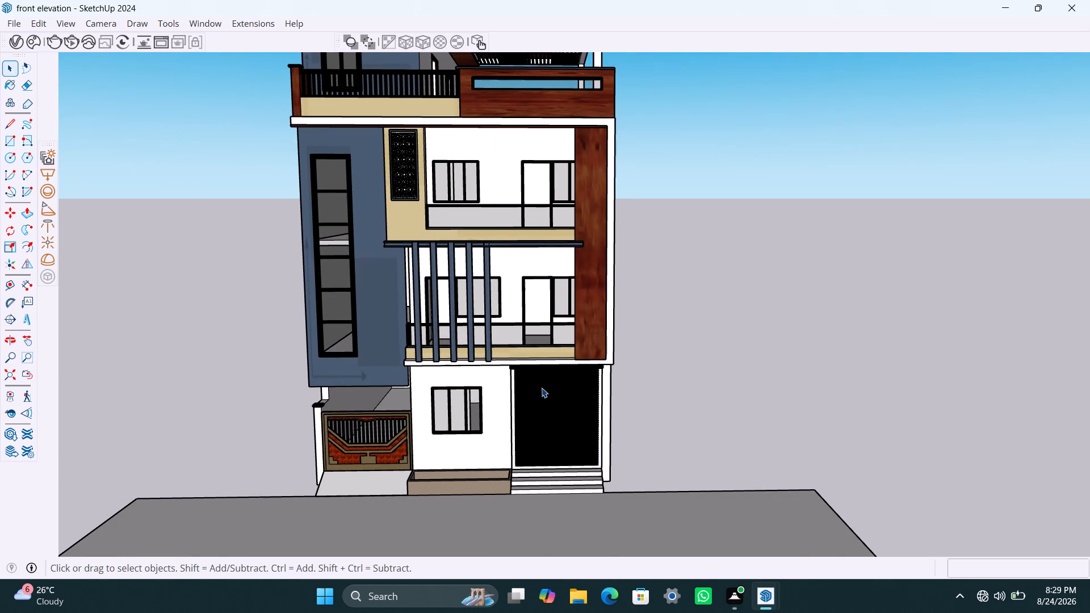
pyautogui.moveTo(554, 388); pyautogui.dragTo(641, 433, button='middle')
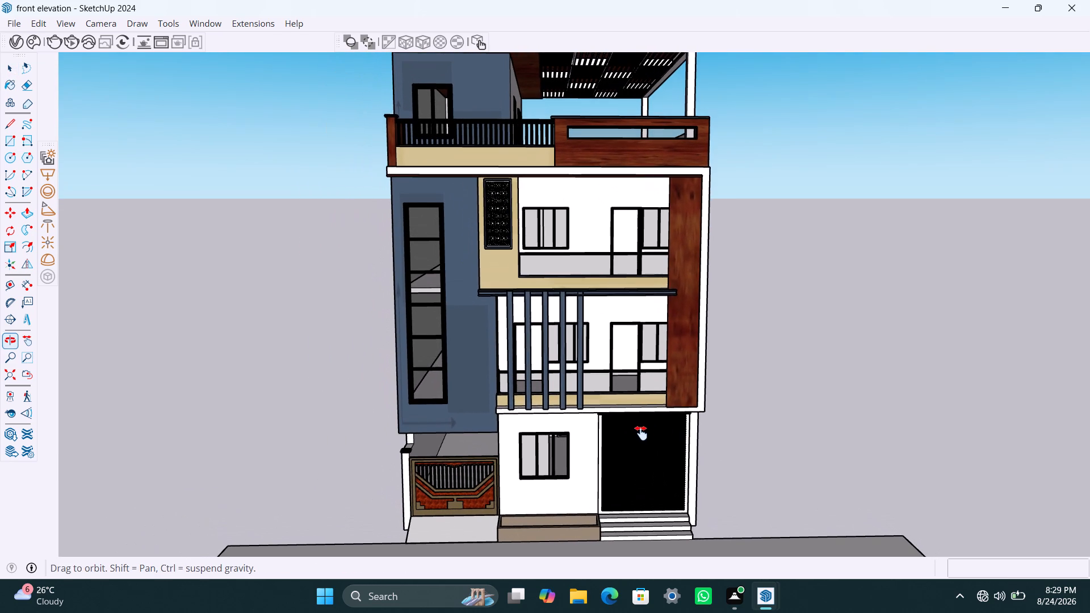
pyautogui.moveTo(641, 433); pyautogui.dragTo(645, 463, button='middle')
pyautogui.scroll(-3, 646, 464)
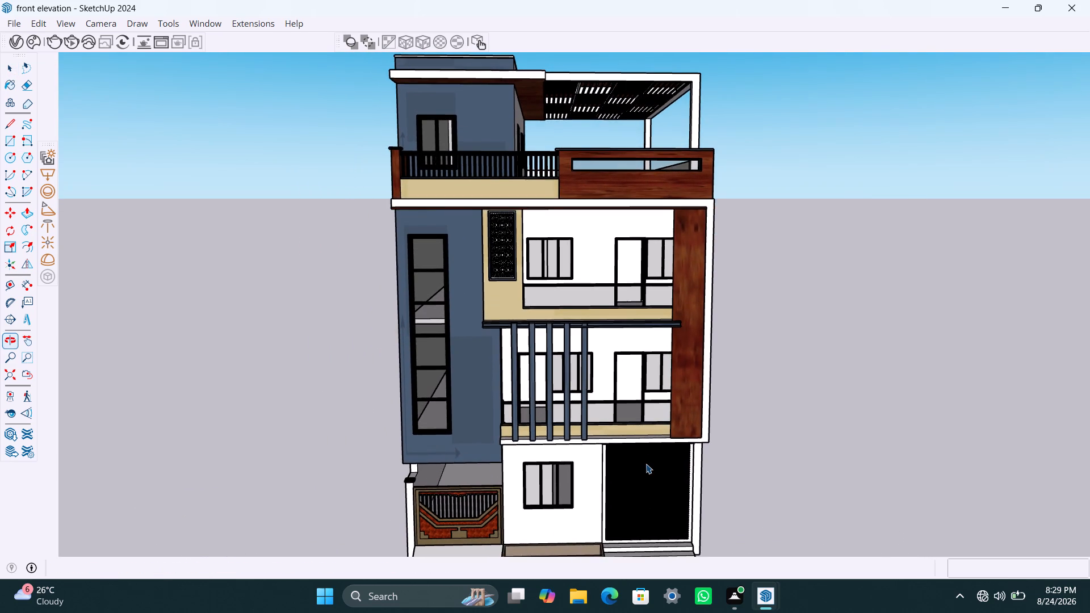
pyautogui.middleClick(644, 463)
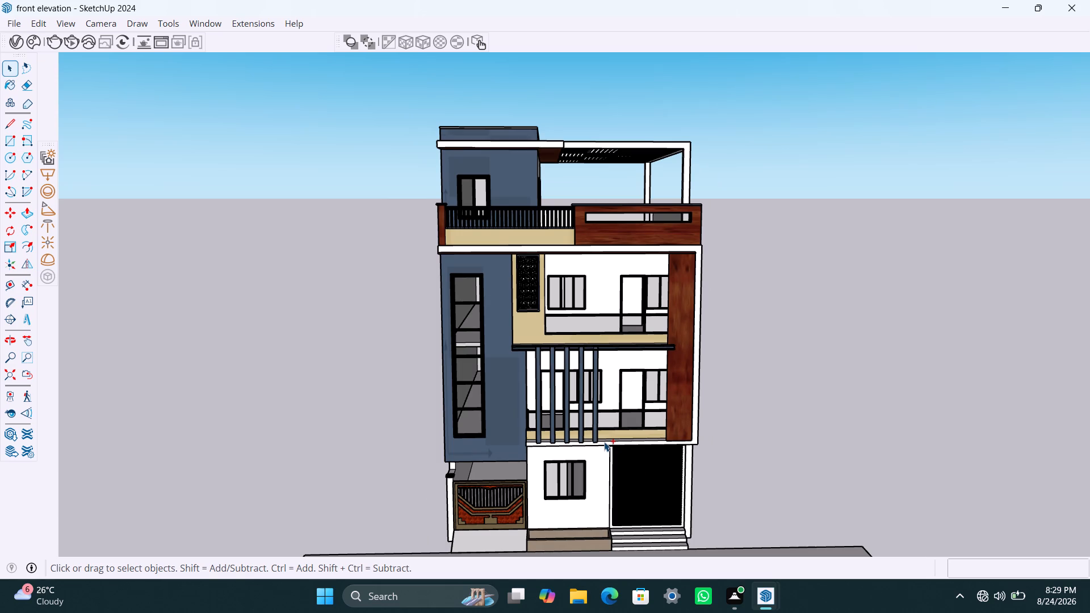
pyautogui.hotkey('ctrl', 's')
# Review the whole building together with the road slab in front of it, and save the model.
pyautogui.scroll(-2, 614, 442)
pyautogui.moveTo(604, 438); pyautogui.dragTo(596, 406, button='middle')
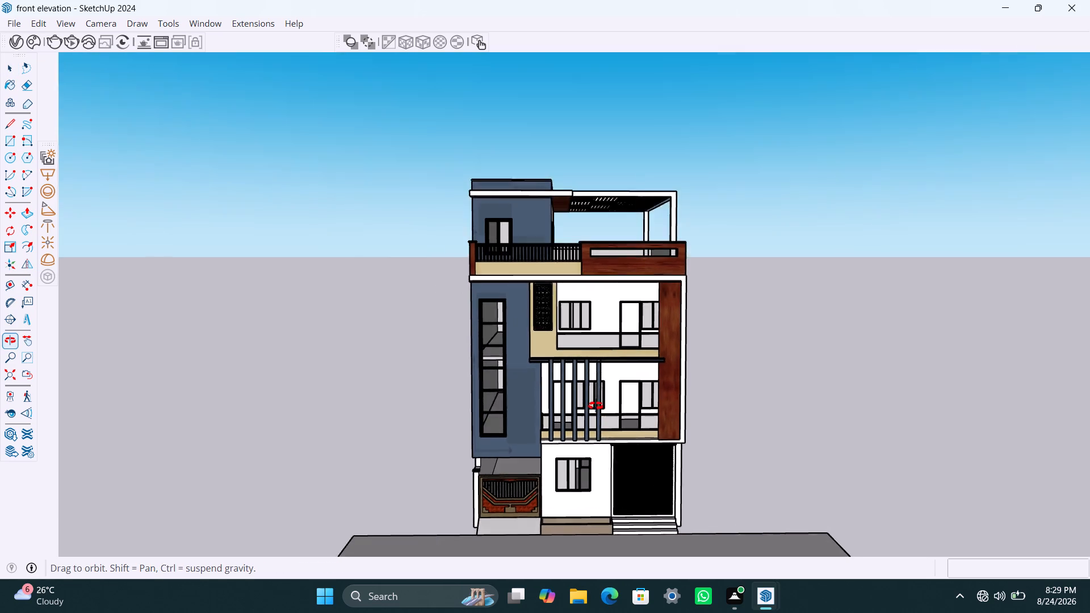
pyautogui.moveTo(596, 406); pyautogui.dragTo(588, 381, button='middle')
pyautogui.scroll(-2, 588, 394)
pyautogui.keyDown('shift'); pyautogui.moveTo(588, 406); pyautogui.dragTo(549, 306, button='middle'); pyautogui.keyUp('shift')
pyautogui.scroll(2, 559, 342)
pyautogui.moveTo(573, 361); pyautogui.dragTo(602, 394, button='middle')
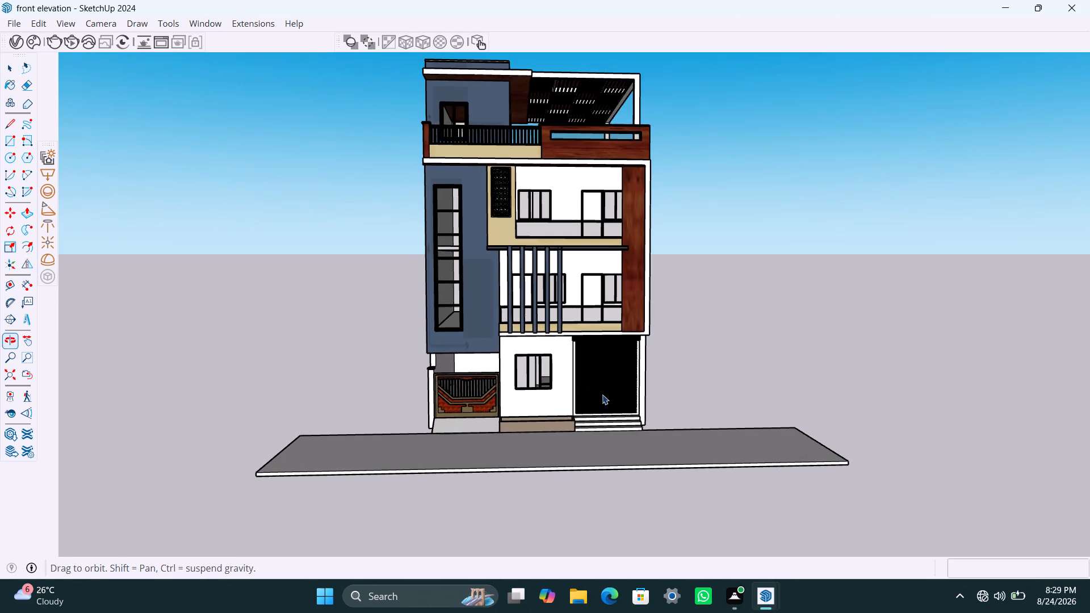
pyautogui.moveTo(568, 366); pyautogui.dragTo(561, 409, button='middle')
pyautogui.scroll(2, 561, 358)
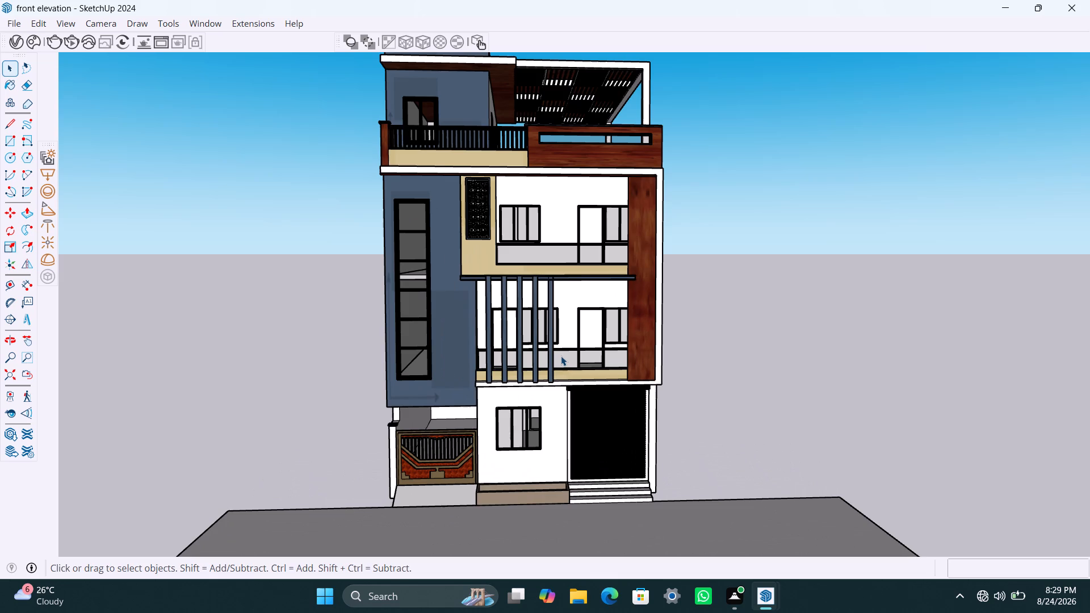
pyautogui.moveTo(556, 355); pyautogui.dragTo(540, 369, button='middle')
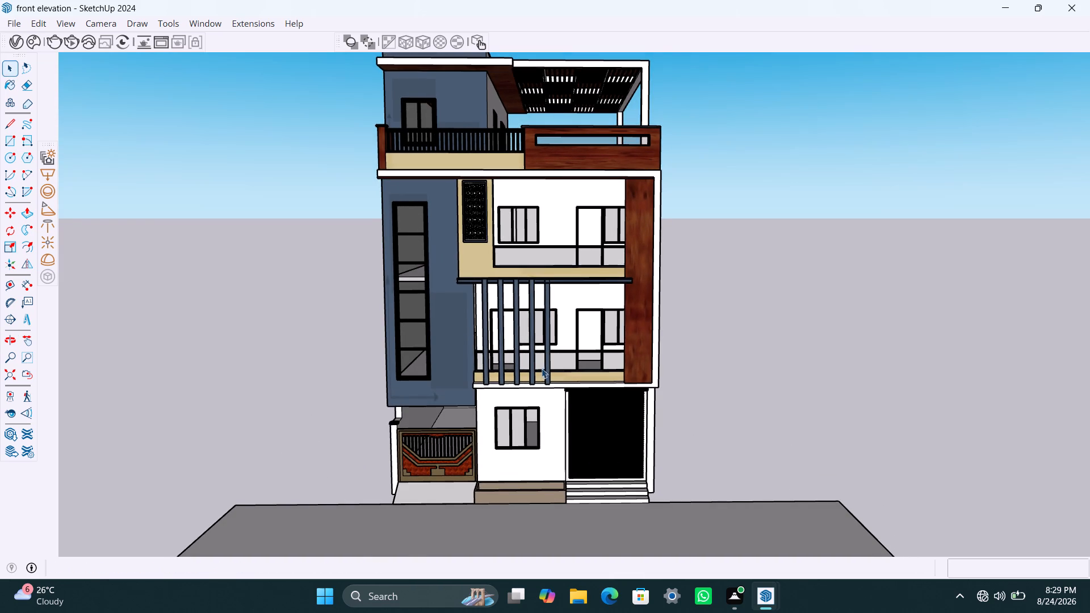
pyautogui.scroll(-1, 546, 356)
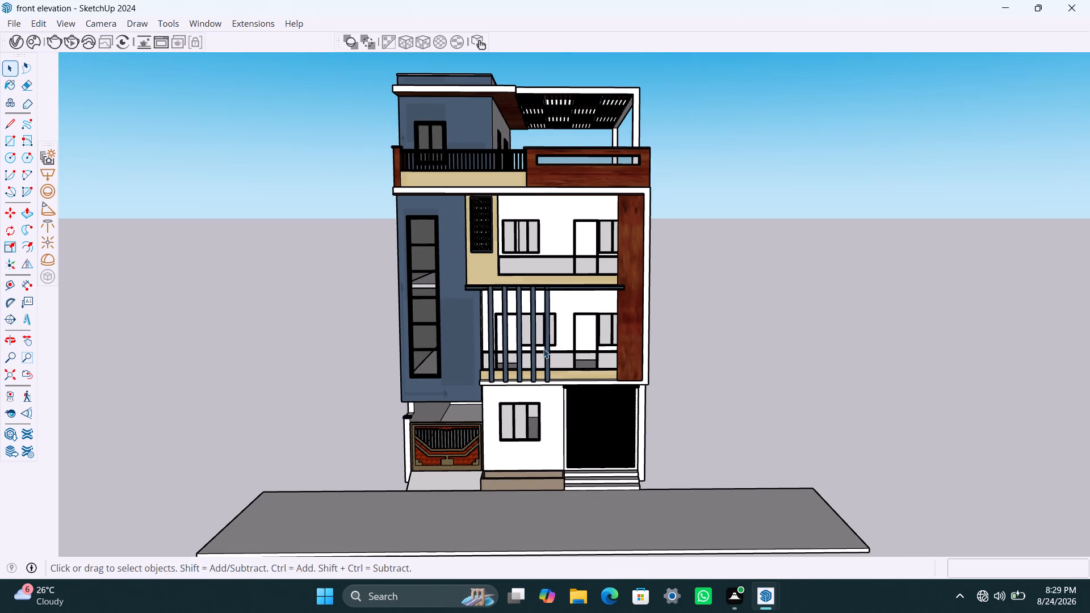
pyautogui.keyDown('shift'); pyautogui.moveTo(542, 345); pyautogui.dragTo(543, 356, button='middle'); pyautogui.keyUp('shift')
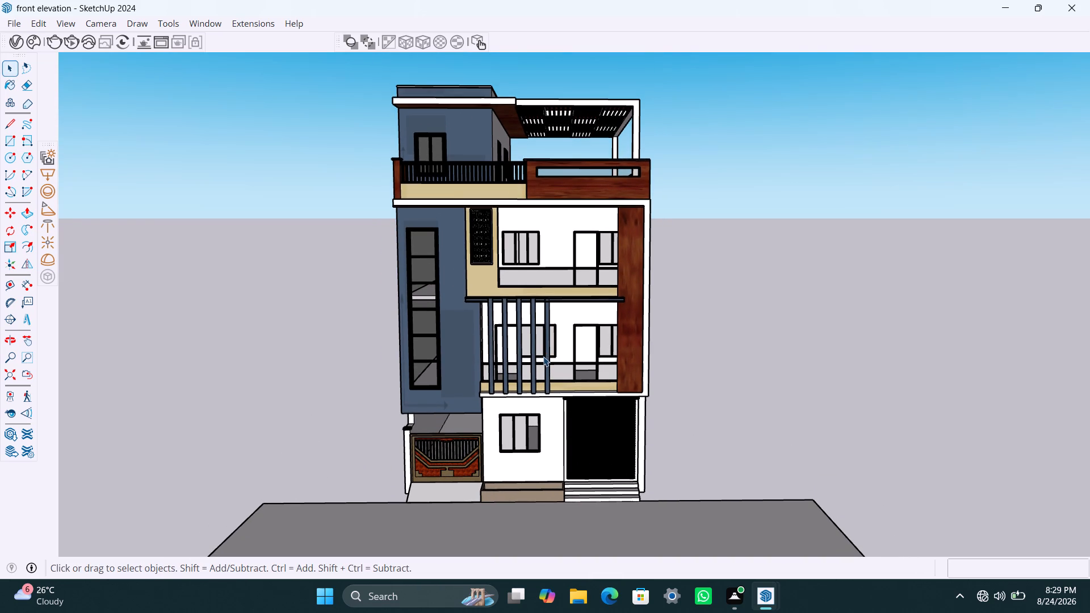
pyautogui.hotkey('ctrl', 's')
pyautogui.press('space')
# Frame the front facade nearly head-on, from the roof down to the road slab, and save the model.
pyautogui.scroll(1, 670, 344)
pyautogui.scroll(-1, 679, 346)
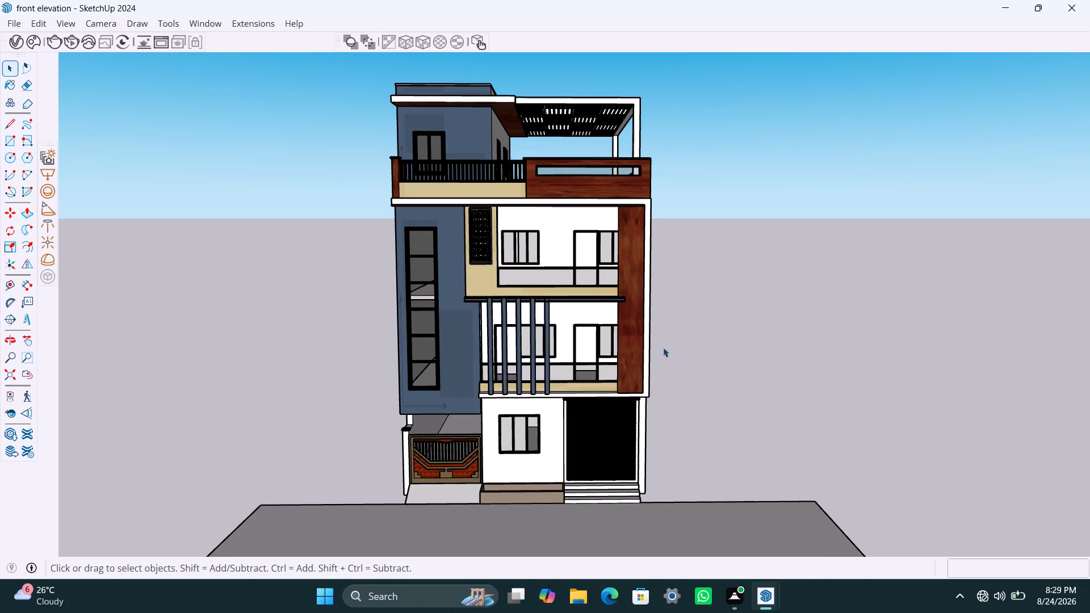
pyautogui.scroll(1, 638, 347)
pyautogui.moveTo(638, 347); pyautogui.dragTo(652, 351, button='middle')
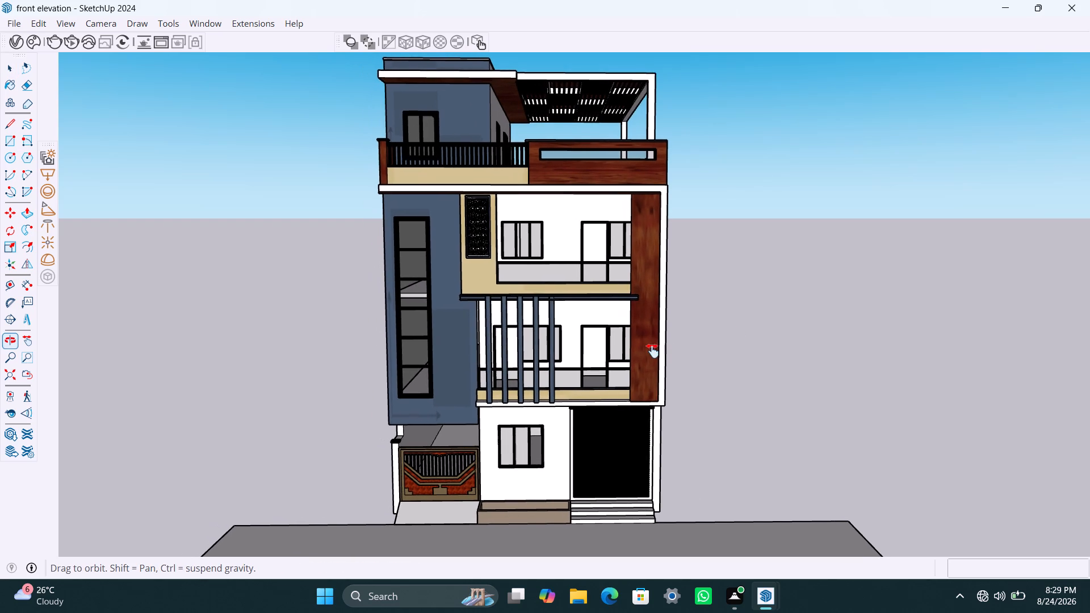
pyautogui.moveTo(652, 351); pyautogui.dragTo(653, 354, button='middle')
pyautogui.scroll(1, 656, 346)
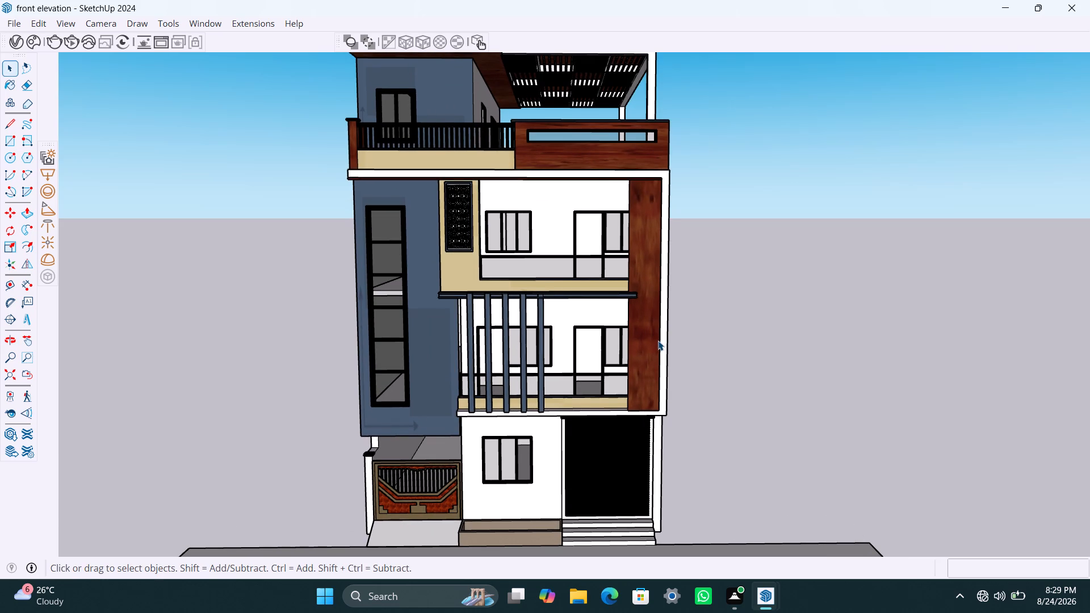
pyautogui.scroll(-1, 658, 341)
pyautogui.keyDown('shift'); pyautogui.middleClick(658, 341); pyautogui.keyUp('shift')
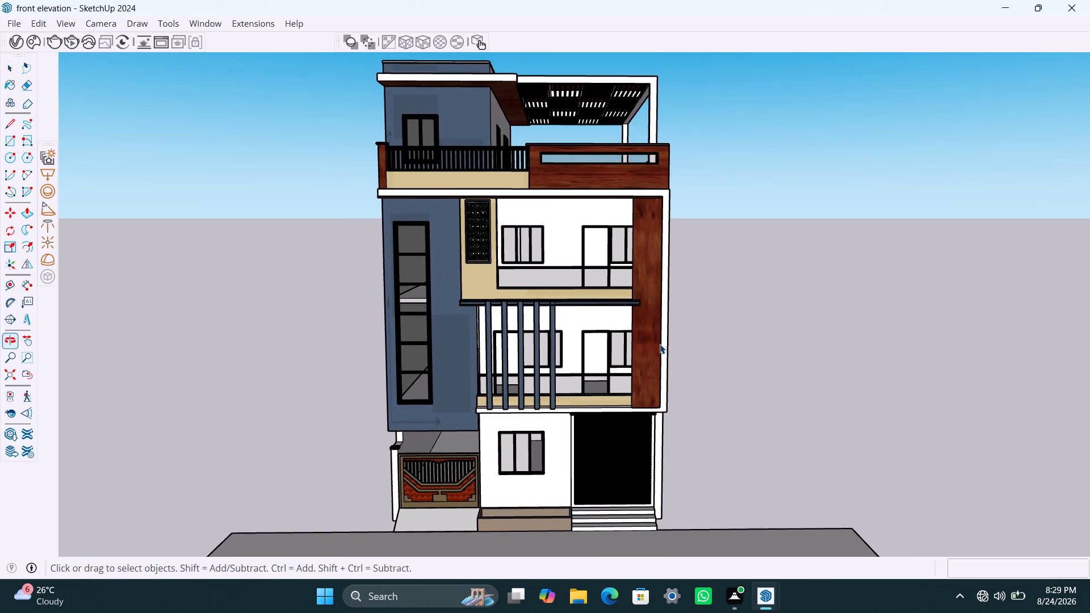
pyautogui.moveTo(681, 346); pyautogui.dragTo(672, 350, button='middle')
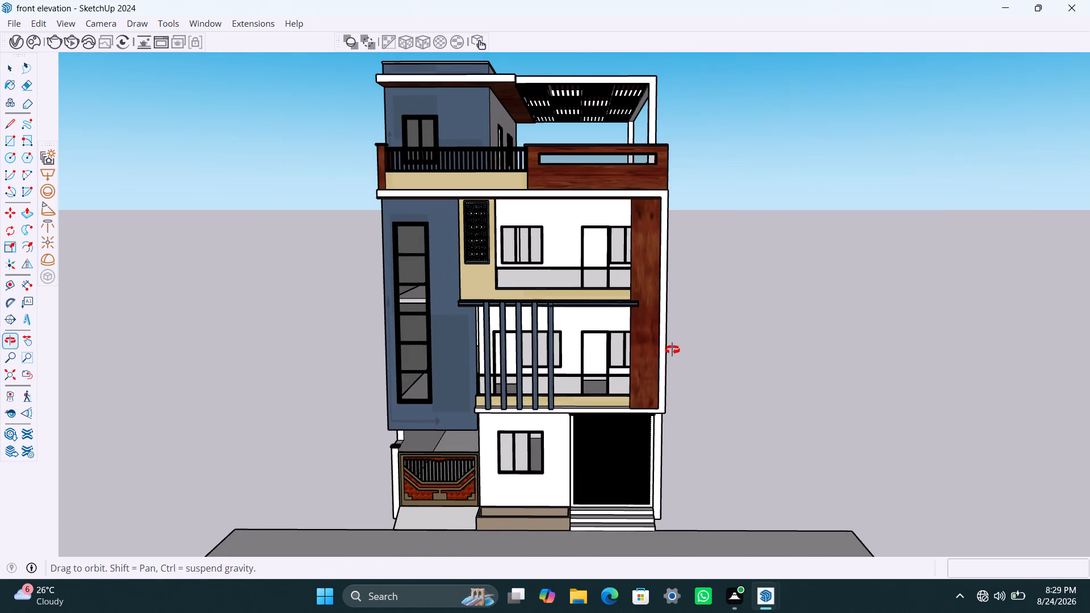
pyautogui.moveTo(672, 350); pyautogui.dragTo(672, 350, button='middle')
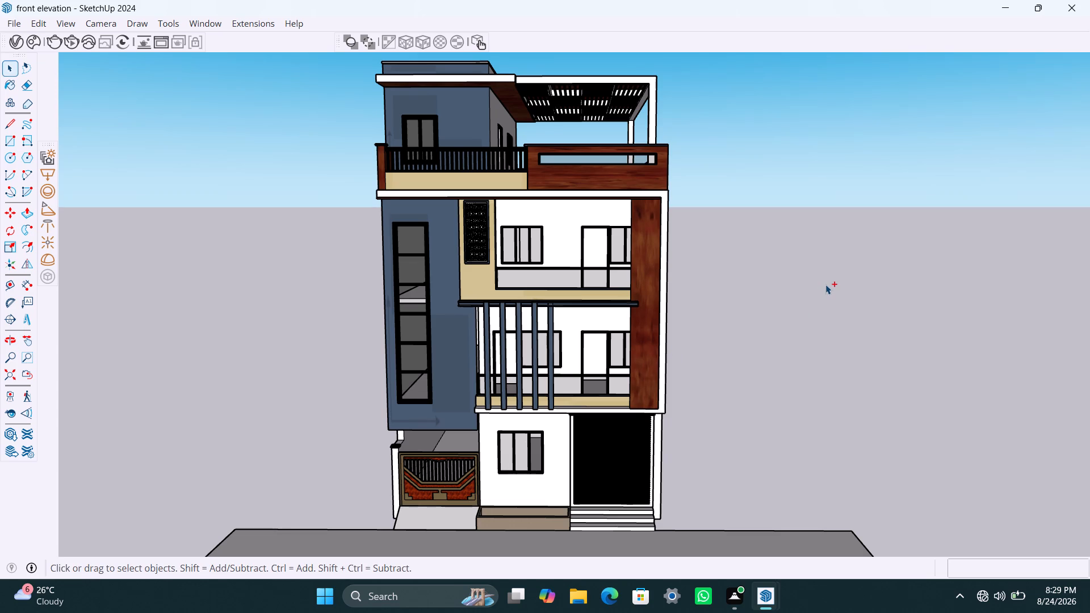
pyautogui.hotkey('ctrl', 's')
pyautogui.hotkey('ctrl', 's')
# Open the Chaos Cosmos asset browser.
pyautogui.click(32, 42)
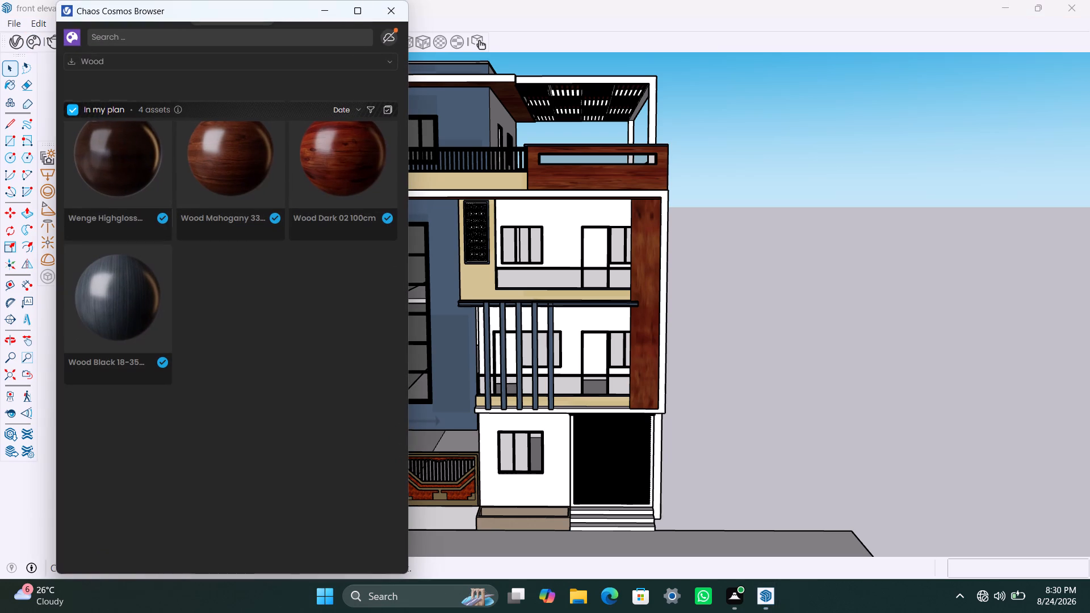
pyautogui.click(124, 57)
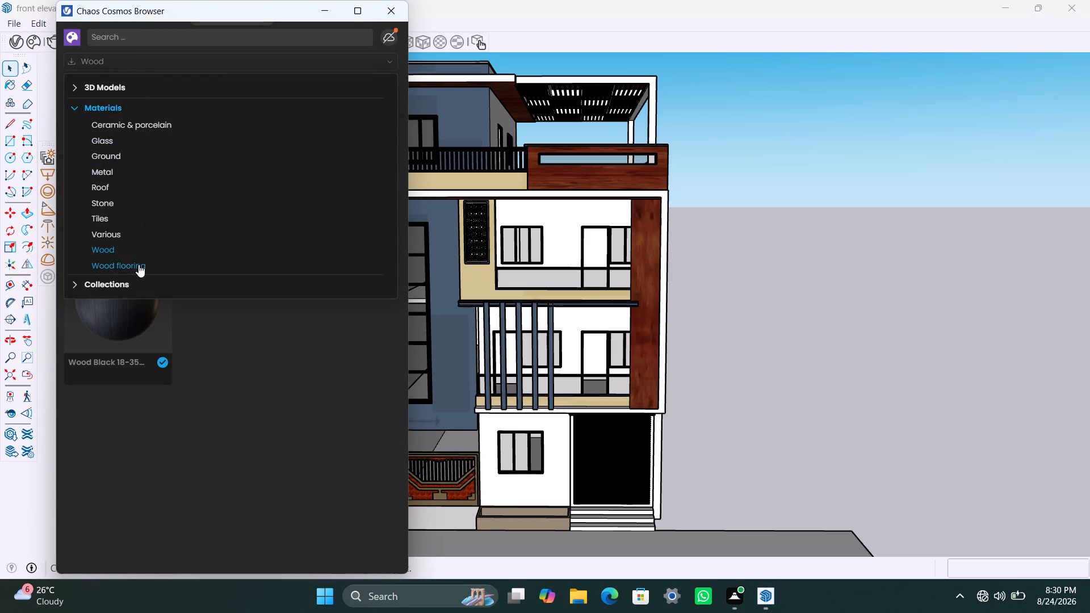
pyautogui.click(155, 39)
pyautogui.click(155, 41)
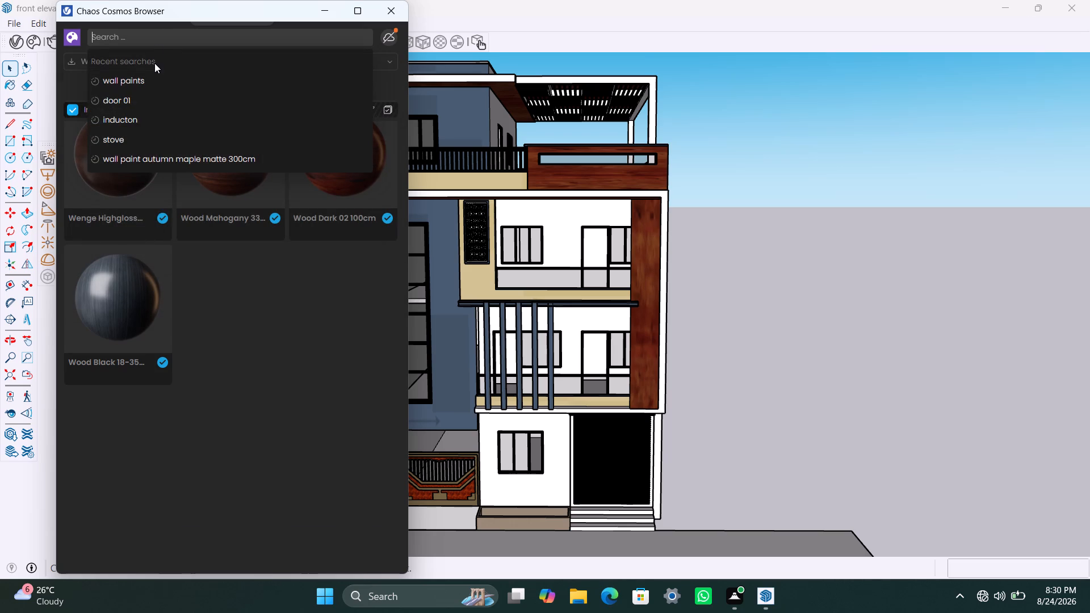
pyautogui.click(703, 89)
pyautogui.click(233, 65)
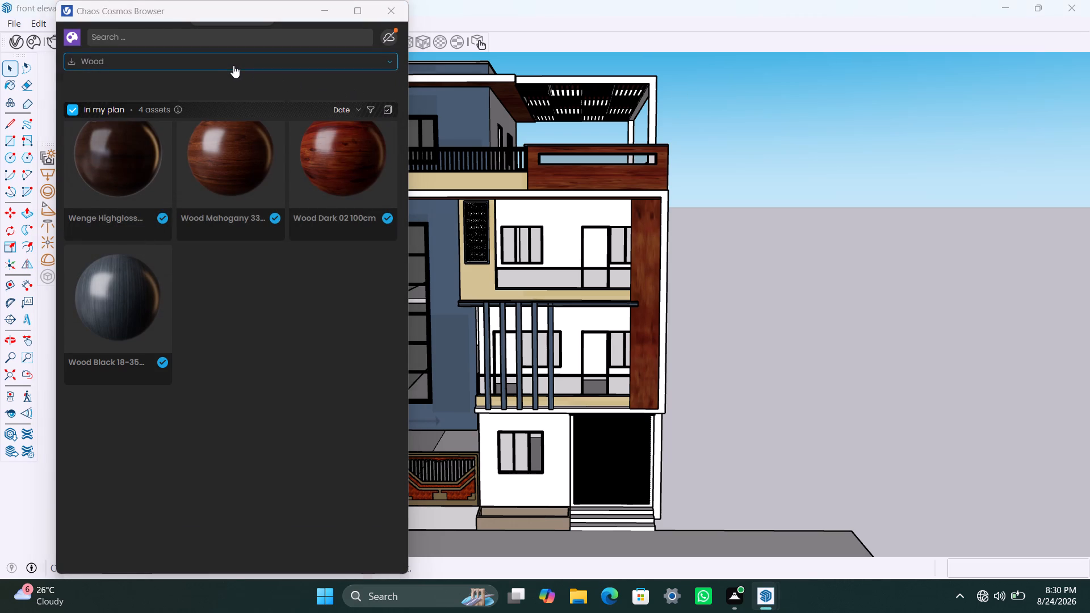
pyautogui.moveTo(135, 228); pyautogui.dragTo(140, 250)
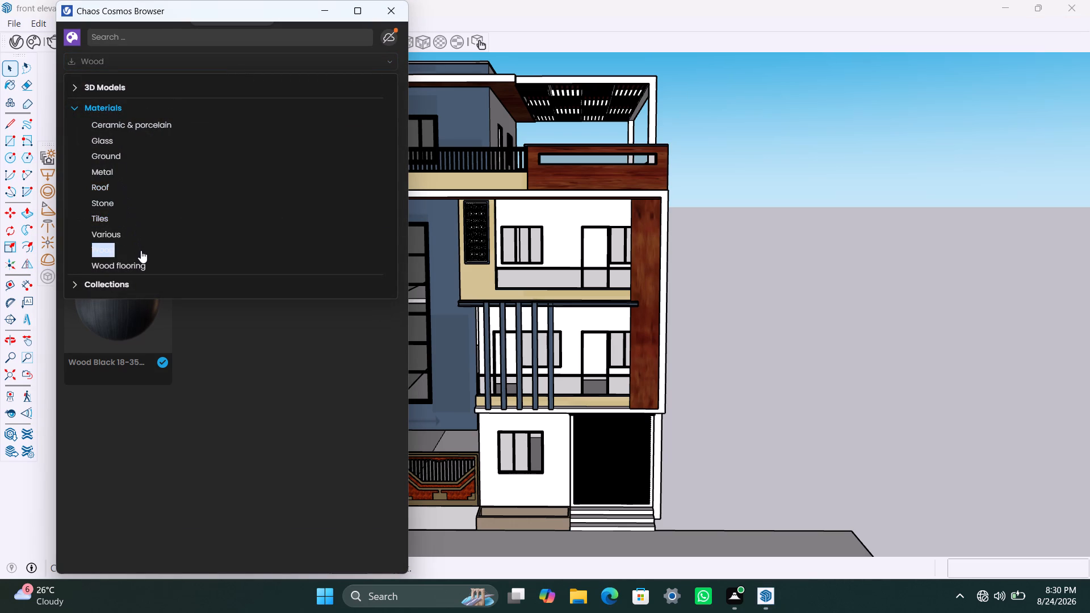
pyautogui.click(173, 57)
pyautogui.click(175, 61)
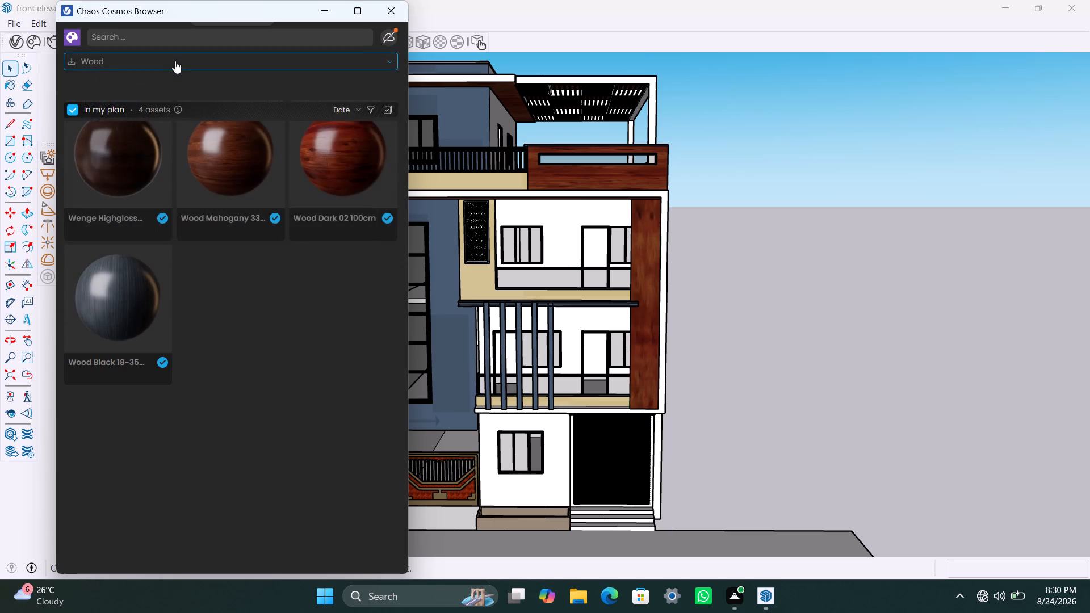
# Search the downloaded Cosmos assets for a door and import the Door 01 model.
pyautogui.click(142, 35)
pyautogui.press('d')
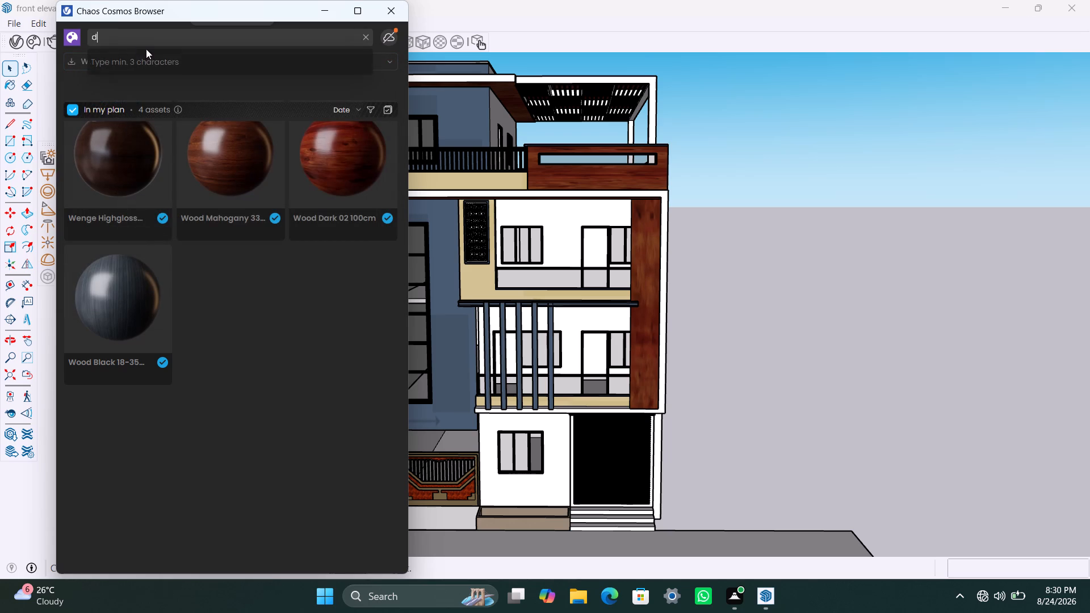
pyautogui.write('oo')
pyautogui.press('r')
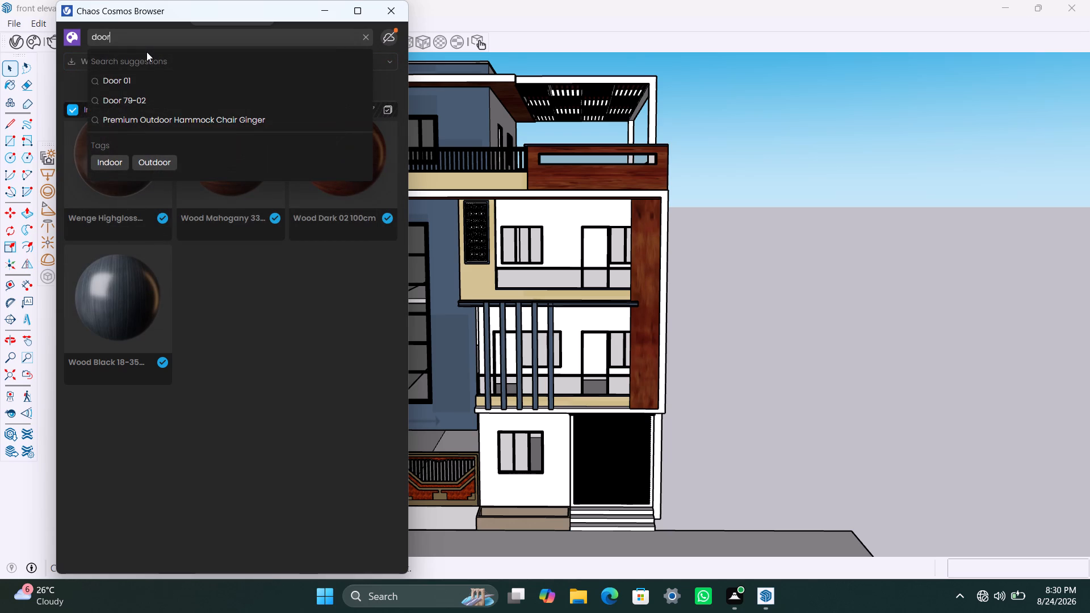
pyautogui.press('Return')
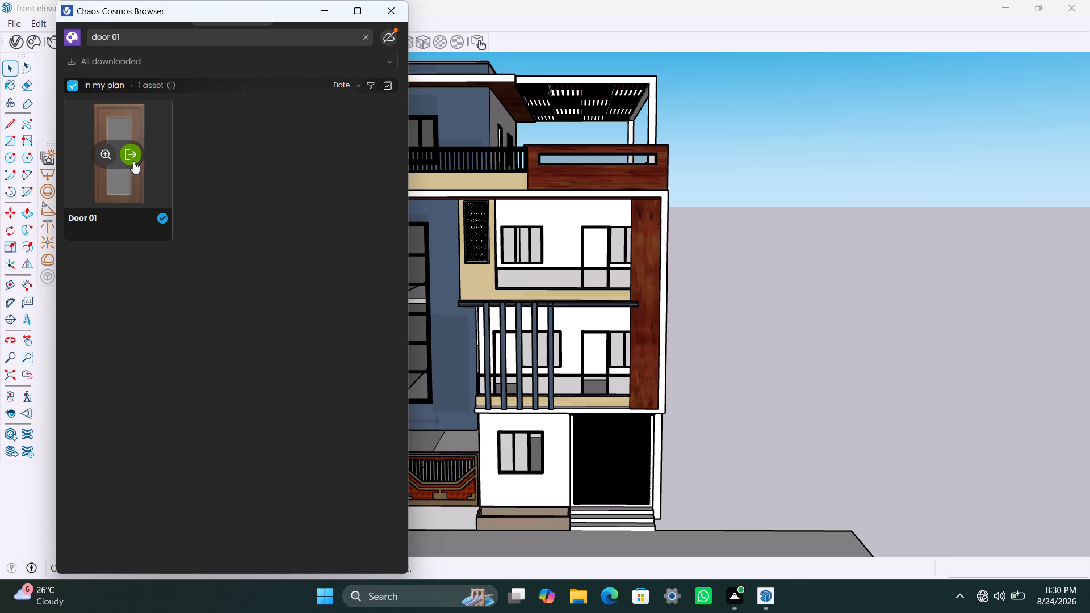
pyautogui.click(133, 161)
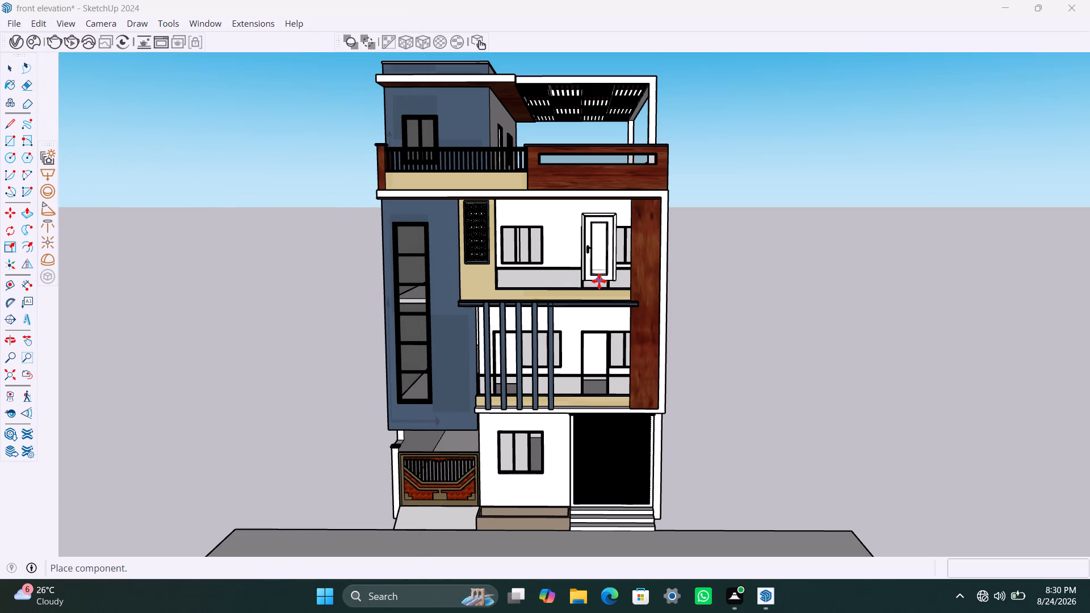
# Place a Door 01 component in the empty space beside the building, next to the wood-clad column.
pyautogui.scroll(3, 599, 281)
pyautogui.moveTo(603, 266); pyautogui.dragTo(588, 311, button='middle')
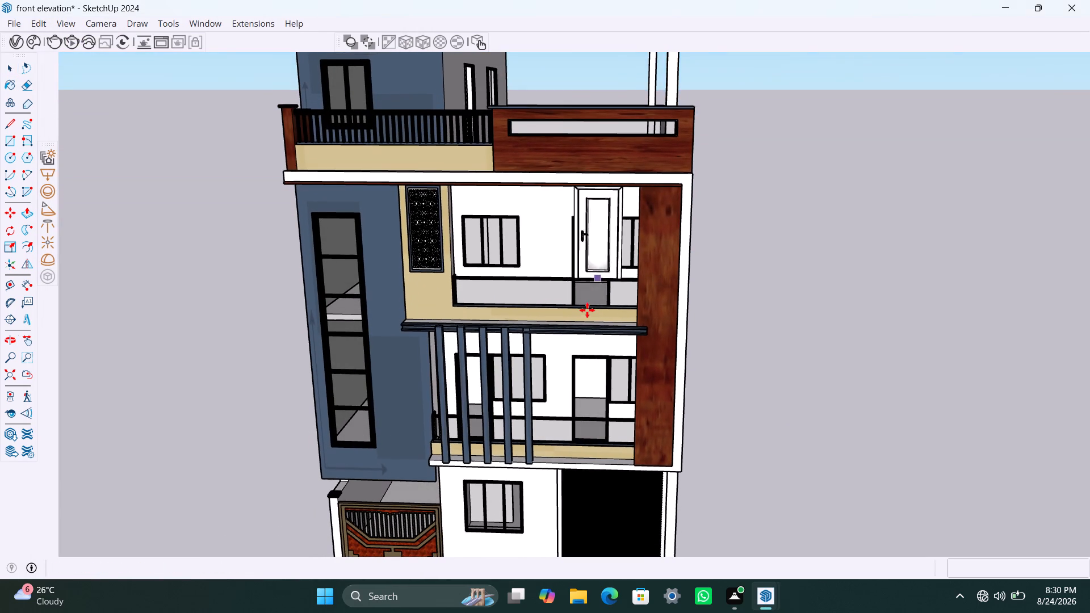
pyautogui.scroll(2, 584, 296)
pyautogui.moveTo(593, 280); pyautogui.dragTo(579, 321, button='middle')
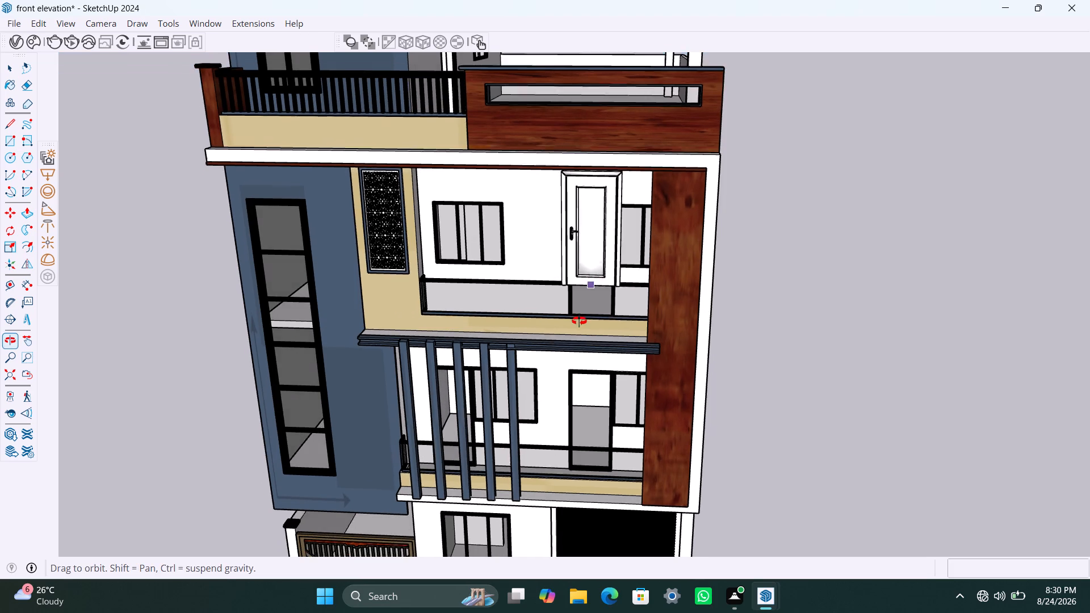
pyautogui.moveTo(579, 321); pyautogui.dragTo(578, 324, button='middle')
pyautogui.scroll(2, 586, 282)
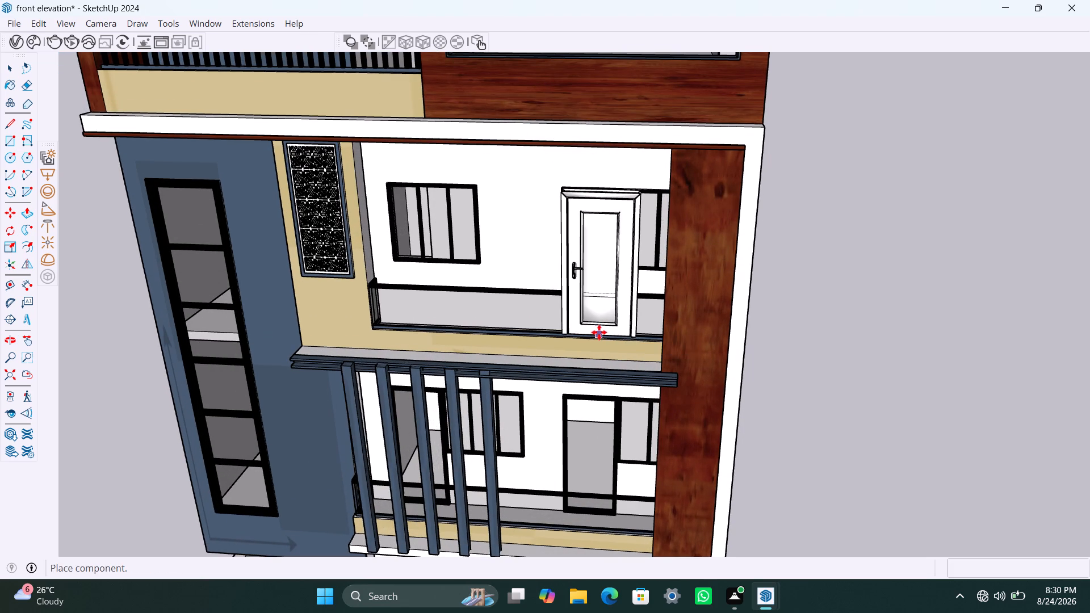
pyautogui.moveTo(599, 284); pyautogui.dragTo(576, 358, button='middle')
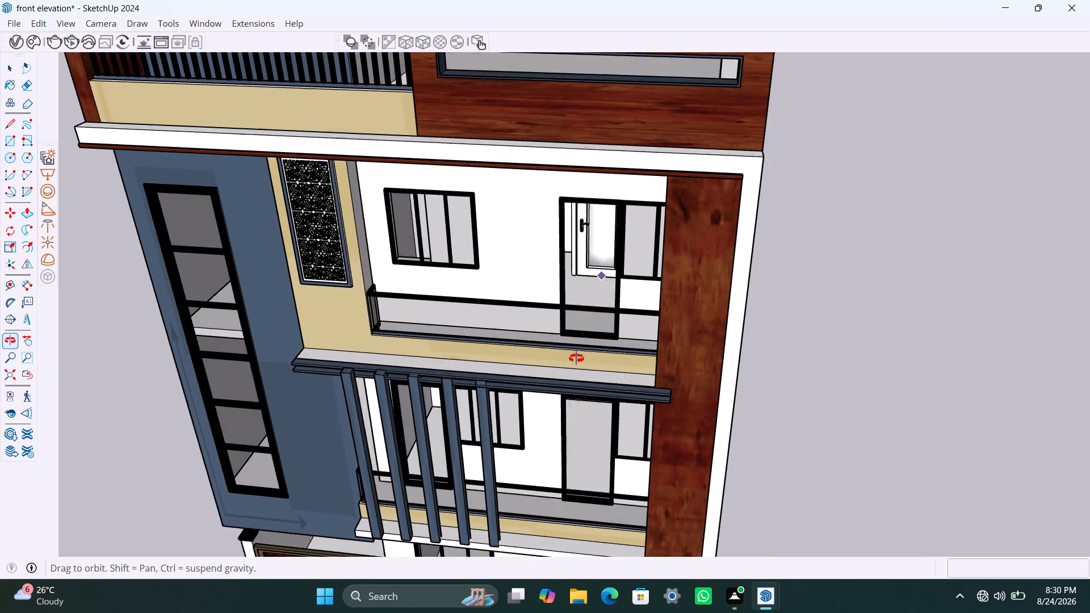
pyautogui.moveTo(576, 358); pyautogui.dragTo(573, 370, button='middle')
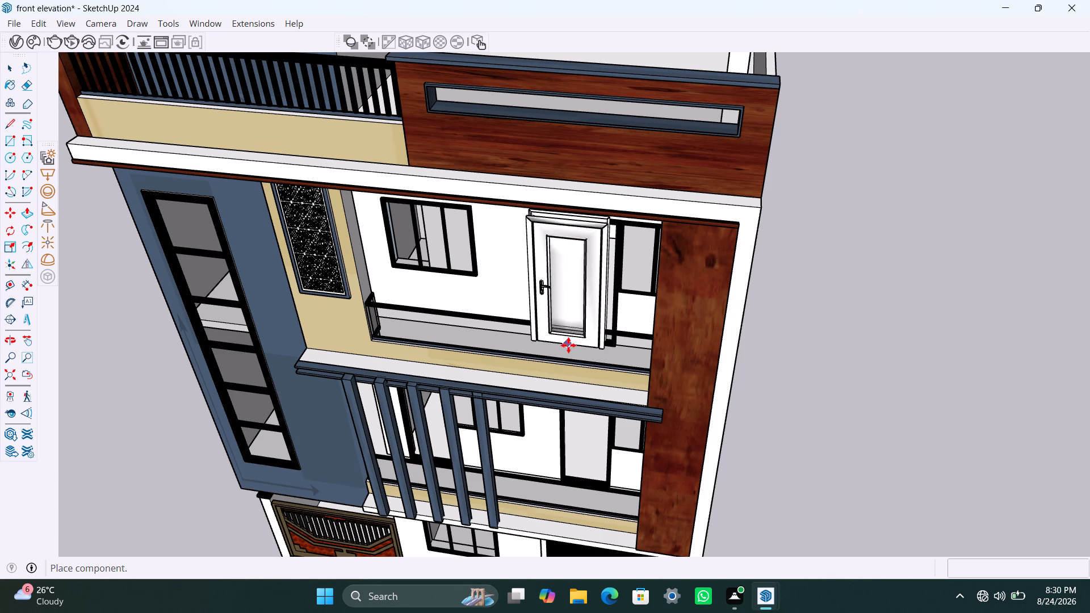
pyautogui.scroll(-4, 573, 345)
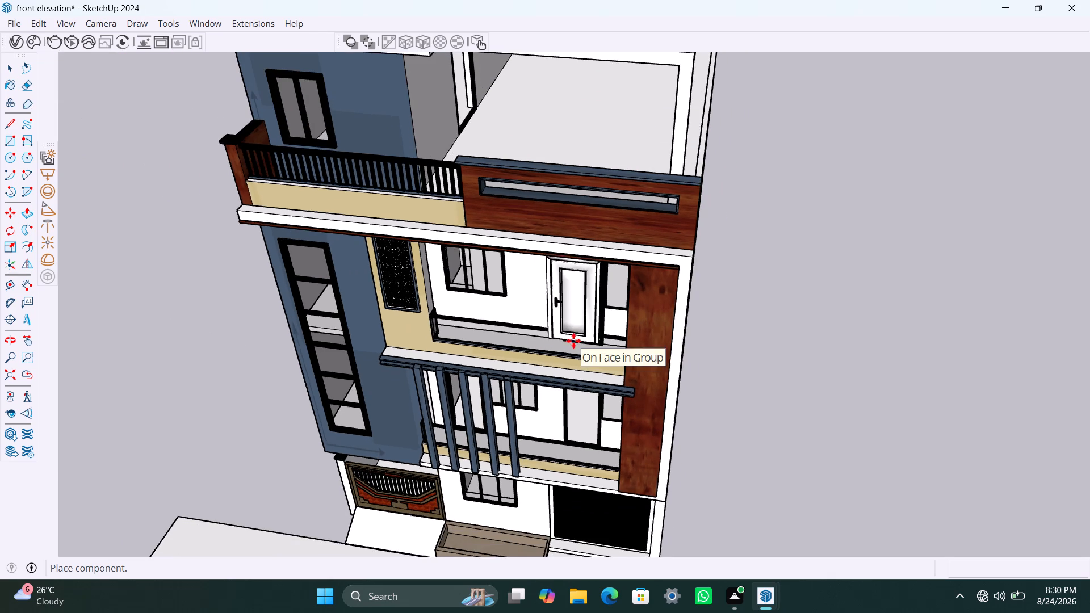
pyautogui.moveTo(573, 341); pyautogui.dragTo(613, 216, button='middle')
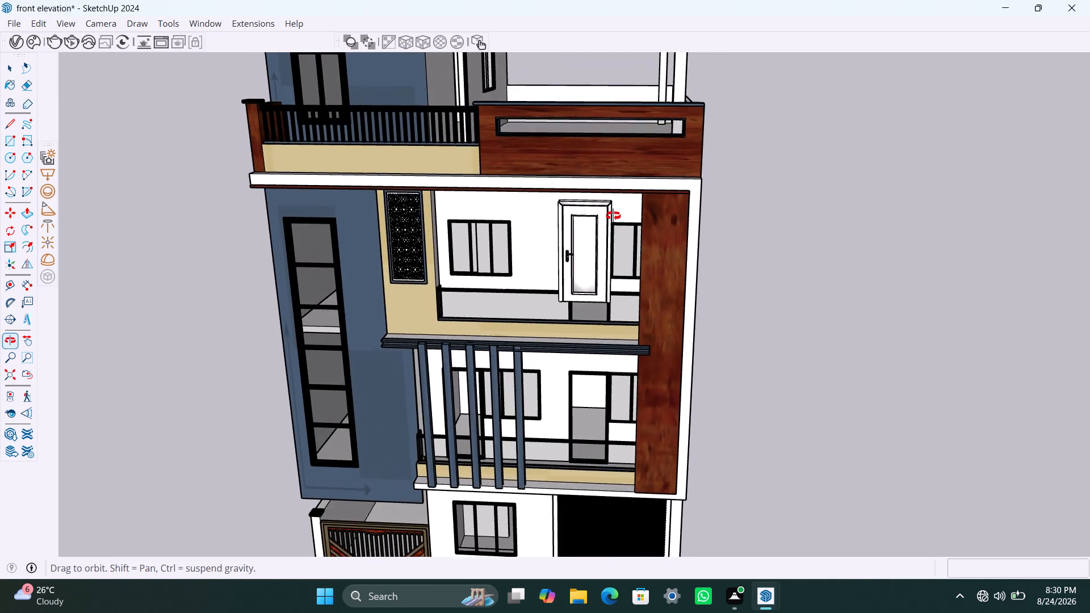
pyautogui.moveTo(613, 216); pyautogui.dragTo(614, 215, button='middle')
pyautogui.scroll(-2, 603, 246)
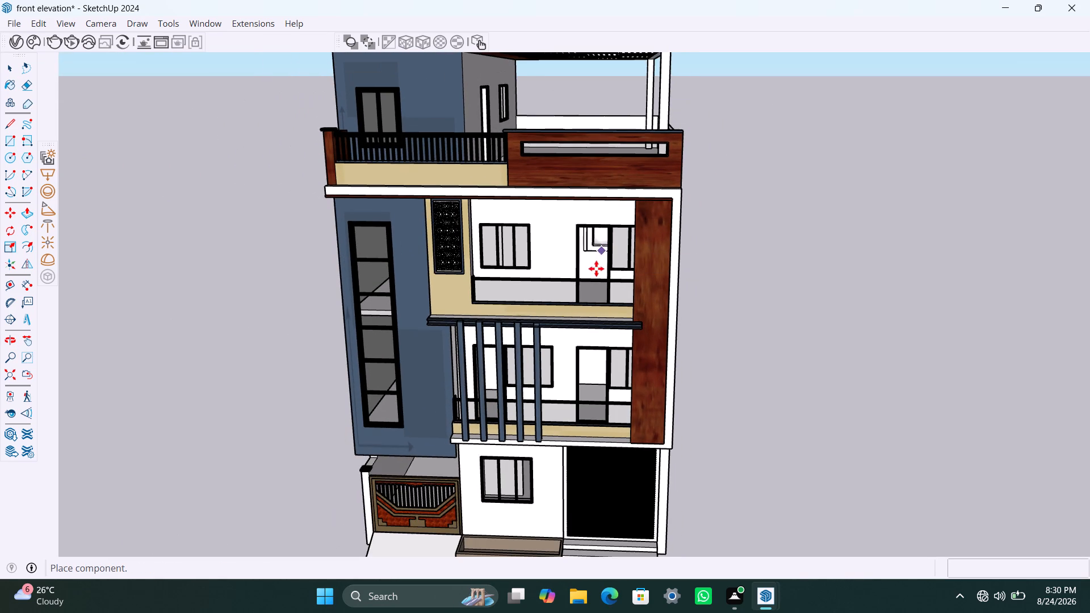
pyautogui.scroll(2, 592, 303)
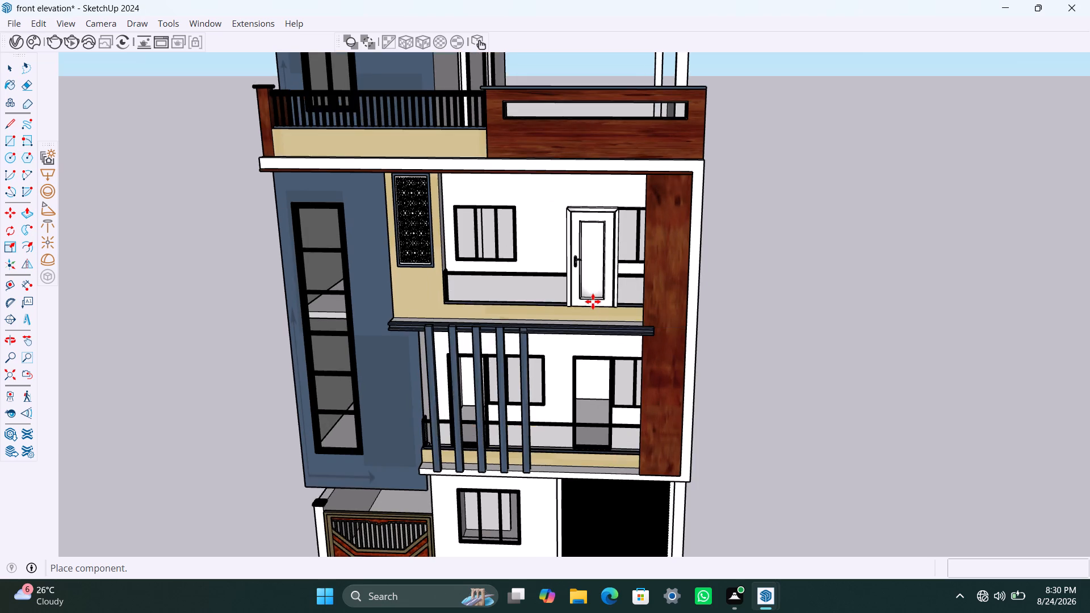
pyautogui.scroll(3, 593, 301)
pyautogui.moveTo(603, 298); pyautogui.dragTo(603, 317, button='middle')
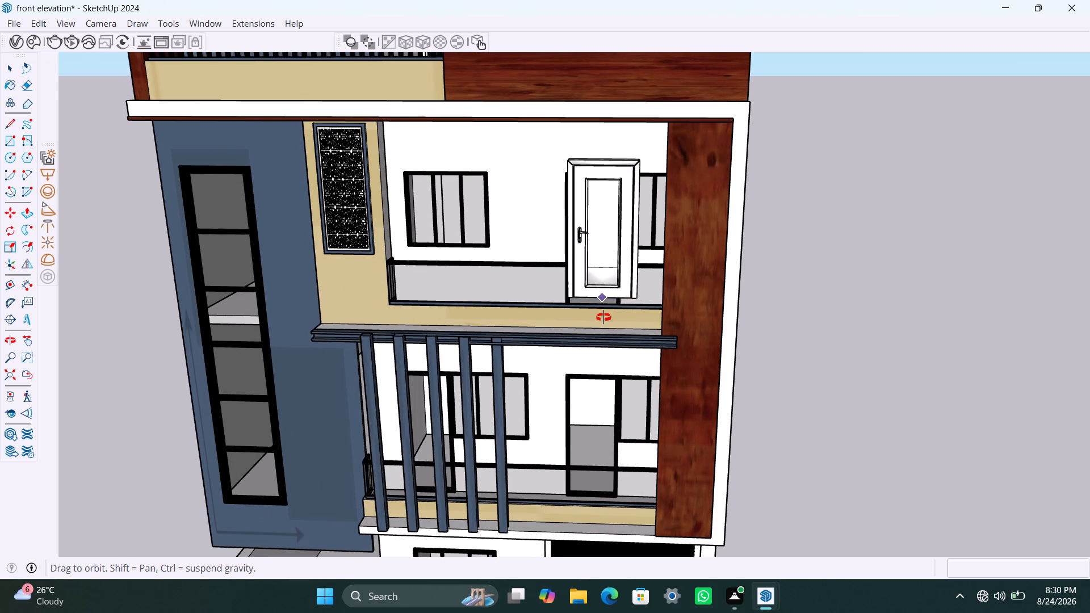
pyautogui.moveTo(603, 317); pyautogui.dragTo(602, 355, button='middle')
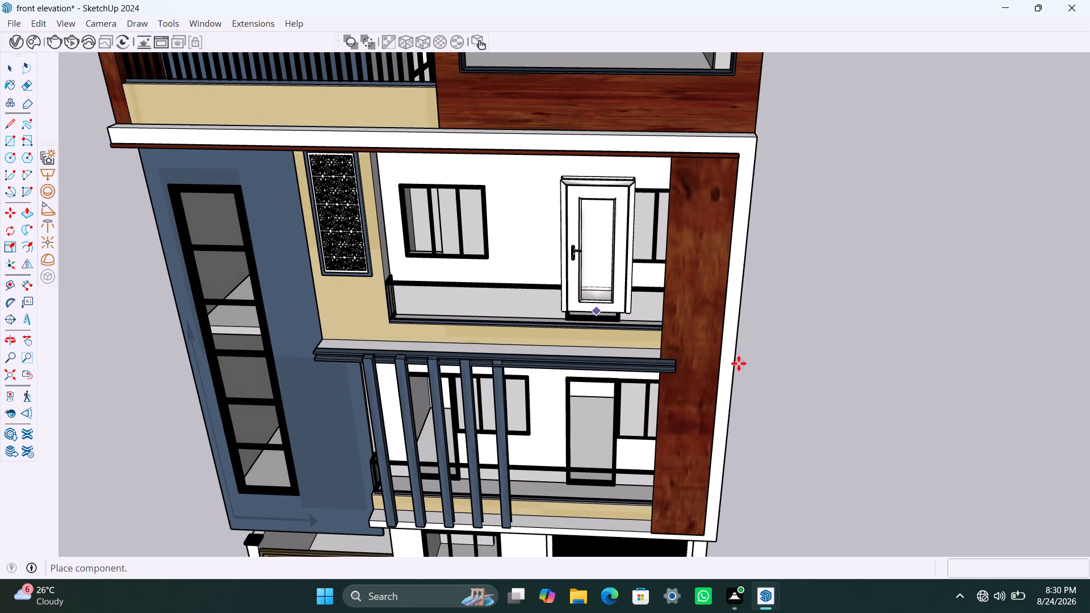
pyautogui.click(832, 341)
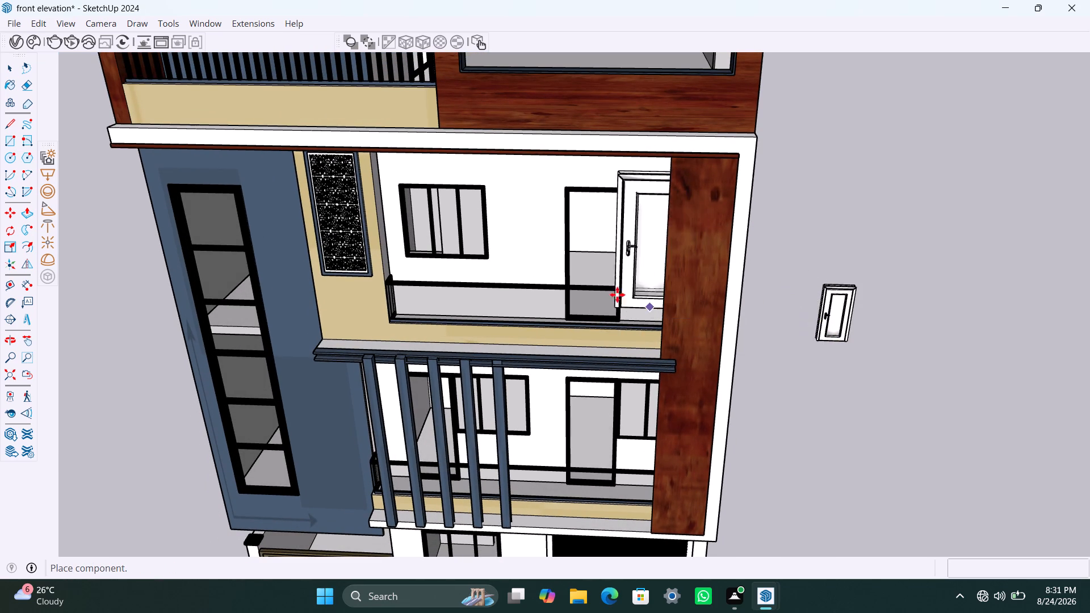
# Place a second Door 01 at the base of the upper balcony's doorway and end component placement.
pyautogui.scroll(2, 604, 291)
pyautogui.moveTo(609, 274); pyautogui.dragTo(596, 341, button='middle')
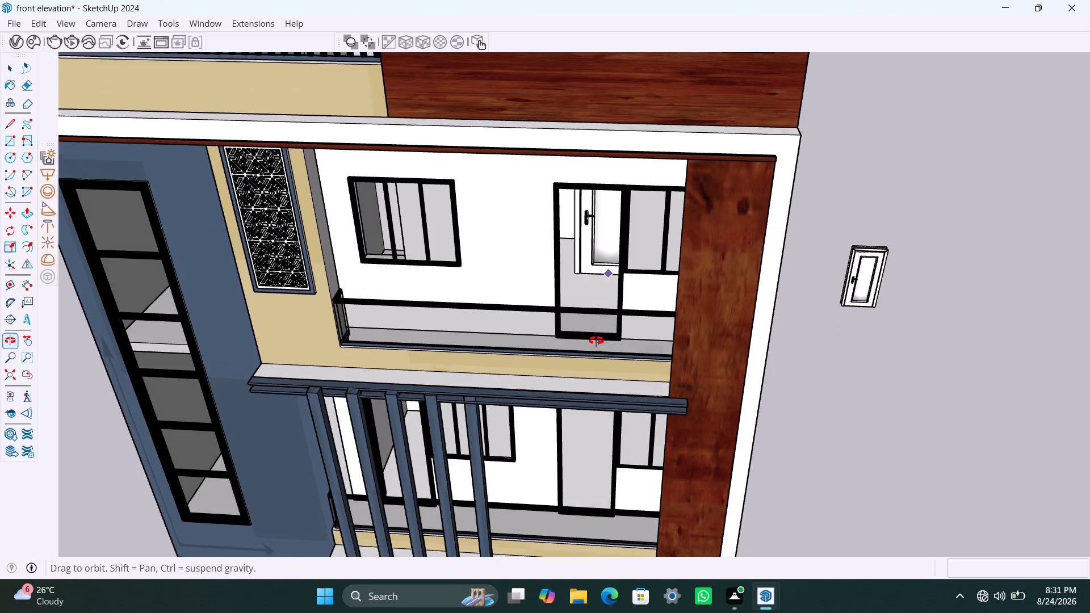
pyautogui.moveTo(596, 341); pyautogui.dragTo(593, 358, button='middle')
pyautogui.scroll(7, 585, 319)
pyautogui.moveTo(588, 337); pyautogui.dragTo(578, 371, button='middle')
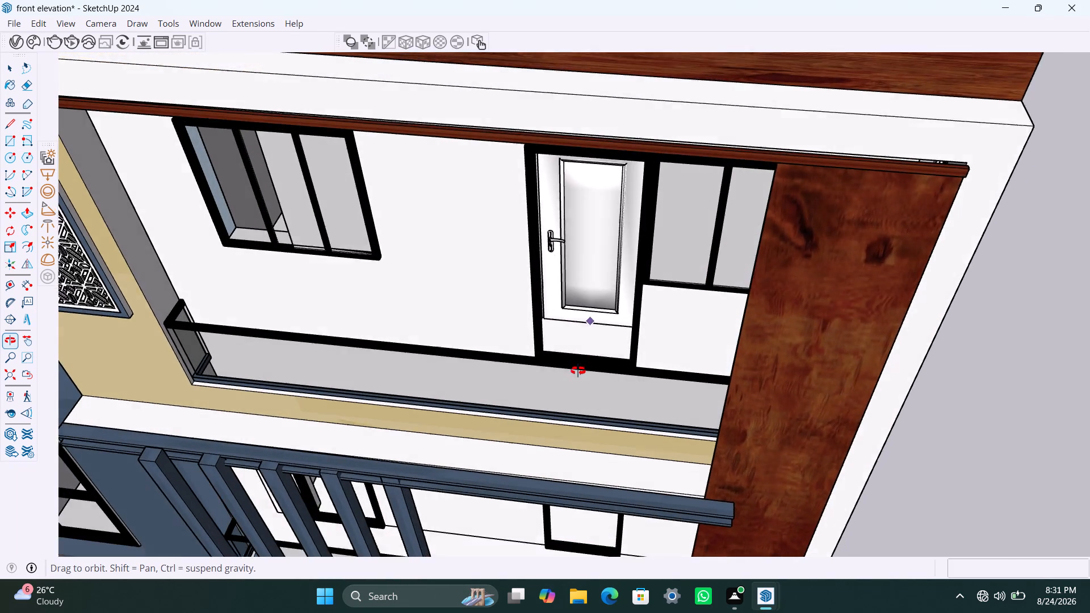
pyautogui.moveTo(578, 371); pyautogui.dragTo(573, 386, button='middle')
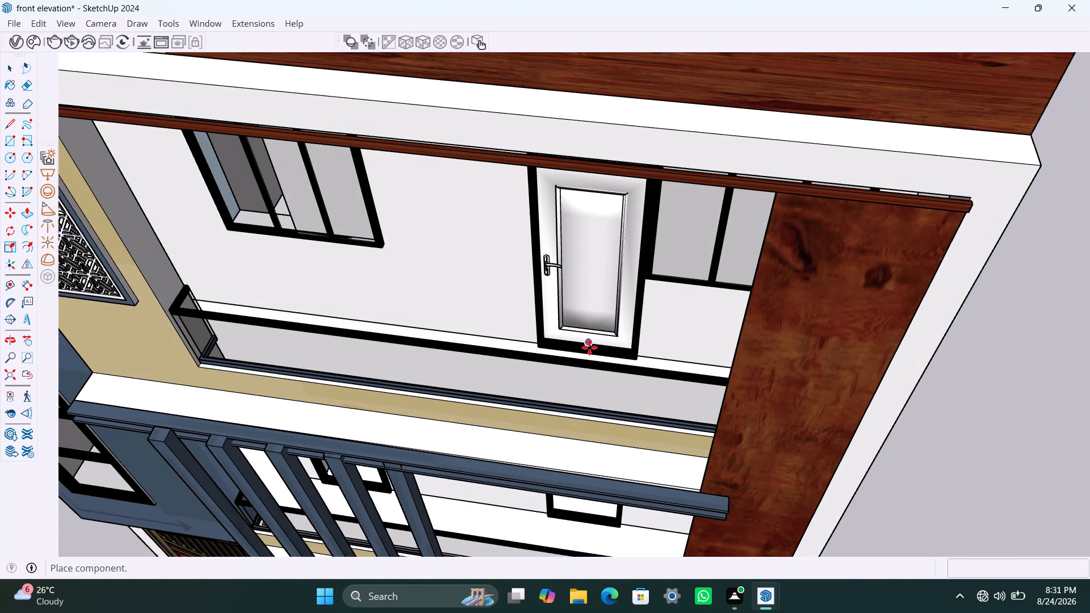
pyautogui.click(589, 347)
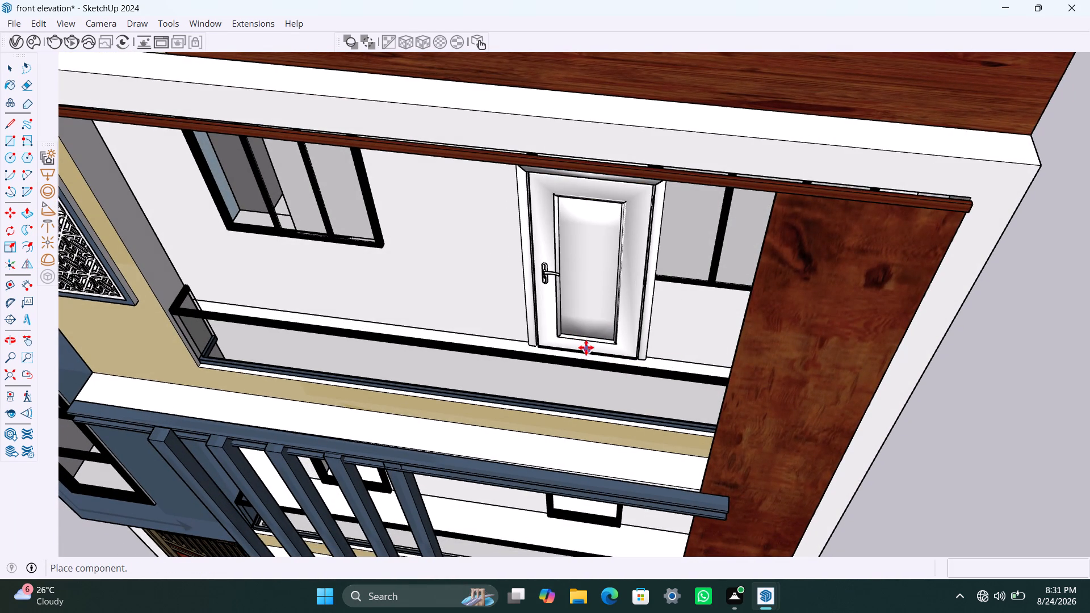
pyautogui.scroll(-3, 708, 394)
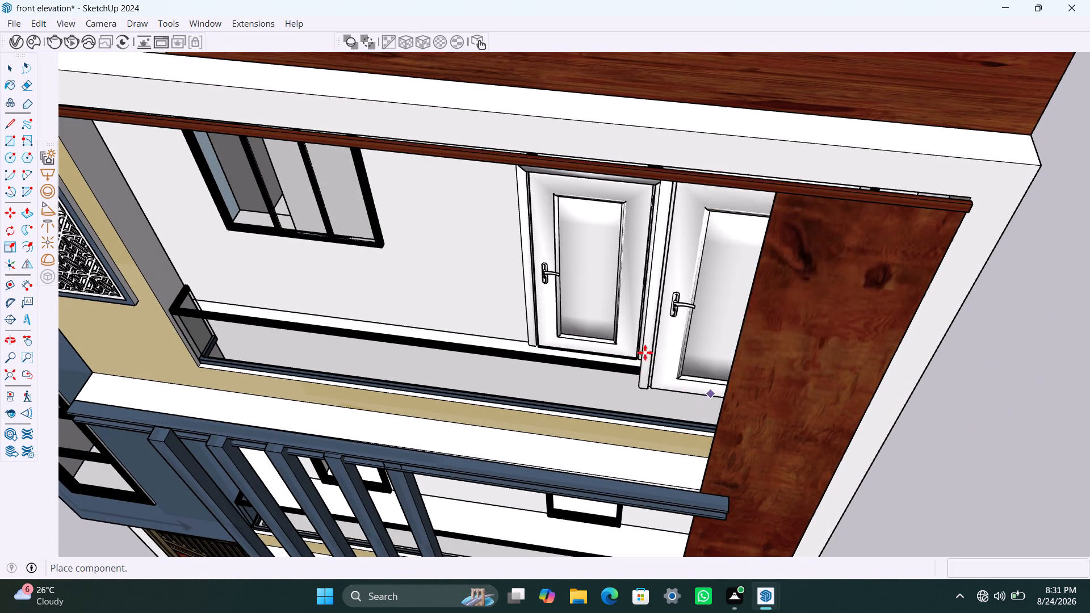
pyautogui.moveTo(645, 352); pyautogui.dragTo(732, 103, button='middle')
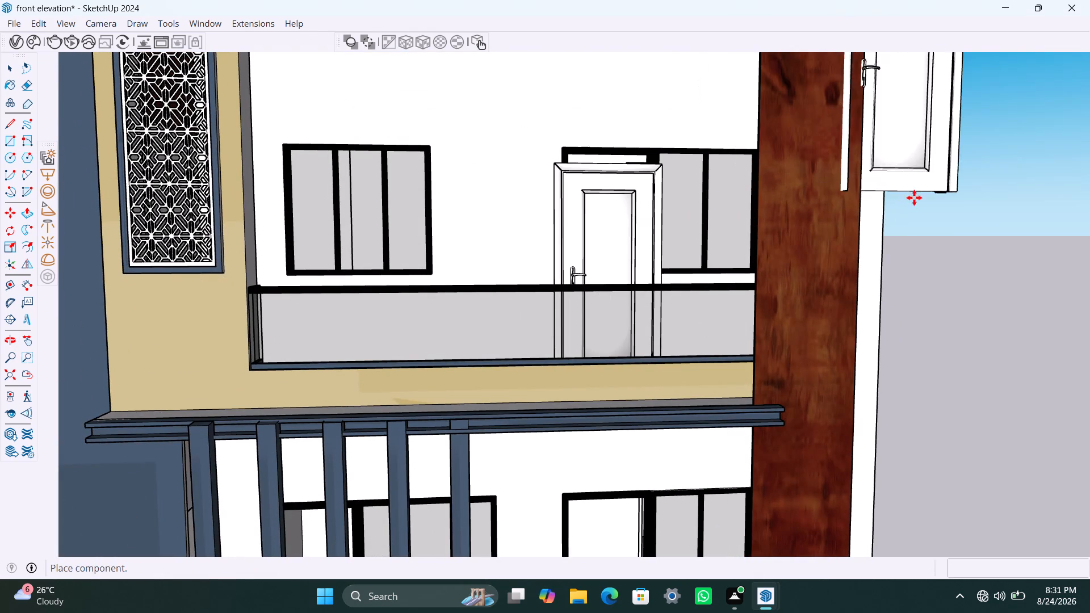
pyautogui.press('space')
# Move the upper balcony door so its rear top corner on the handle side meets the black frame's inner top corner.
pyautogui.scroll(3, 599, 165)
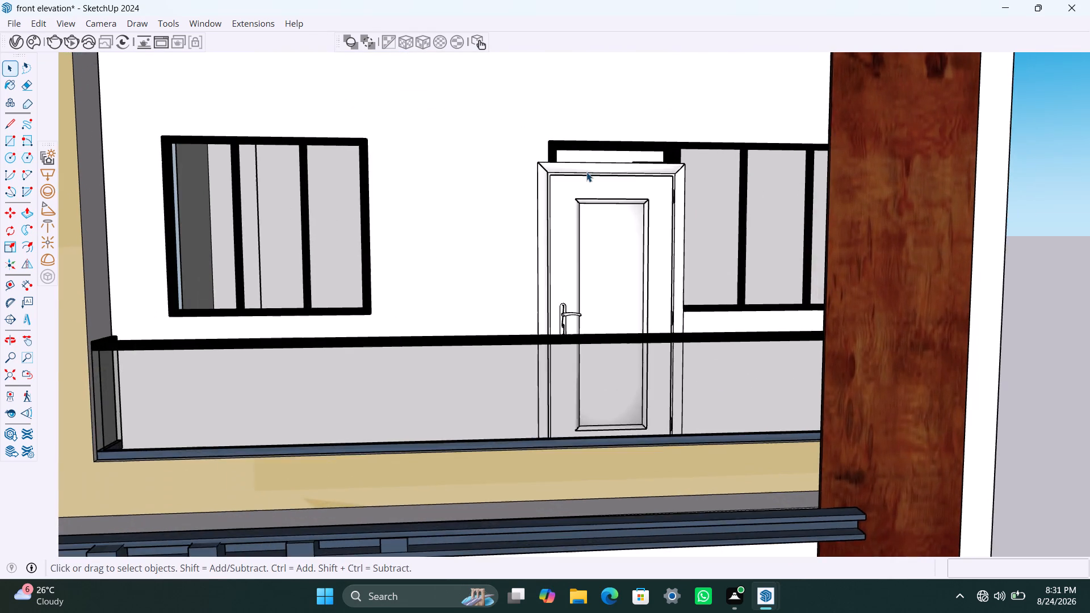
pyautogui.scroll(3, 586, 172)
pyautogui.moveTo(554, 173); pyautogui.dragTo(644, 253, button='middle')
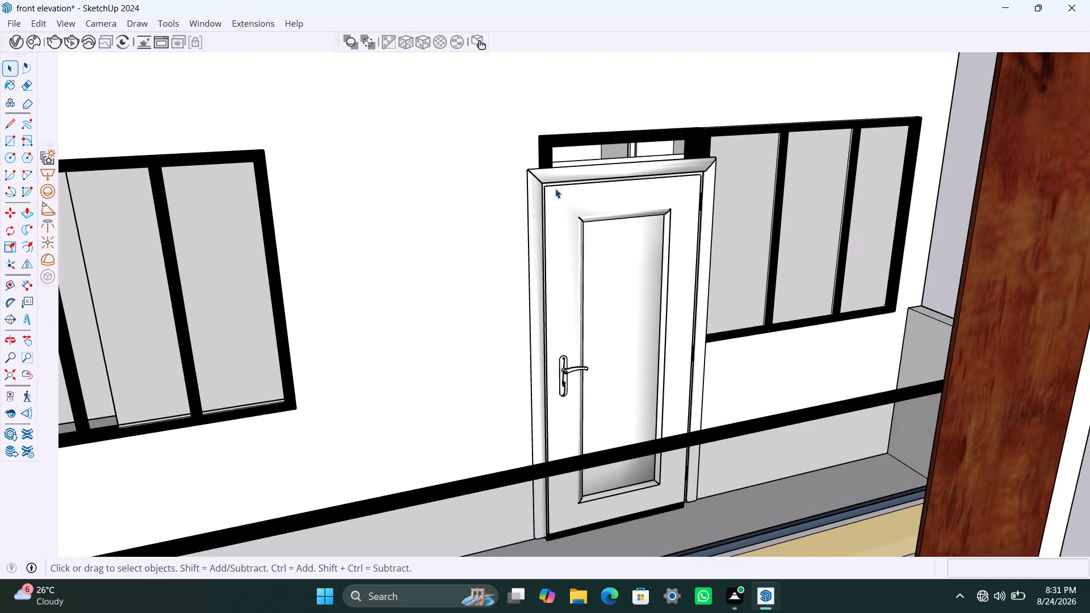
pyautogui.scroll(9, 555, 188)
pyautogui.click(514, 161)
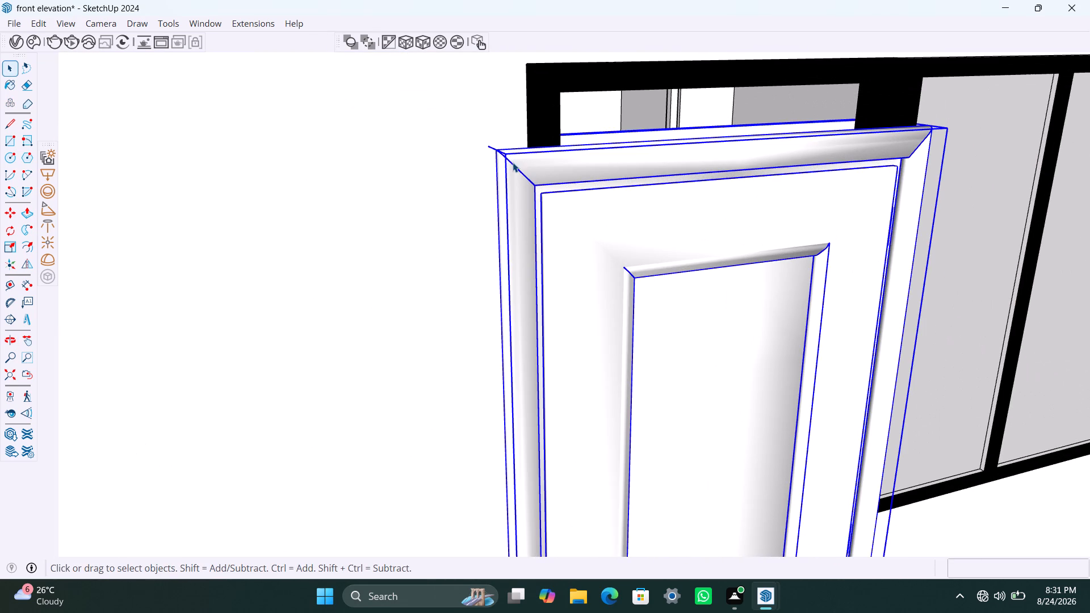
pyautogui.press('m')
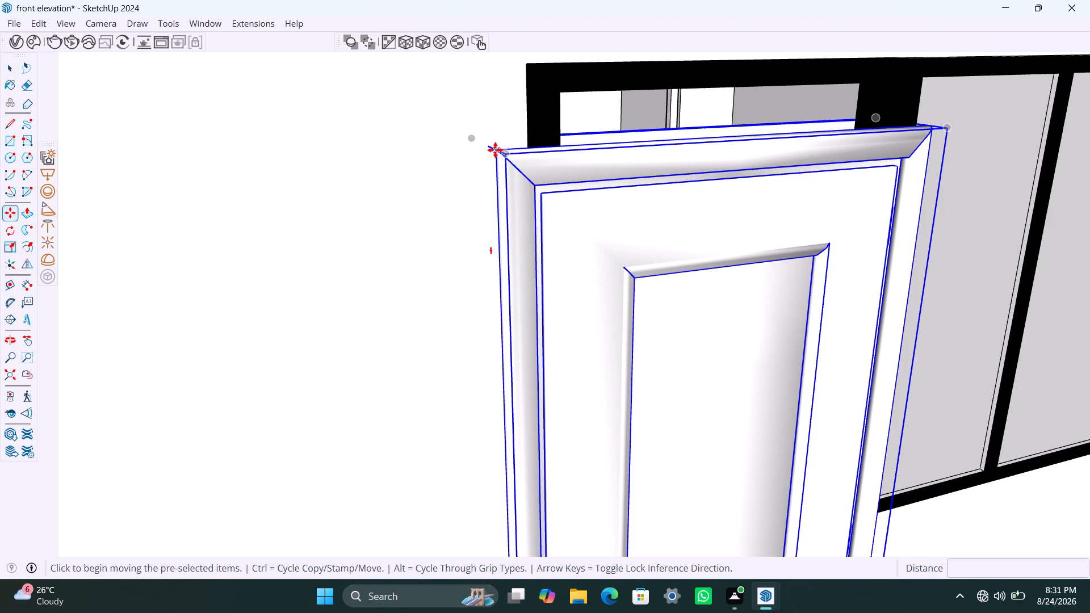
pyautogui.click(495, 150)
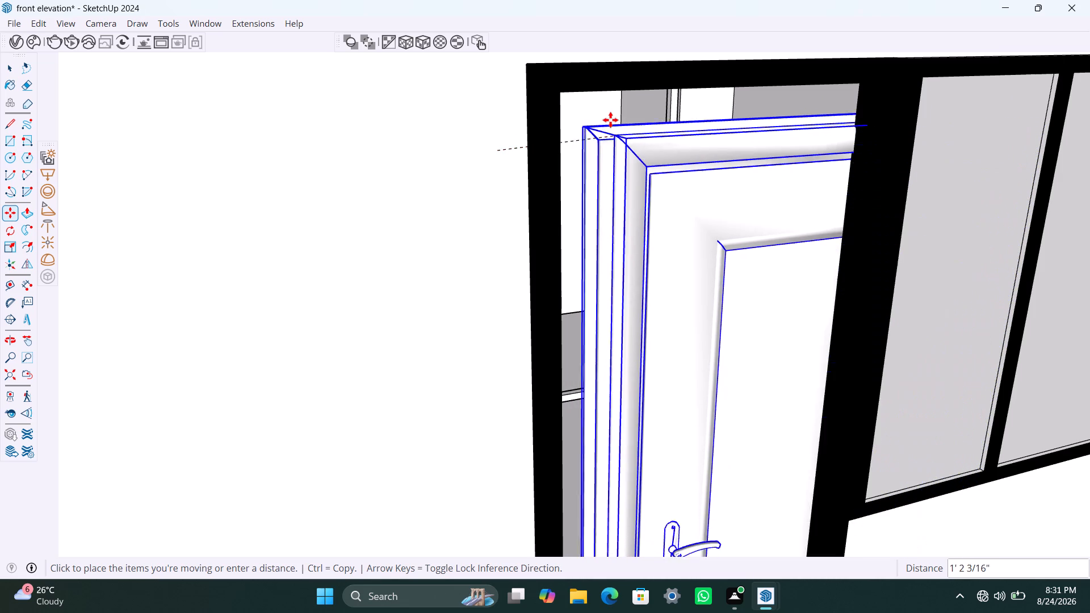
pyautogui.click(644, 148)
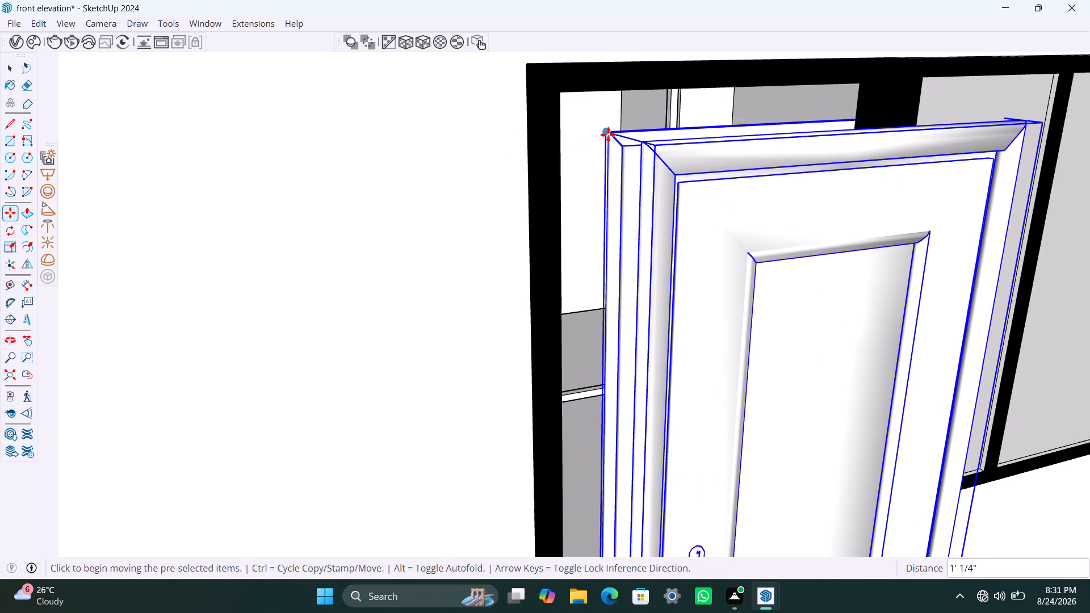
pyautogui.click(608, 135)
pyautogui.click(560, 94)
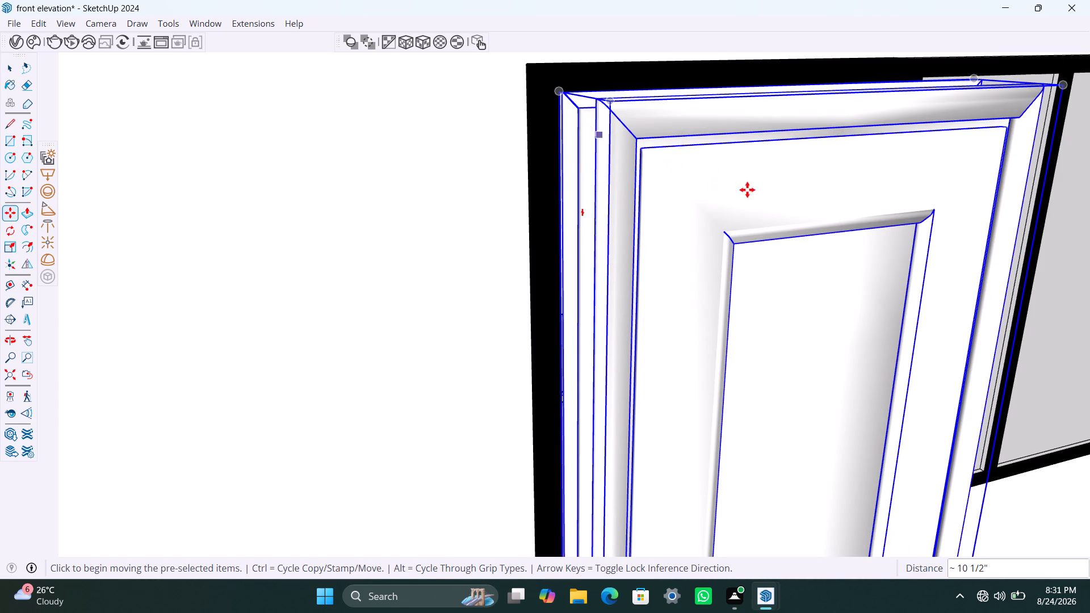
# Scale the upper balcony door's depth along the green axis to about -0.15.
pyautogui.press('s')
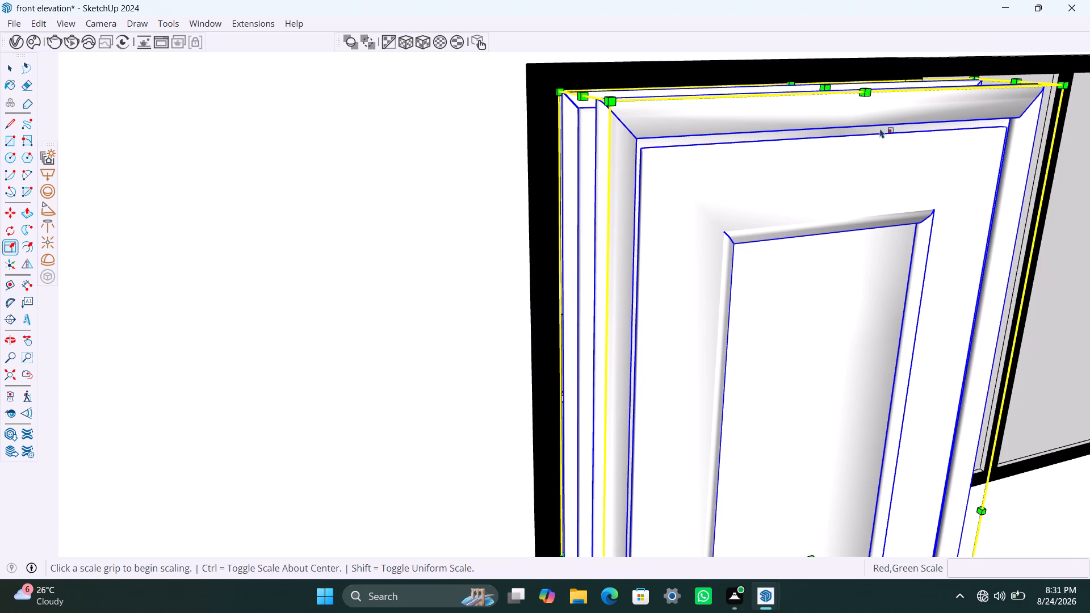
pyautogui.scroll(-5, 839, 245)
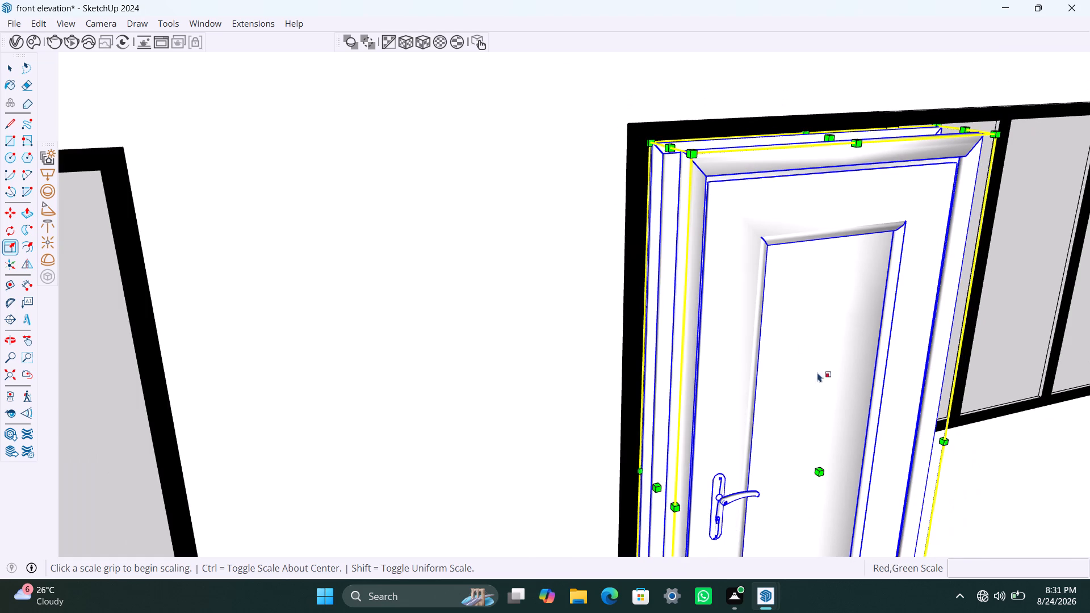
pyautogui.click(819, 474)
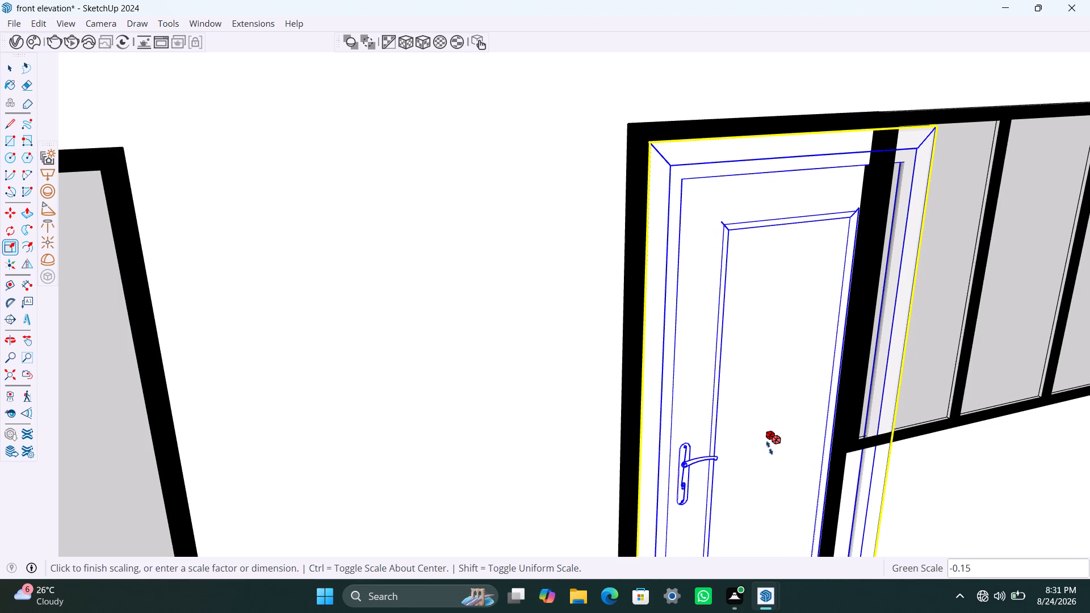
pyautogui.click(769, 448)
pyautogui.press('space')
# Scale the upper balcony door's width to about 0.75 so it fits within the black door frame.
pyautogui.click(722, 413)
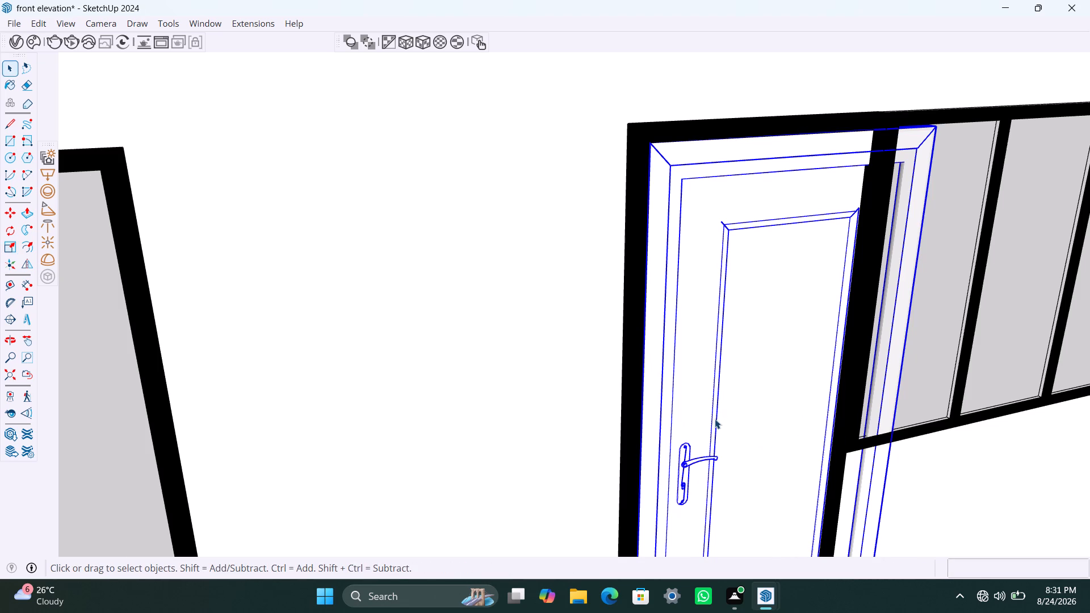
pyautogui.press('s')
pyautogui.click(896, 417)
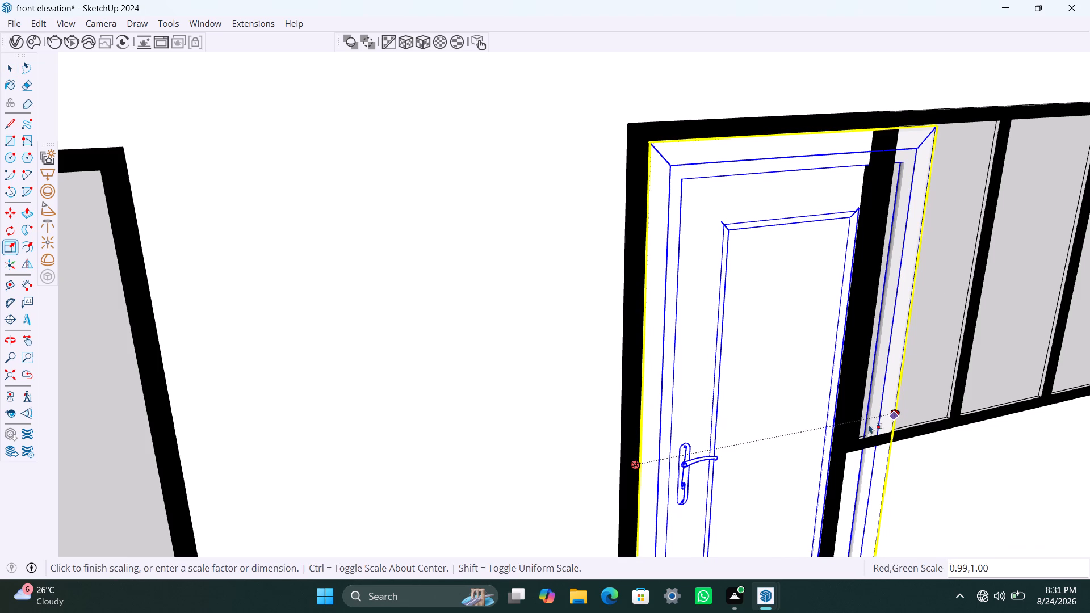
pyautogui.click(838, 429)
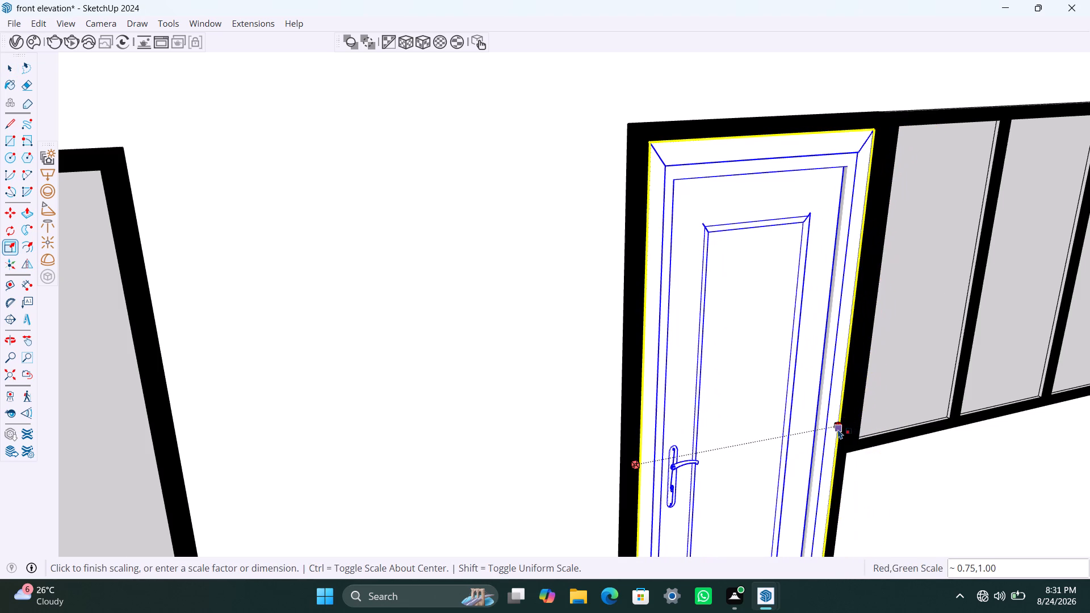
pyautogui.press('space')
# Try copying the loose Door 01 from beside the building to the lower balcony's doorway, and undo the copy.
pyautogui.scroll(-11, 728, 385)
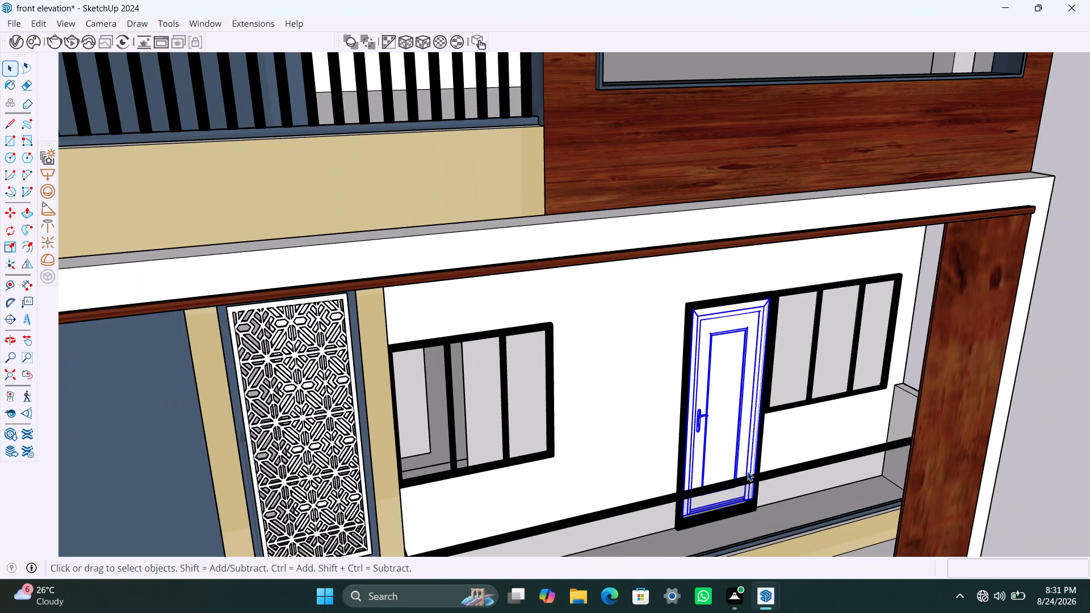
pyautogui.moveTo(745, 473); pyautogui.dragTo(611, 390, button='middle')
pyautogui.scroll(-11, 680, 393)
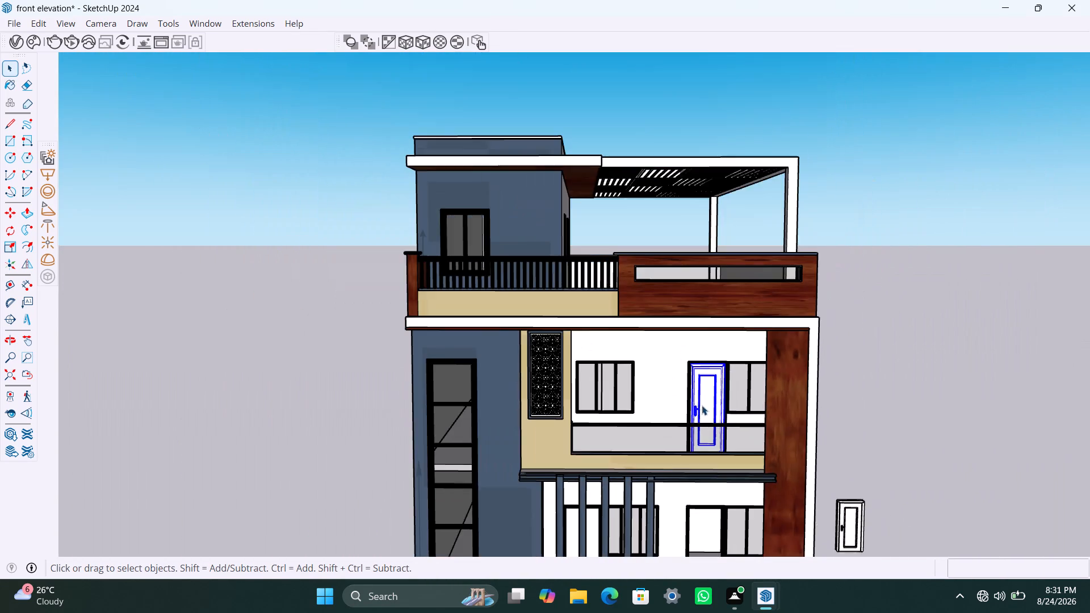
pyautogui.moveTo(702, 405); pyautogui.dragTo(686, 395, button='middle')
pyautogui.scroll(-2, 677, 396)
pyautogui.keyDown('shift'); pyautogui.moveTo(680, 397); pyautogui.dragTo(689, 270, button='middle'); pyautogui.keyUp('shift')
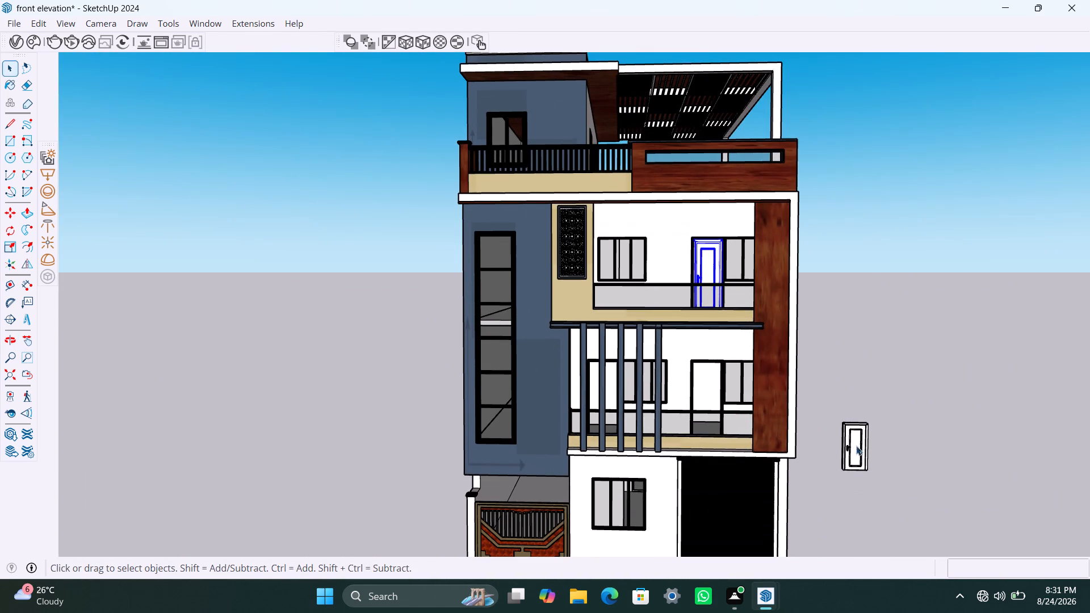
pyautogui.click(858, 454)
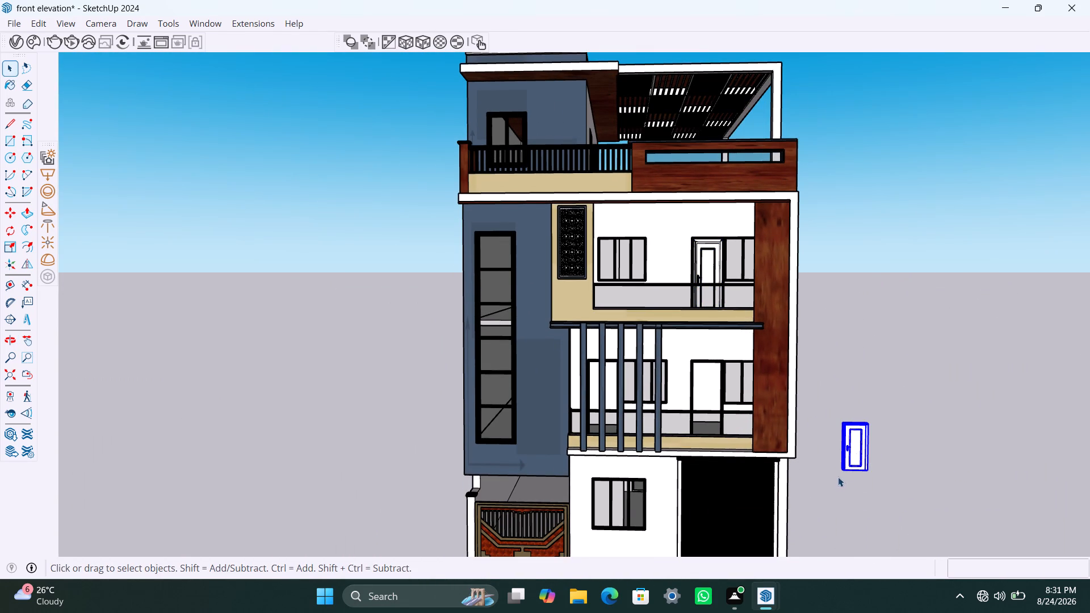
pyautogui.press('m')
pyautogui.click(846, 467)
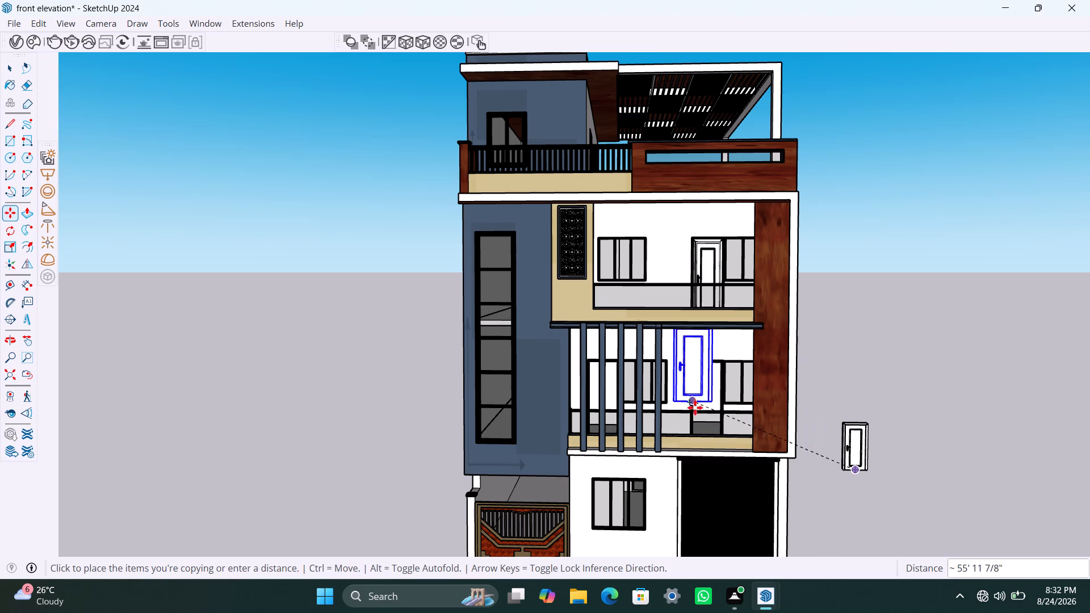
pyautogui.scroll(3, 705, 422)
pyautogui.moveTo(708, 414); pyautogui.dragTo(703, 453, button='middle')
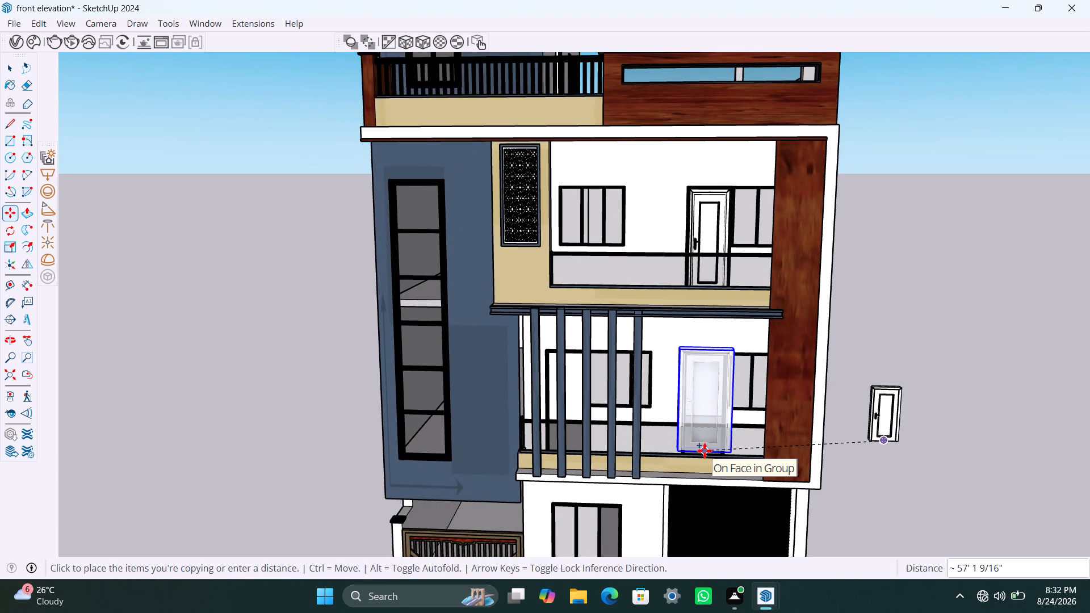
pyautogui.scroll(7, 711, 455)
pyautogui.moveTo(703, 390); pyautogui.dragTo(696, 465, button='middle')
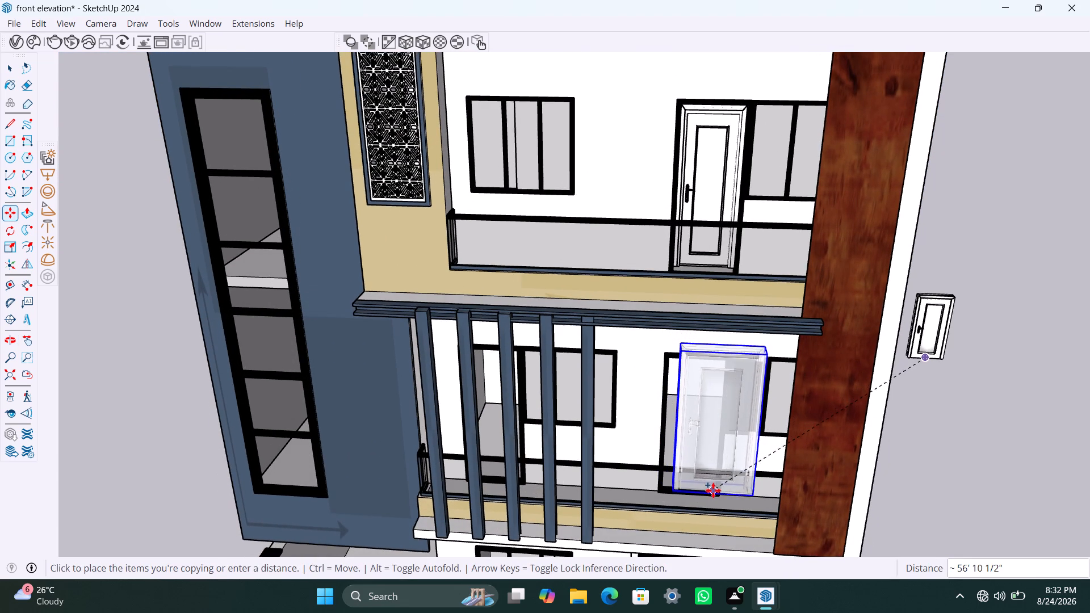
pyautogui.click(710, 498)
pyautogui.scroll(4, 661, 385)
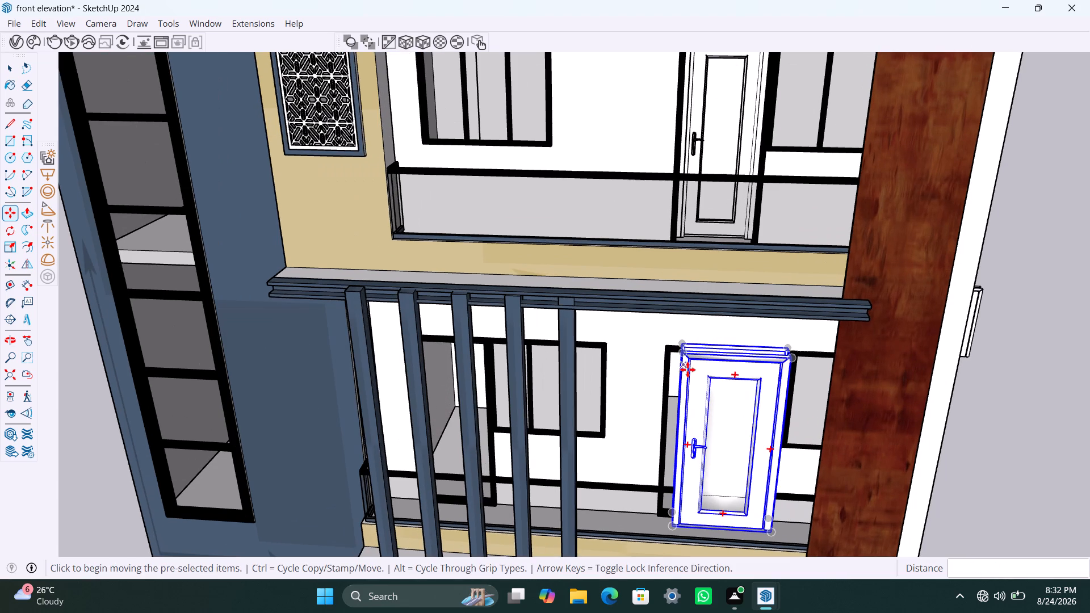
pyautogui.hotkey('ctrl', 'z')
# Copy the fitted upper balcony door about 11' 7 1/4" straight down the blue axis into the lower balcony's doorway.
pyautogui.press('space')
pyautogui.click(698, 220)
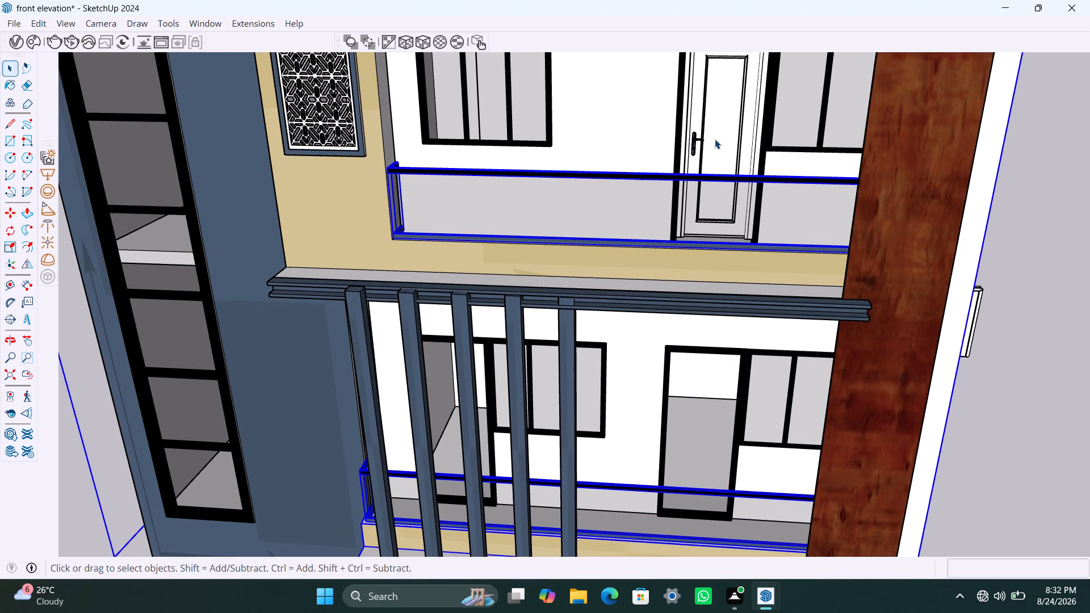
pyautogui.click(715, 139)
pyautogui.press('m')
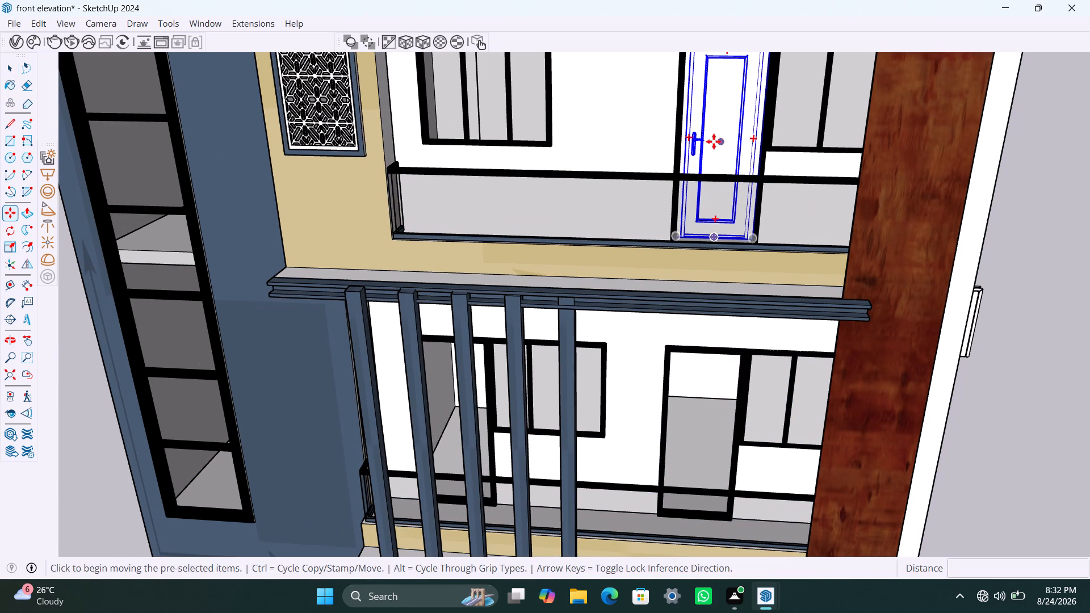
pyautogui.click(755, 239)
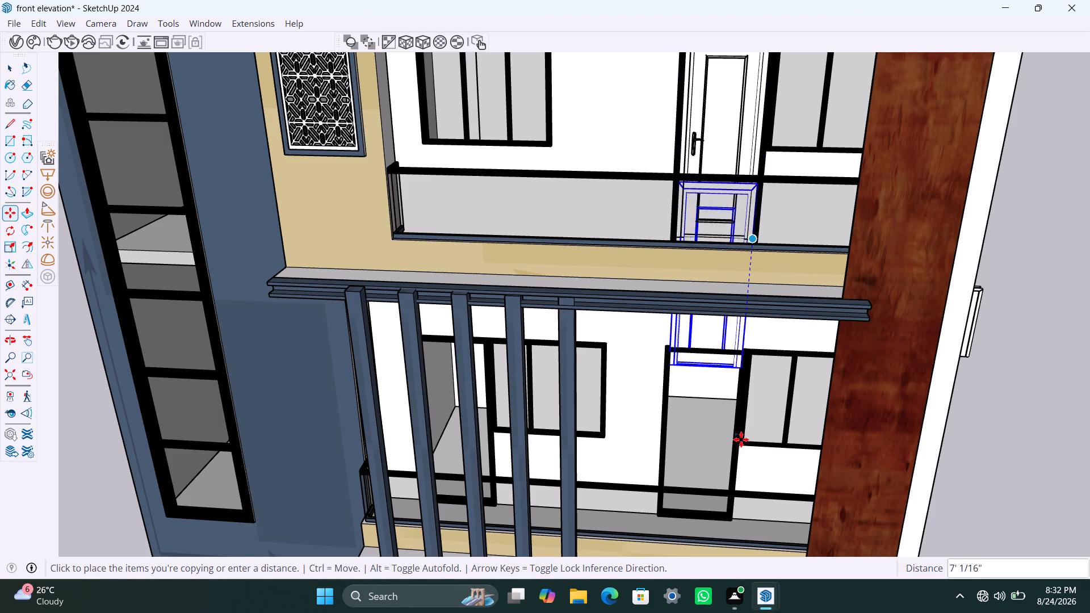
pyautogui.click(728, 513)
pyautogui.press('space')
# Move the lower balcony door up about 1 3/16" and about 3/16" along the red axis to meet the frame's inner top corner.
pyautogui.scroll(4, 719, 508)
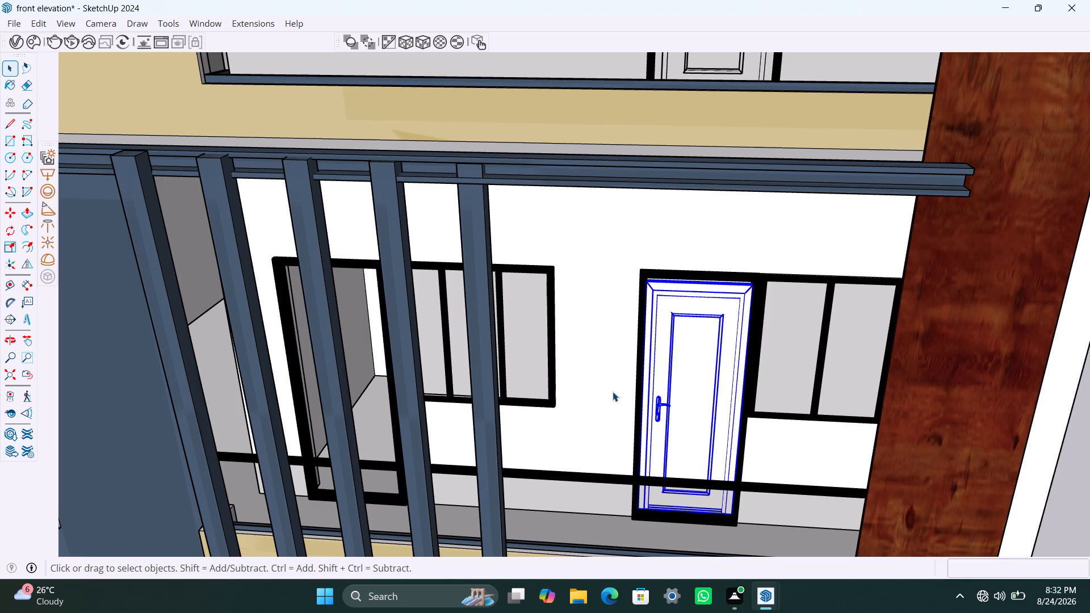
pyautogui.scroll(3, 692, 282)
pyautogui.moveTo(698, 323); pyautogui.dragTo(707, 297, button='middle')
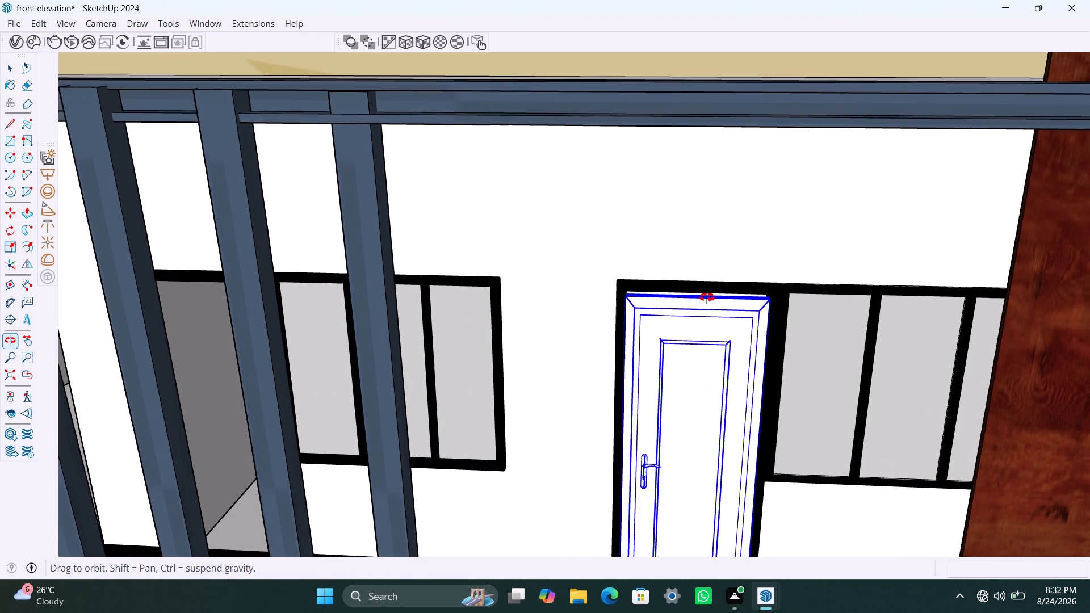
pyautogui.moveTo(707, 297); pyautogui.dragTo(708, 295, button='middle')
pyautogui.scroll(6, 712, 321)
pyautogui.moveTo(643, 304); pyautogui.dragTo(618, 304, button='middle')
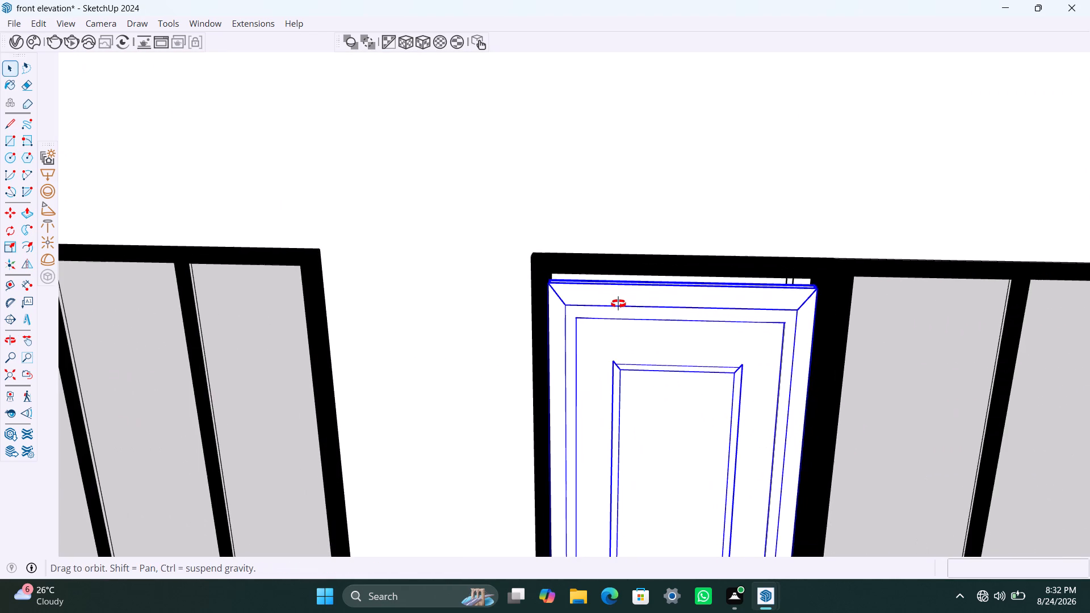
pyautogui.moveTo(618, 304); pyautogui.dragTo(581, 316, button='middle')
pyautogui.scroll(8, 565, 287)
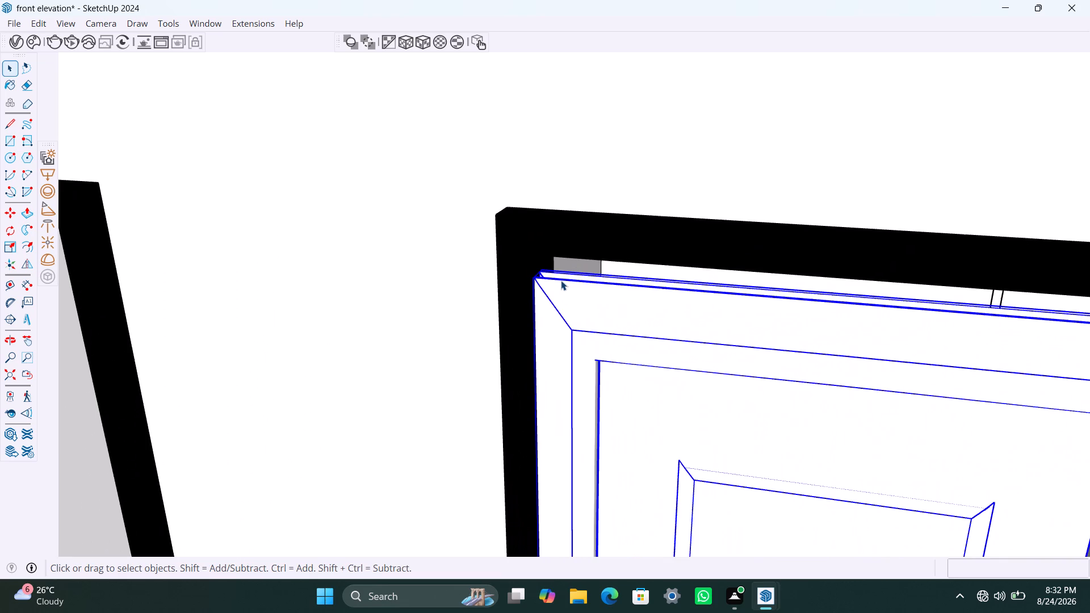
pyautogui.press('m')
pyautogui.click(544, 267)
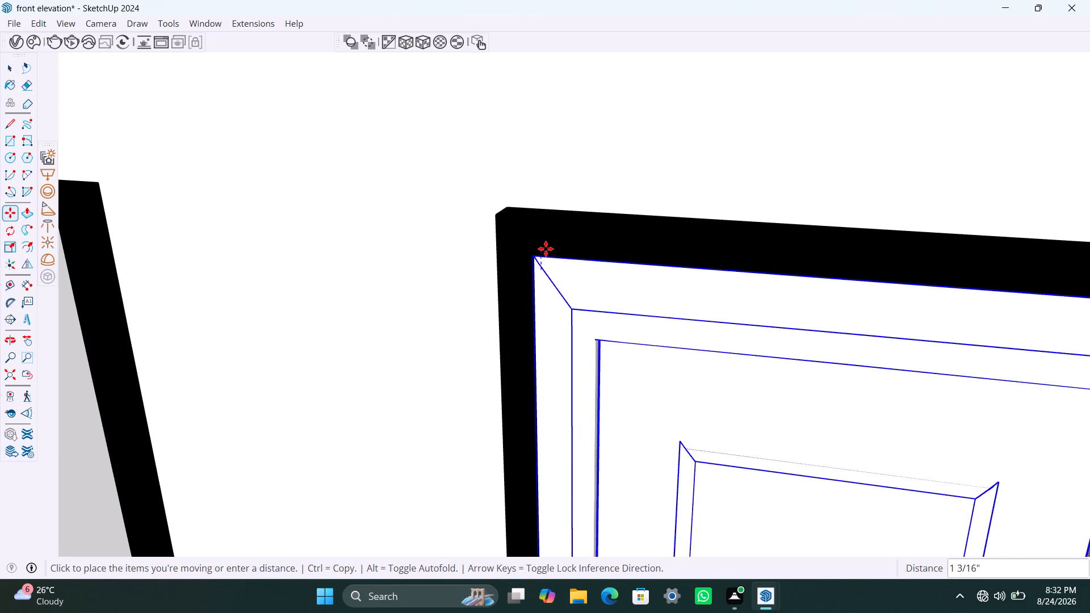
pyautogui.click(546, 249)
pyautogui.scroll(3, 534, 267)
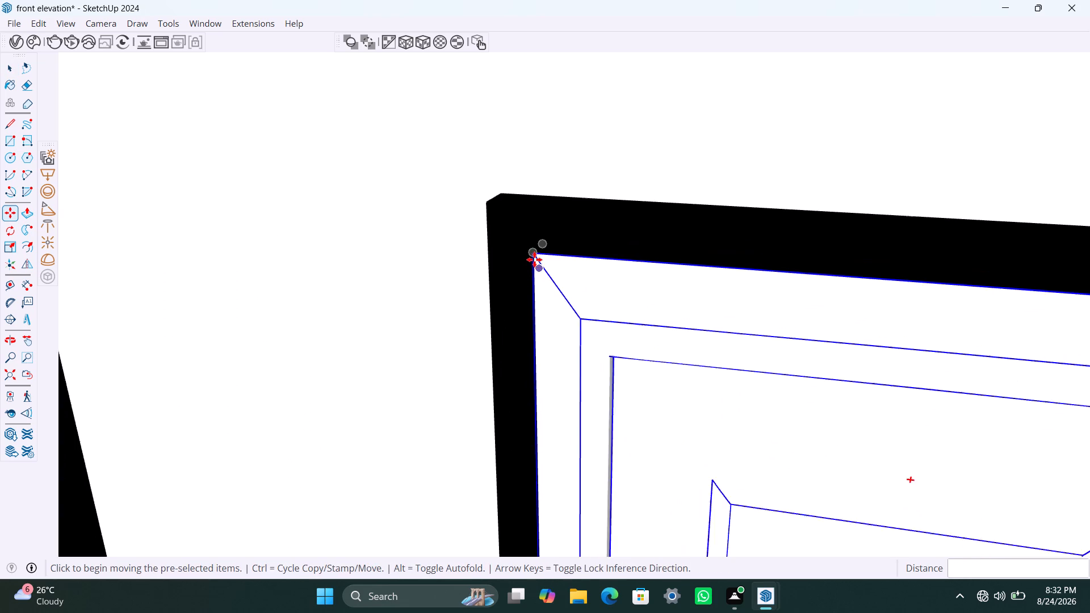
pyautogui.click(534, 256)
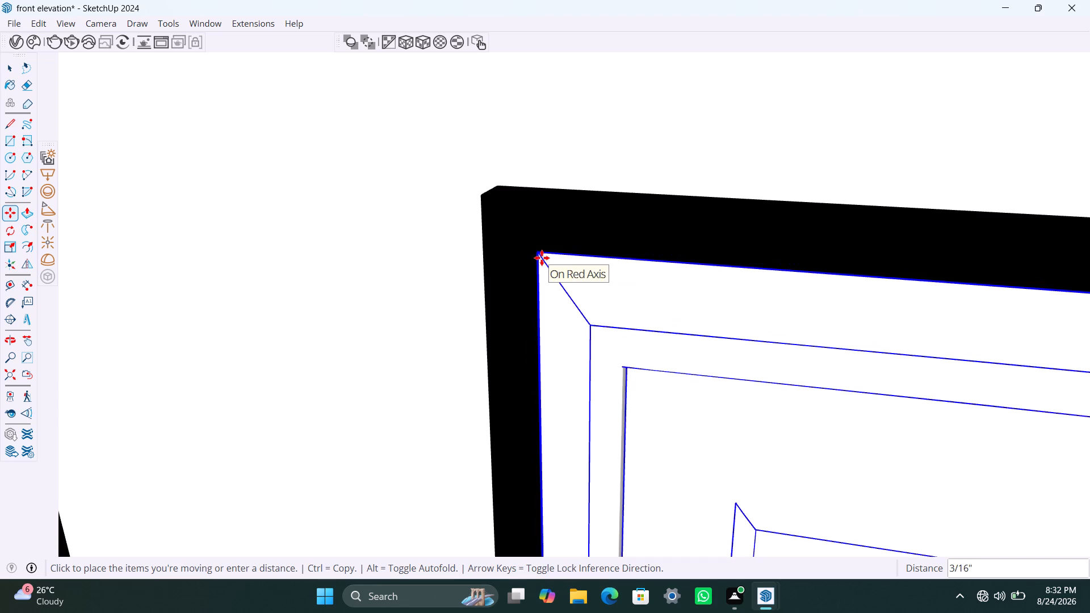
pyautogui.click(542, 258)
pyautogui.press('space')
# Scale the lower balcony door's height from its base to about 1.04 so it reaches the frame's bottom bar.
pyautogui.scroll(-20, 653, 313)
pyautogui.scroll(-1, 653, 313)
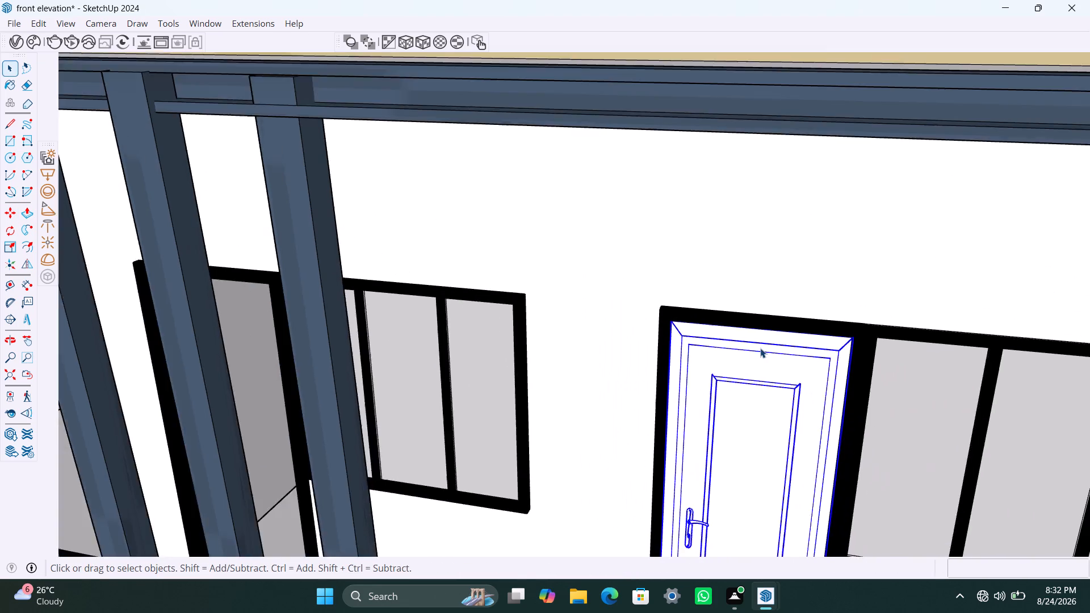
pyautogui.scroll(-17, 760, 348)
pyautogui.moveTo(781, 381); pyautogui.dragTo(786, 363, button='middle')
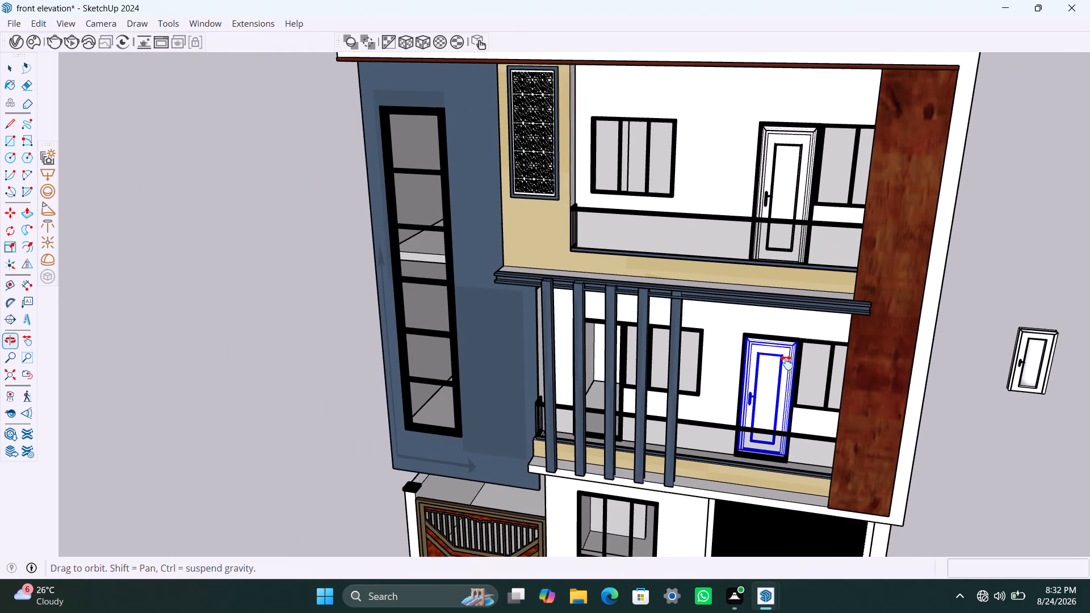
pyautogui.moveTo(786, 363); pyautogui.dragTo(793, 316, button='middle')
pyautogui.scroll(3, 775, 343)
pyautogui.scroll(4, 771, 393)
pyautogui.moveTo(774, 405); pyautogui.dragTo(776, 394, button='middle')
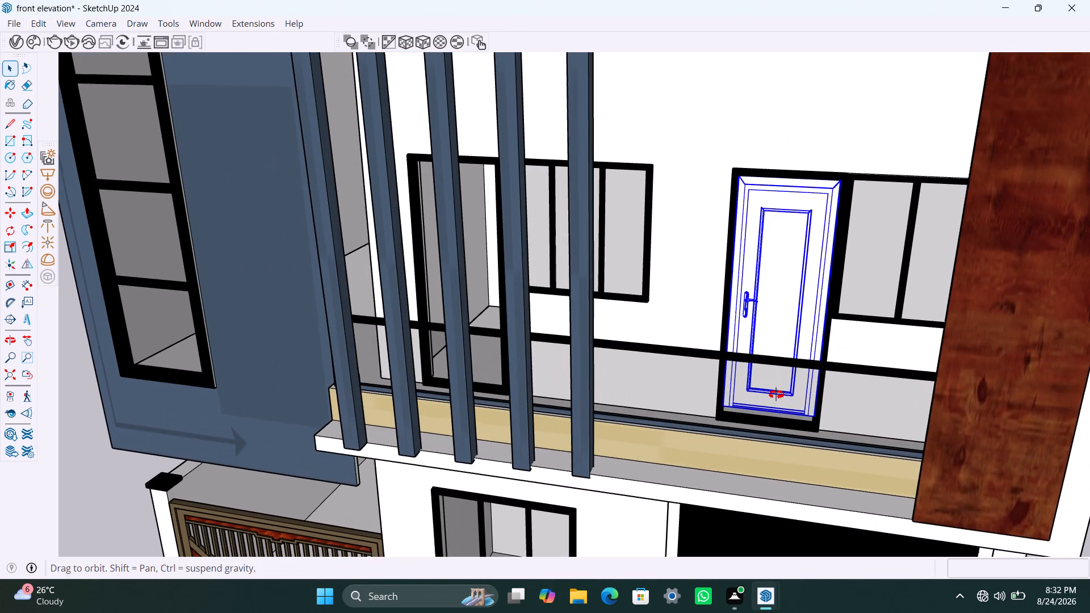
pyautogui.moveTo(776, 394); pyautogui.dragTo(776, 393, button='middle')
pyautogui.scroll(8, 762, 406)
pyautogui.click(752, 398)
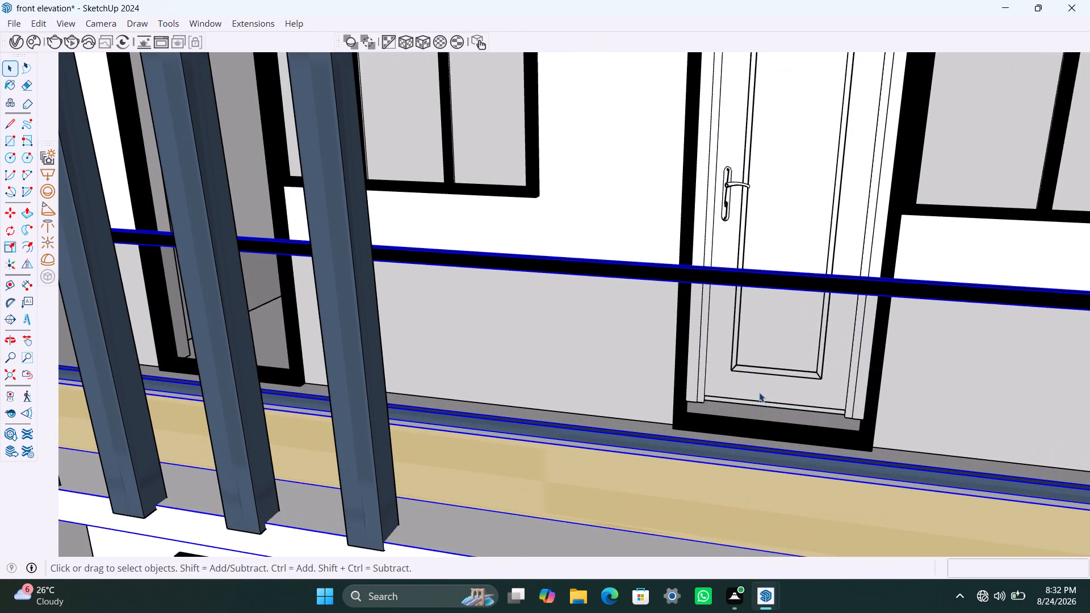
pyautogui.click(763, 376)
pyautogui.click(761, 329)
pyautogui.click(782, 246)
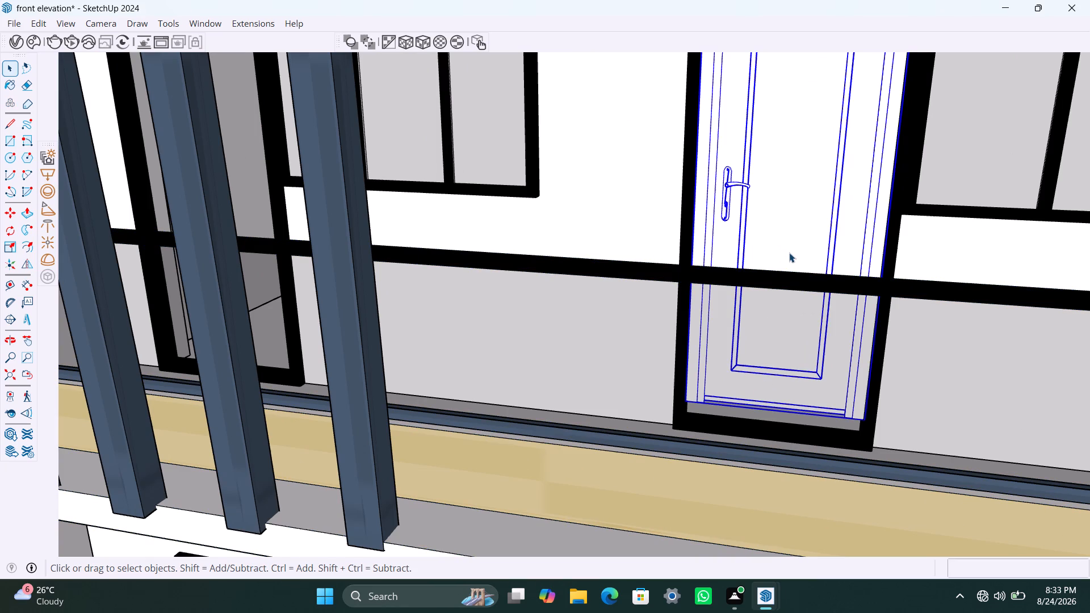
pyautogui.press('s')
pyautogui.click(774, 410)
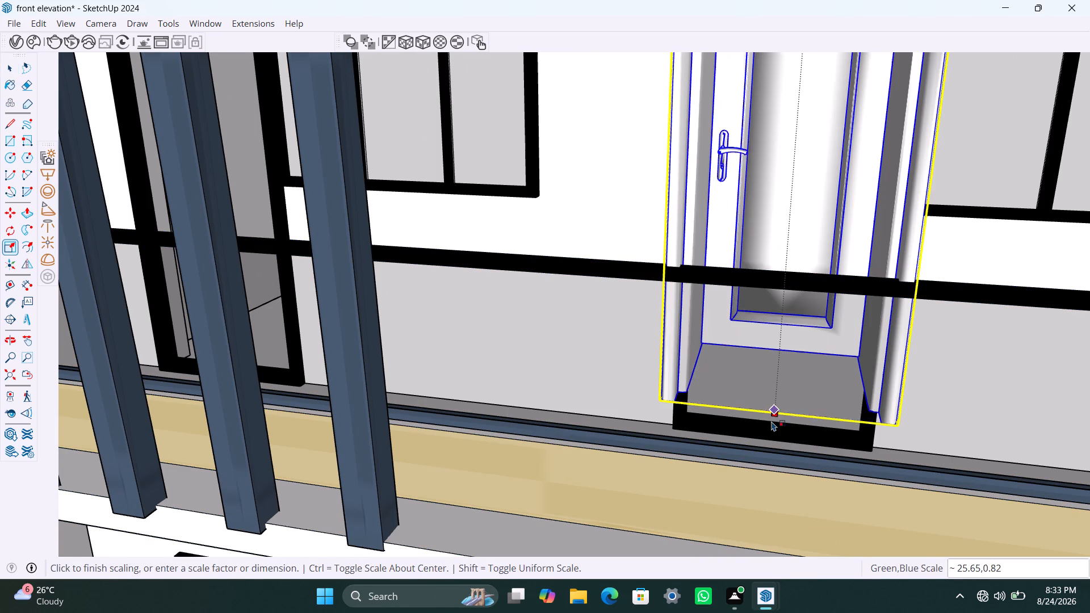
pyautogui.press('Escape')
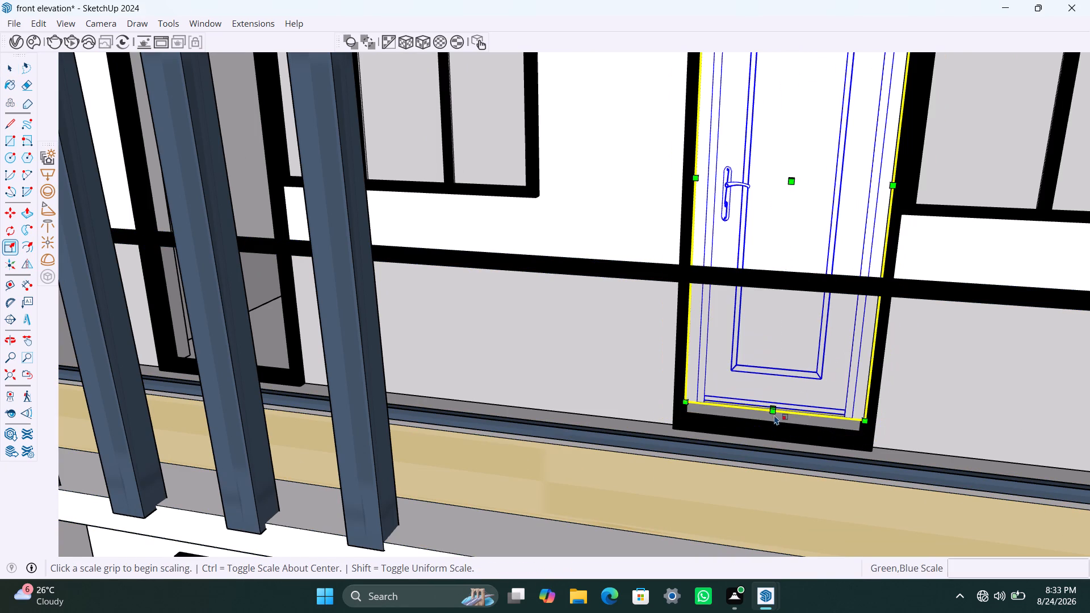
pyautogui.scroll(7, 778, 410)
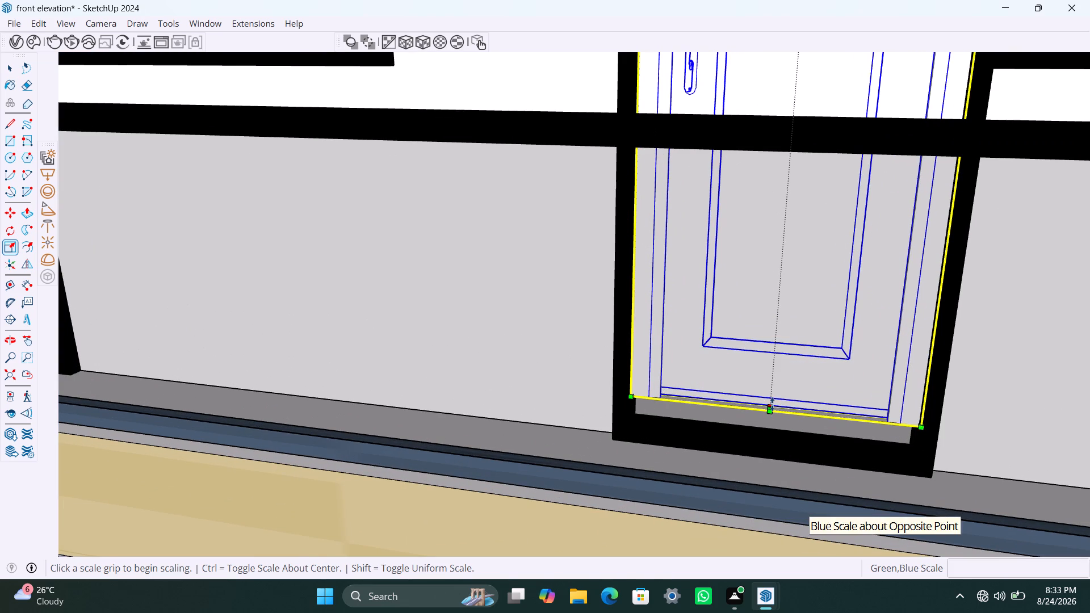
pyautogui.click(772, 404)
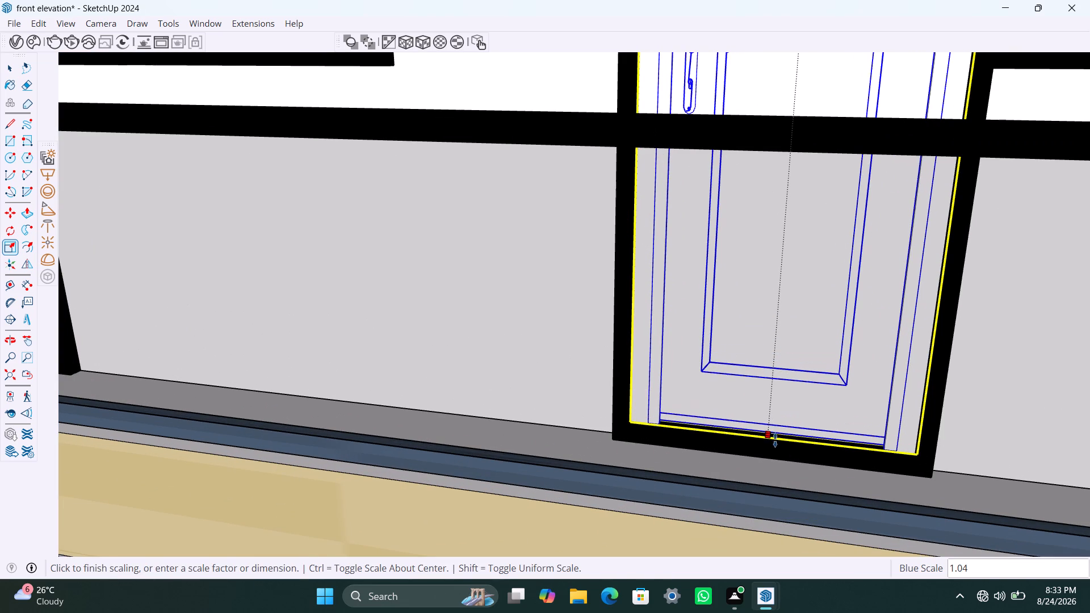
pyautogui.click(776, 442)
pyautogui.press('space')
# Copy the lower balcony door about 9' 8 13/16" along the red axis into the doorway behind the vertical fins, aligning the top corners.
pyautogui.scroll(-7, 687, 335)
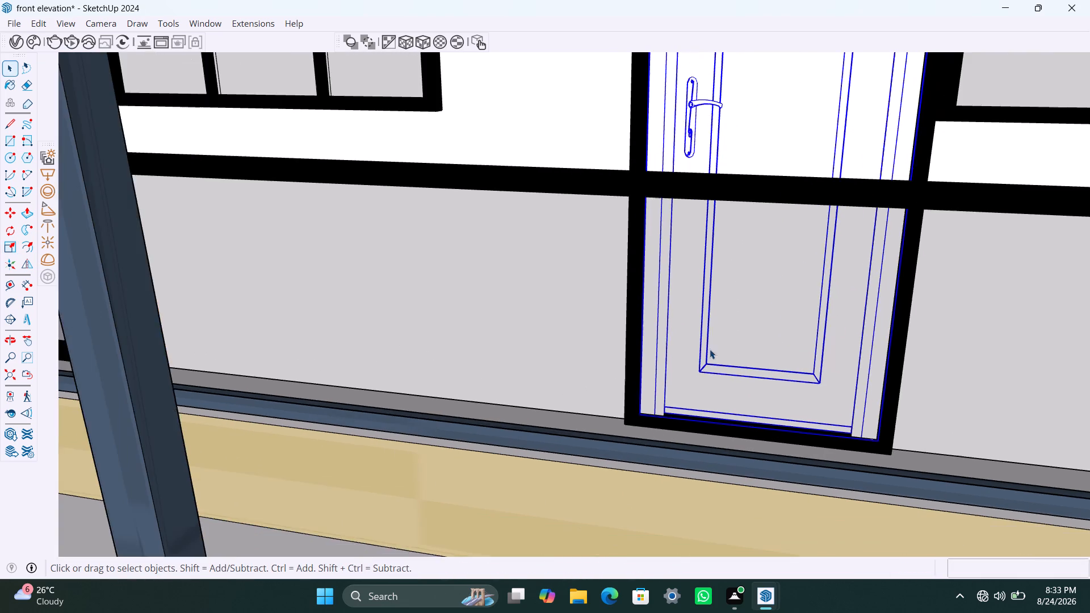
pyautogui.scroll(-20, 710, 349)
pyautogui.scroll(-3, 710, 349)
pyautogui.click(1013, 220)
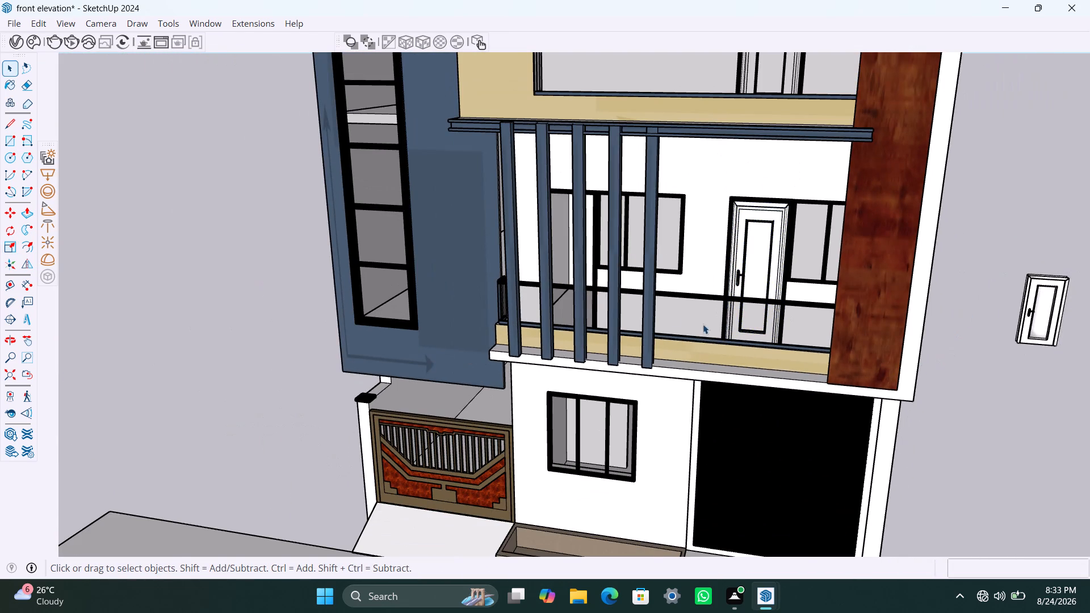
pyautogui.click(756, 251)
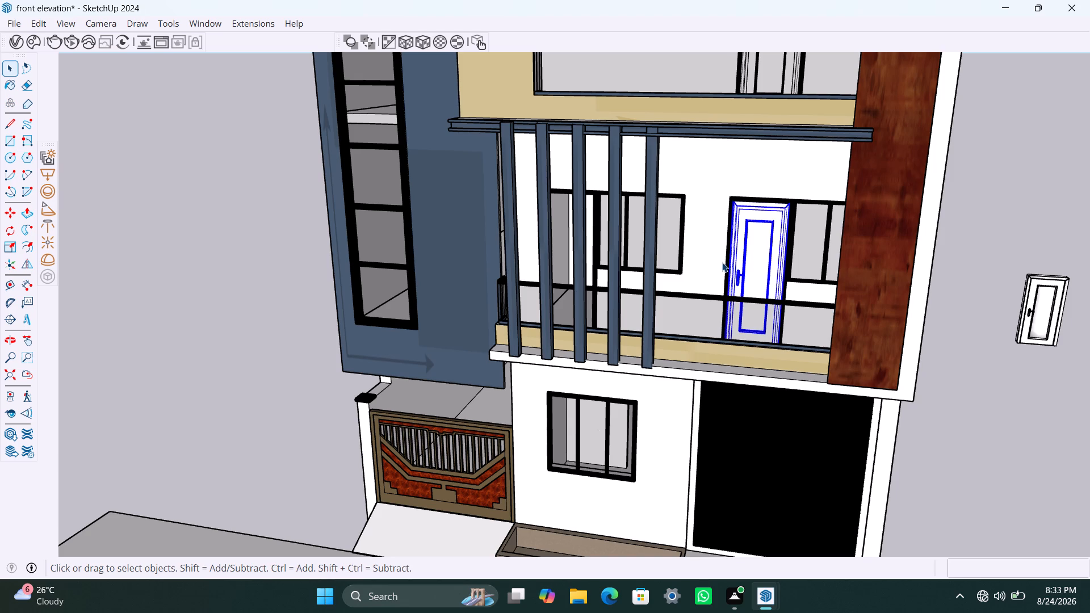
pyautogui.press('m')
pyautogui.click(735, 200)
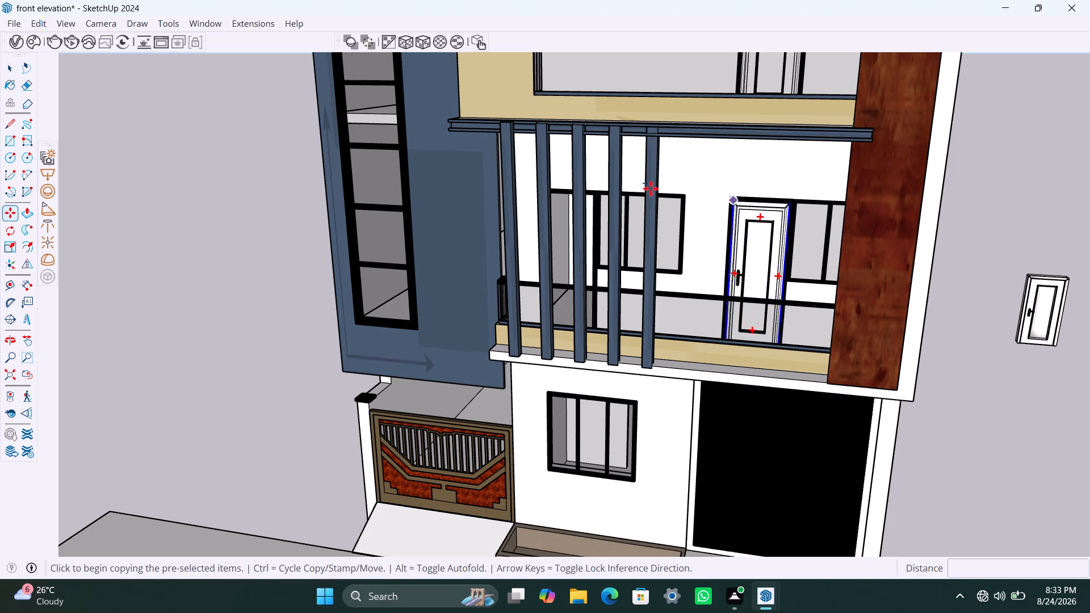
pyautogui.scroll(4, 556, 194)
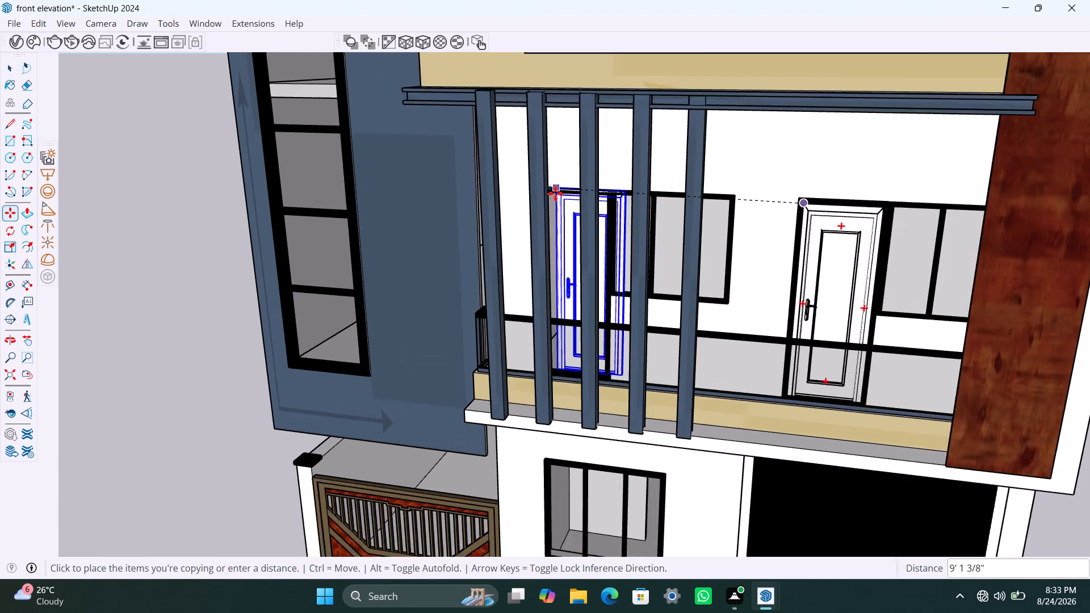
pyautogui.scroll(5, 555, 194)
pyautogui.moveTo(552, 200); pyautogui.dragTo(505, 240, button='middle')
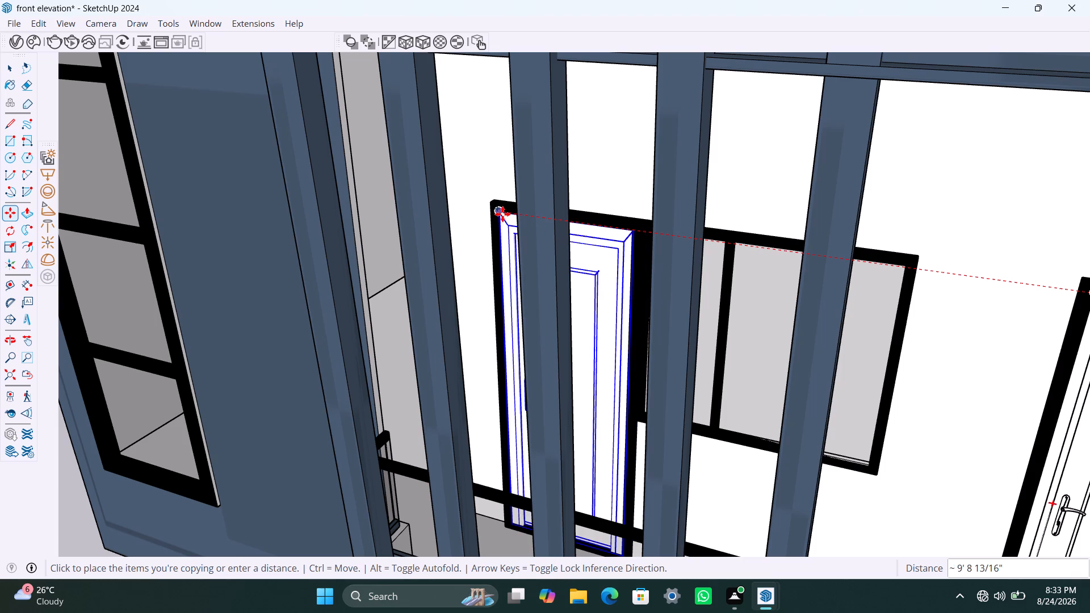
pyautogui.click(502, 214)
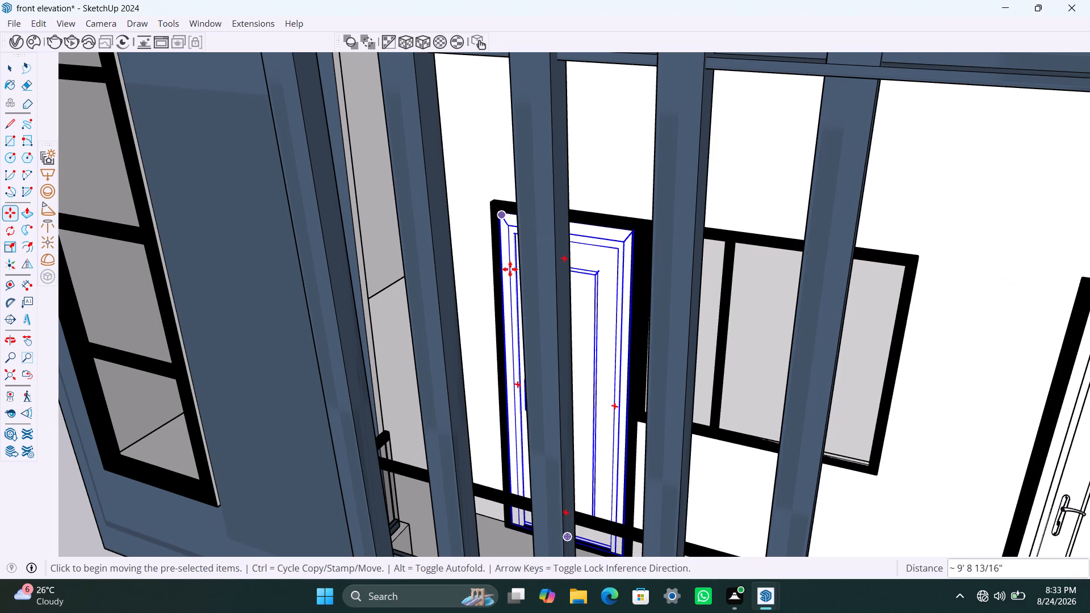
# Move the spare Door 01 standing beside the building about 79' 2 7/8" into the open space past the side wall's rear edge.
pyautogui.scroll(-19, 485, 270)
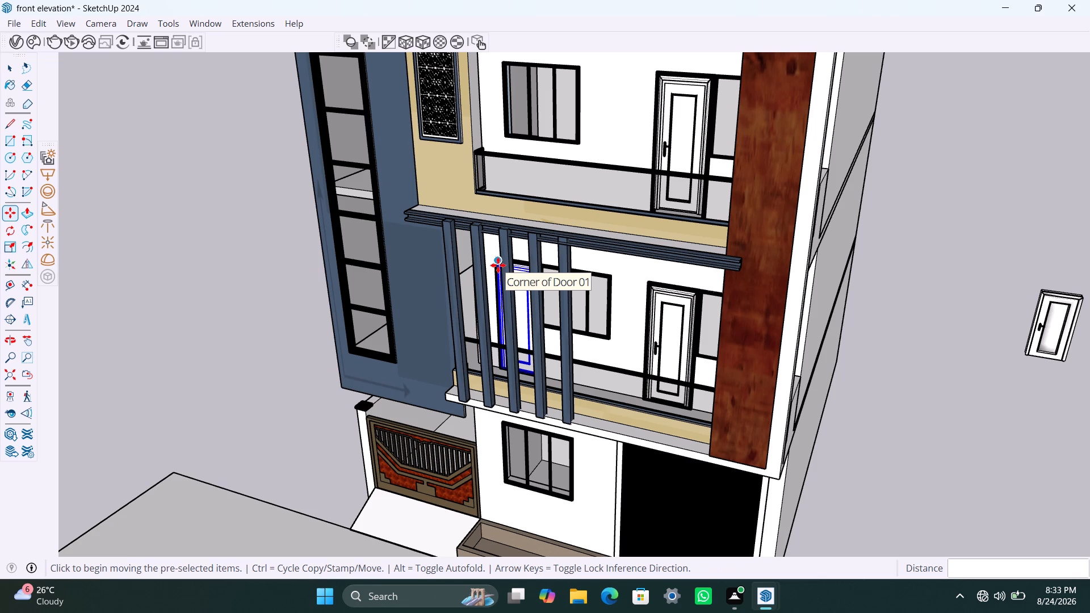
pyautogui.press('space')
pyautogui.scroll(-5, 682, 286)
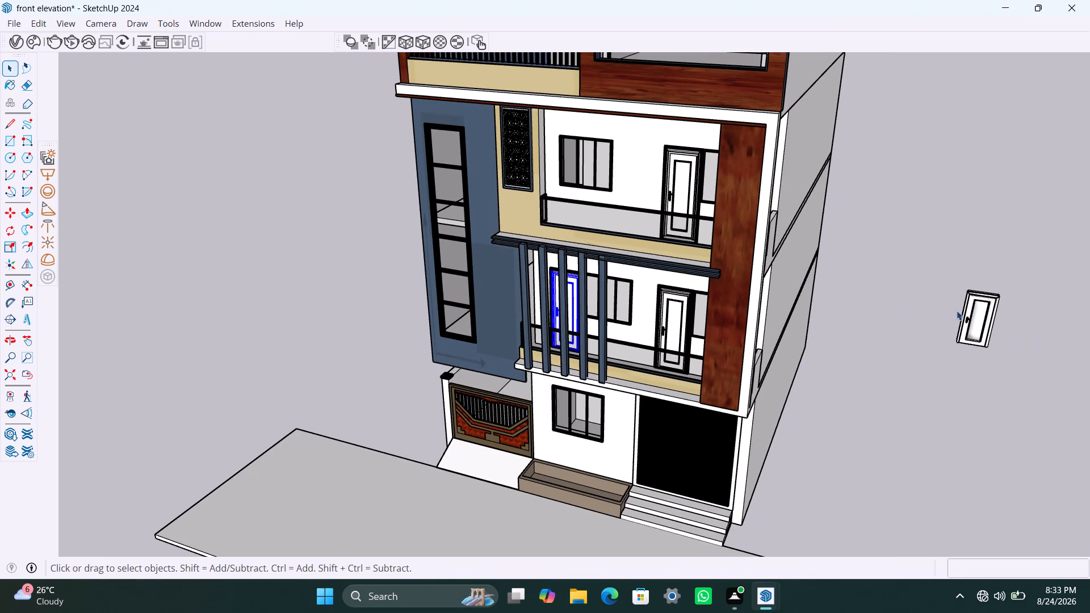
pyautogui.click(970, 318)
pyautogui.press('m')
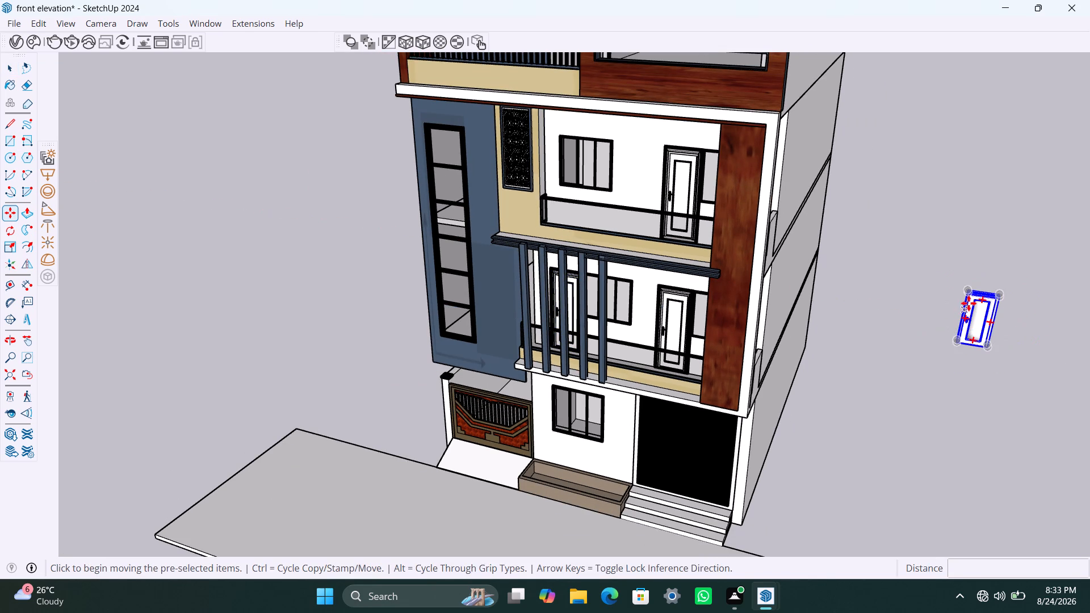
pyautogui.click(969, 294)
pyautogui.scroll(-4, 760, 161)
pyautogui.moveTo(786, 155); pyautogui.dragTo(456, 184, button='middle')
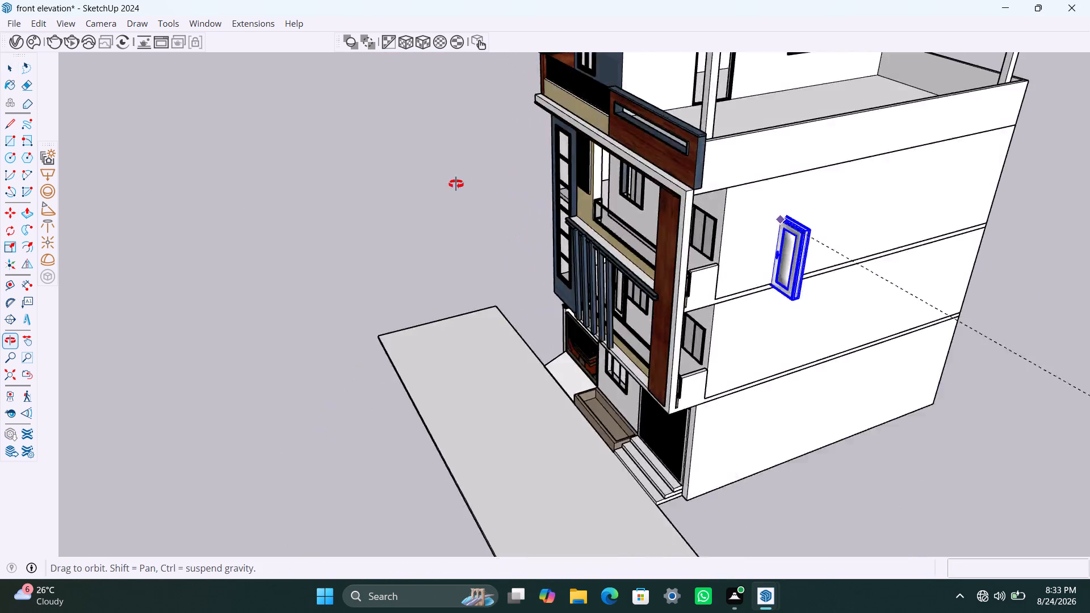
pyautogui.moveTo(456, 184); pyautogui.dragTo(377, 175, button='middle')
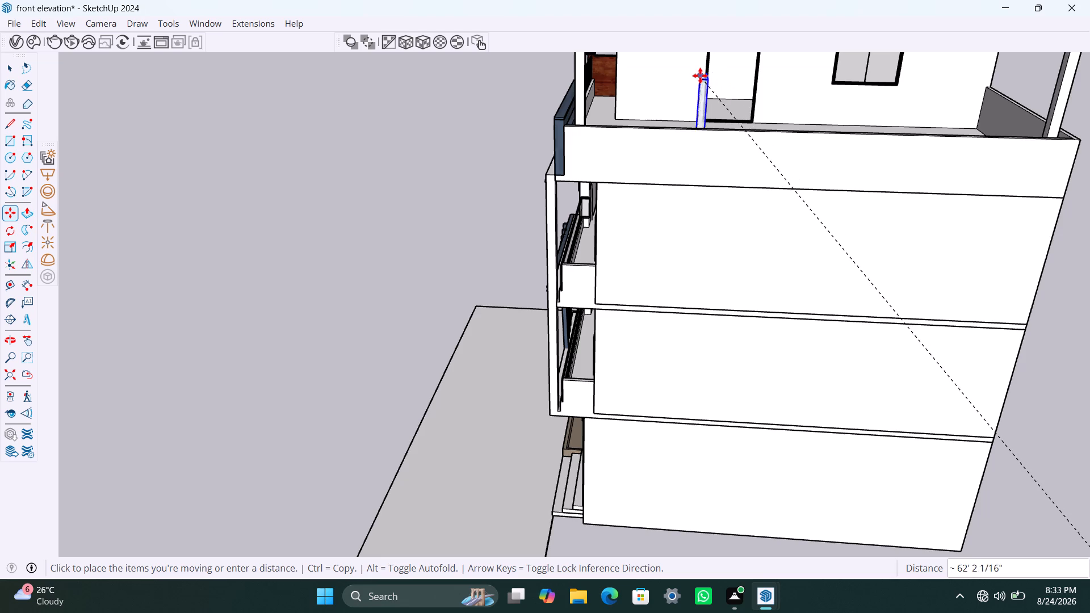
pyautogui.scroll(-3, 713, 91)
pyautogui.moveTo(716, 96); pyautogui.dragTo(710, 142, button='middle')
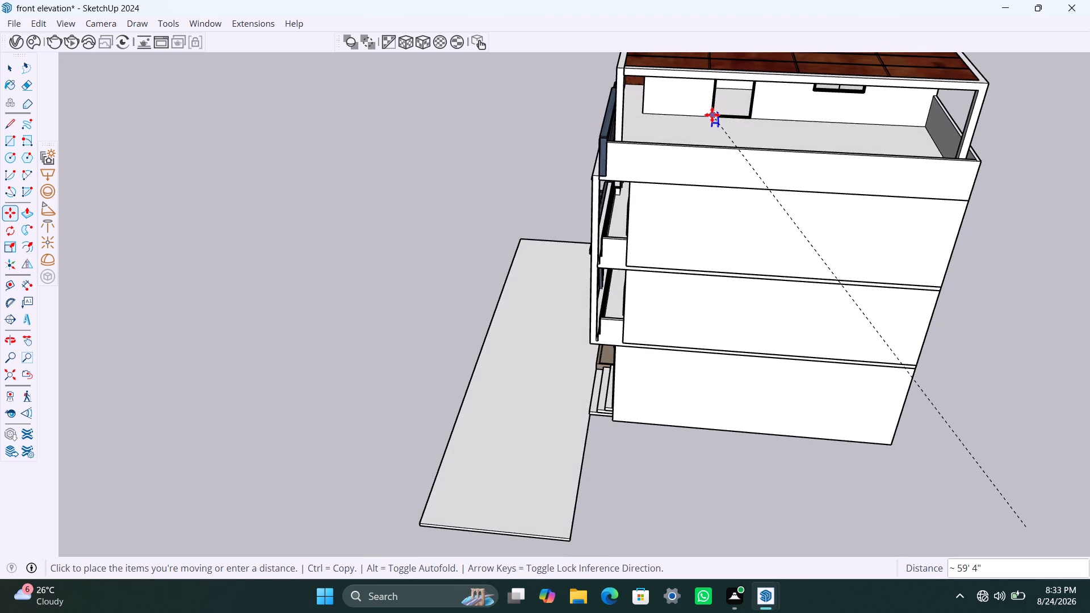
pyautogui.click(1012, 205)
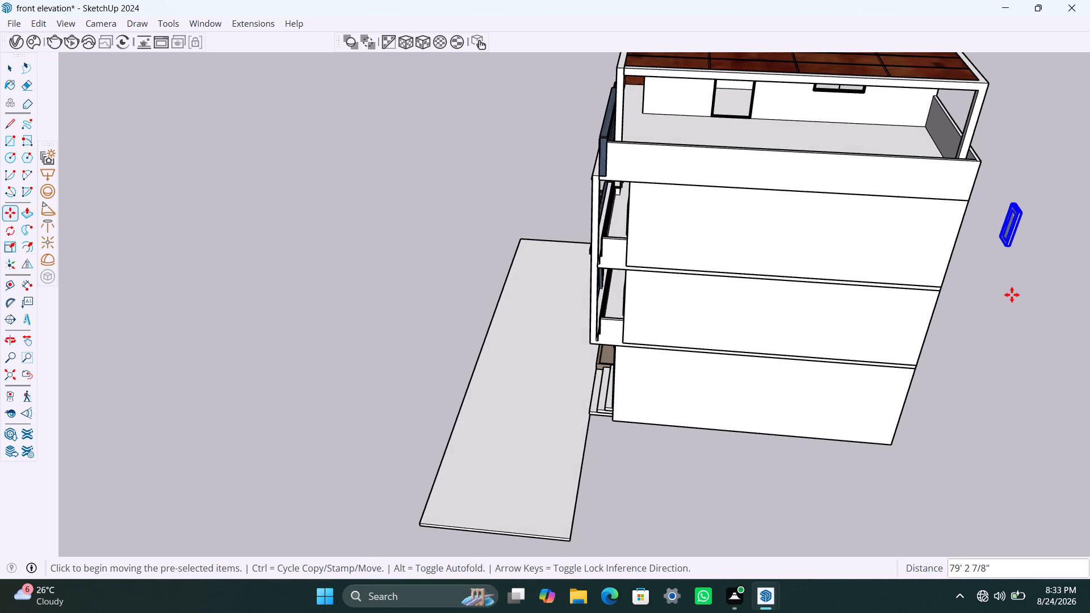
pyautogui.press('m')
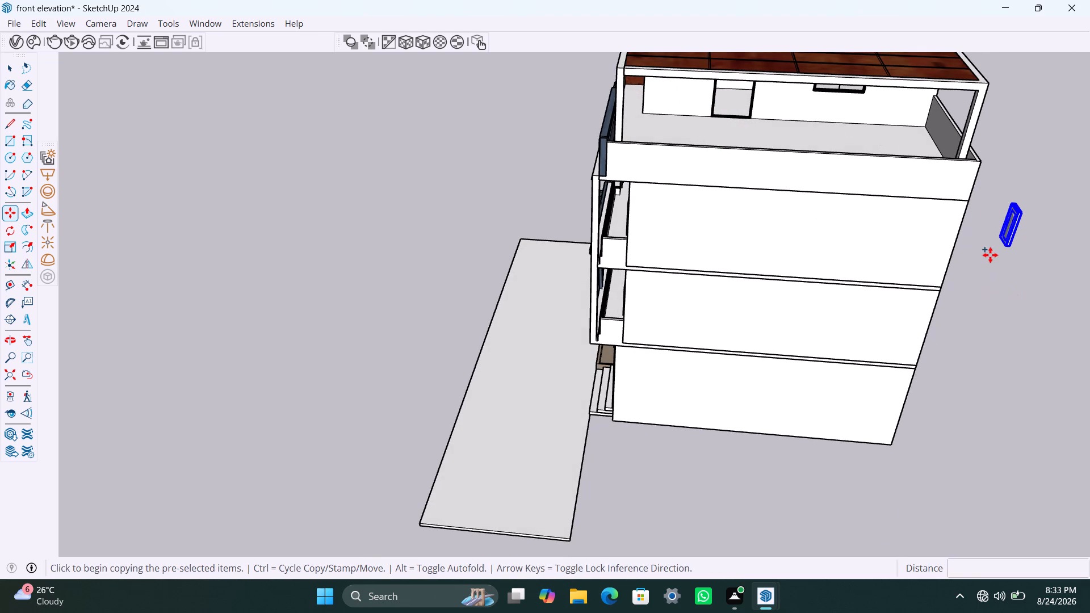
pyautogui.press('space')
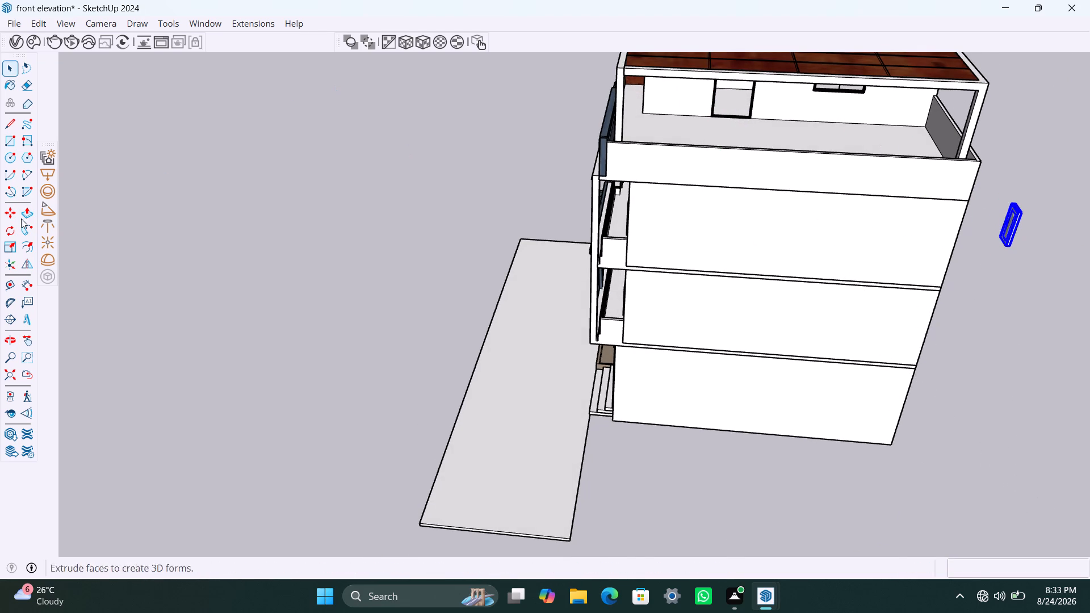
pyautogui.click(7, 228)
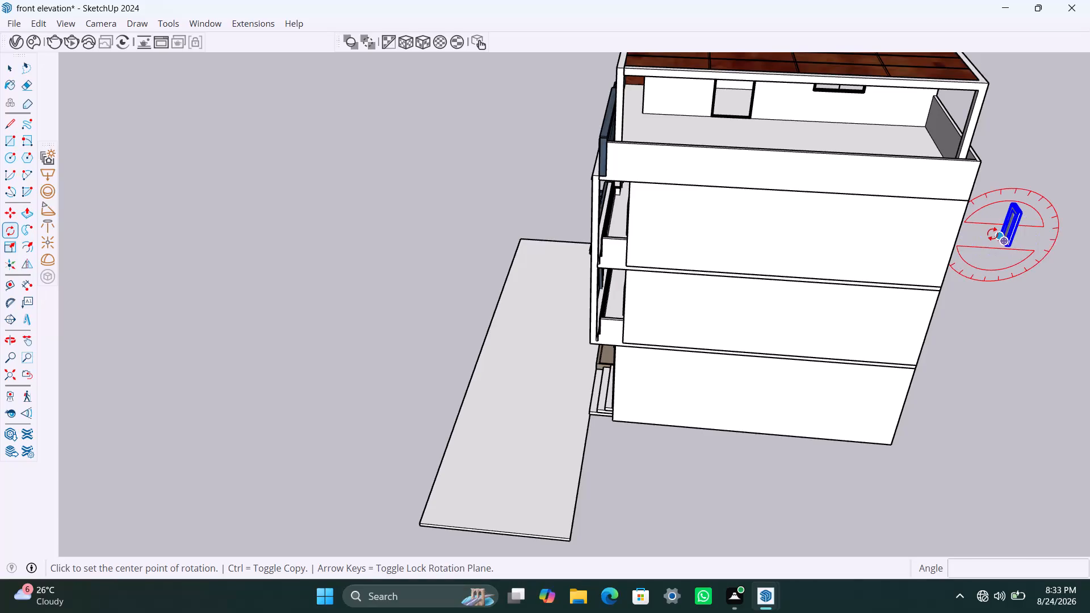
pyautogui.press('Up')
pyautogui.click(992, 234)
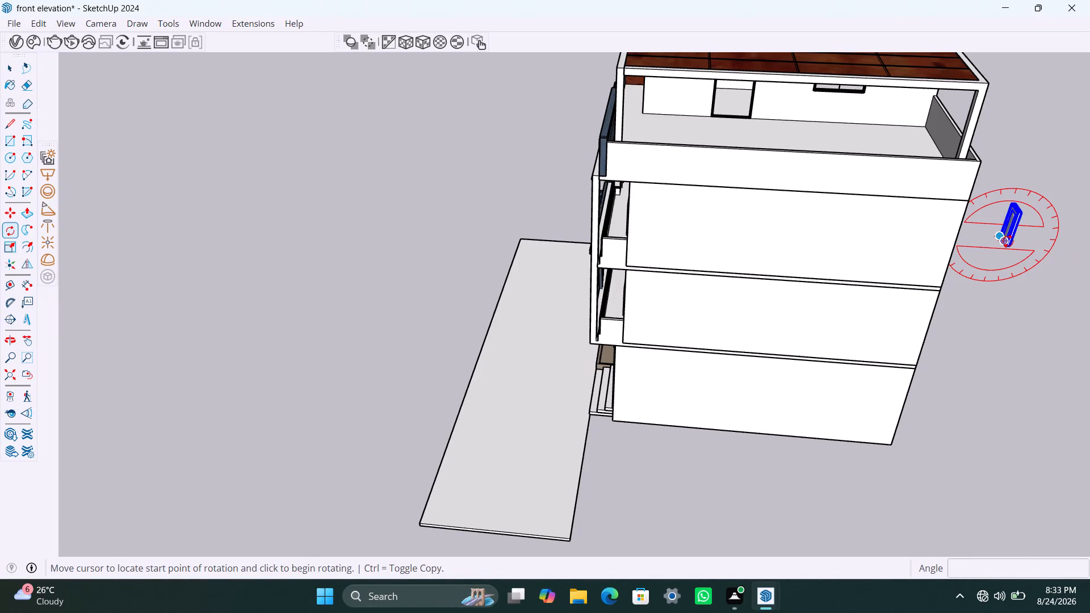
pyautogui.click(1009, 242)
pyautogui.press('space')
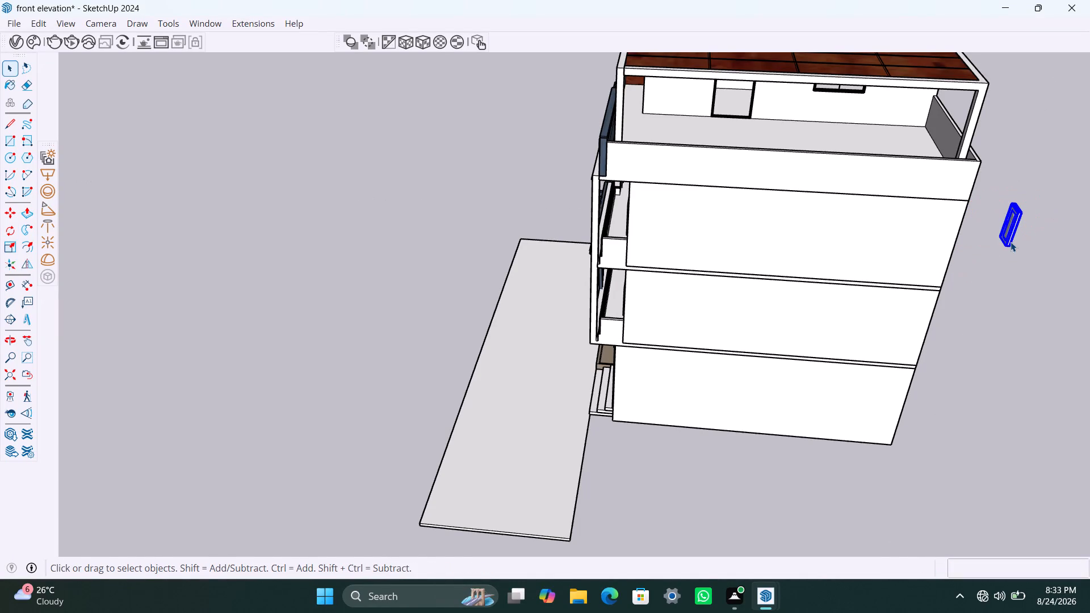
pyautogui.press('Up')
# Rotate the spare Door 01 by 90 degrees about the blue axis so it faces out from the building's side.
pyautogui.click(13, 230)
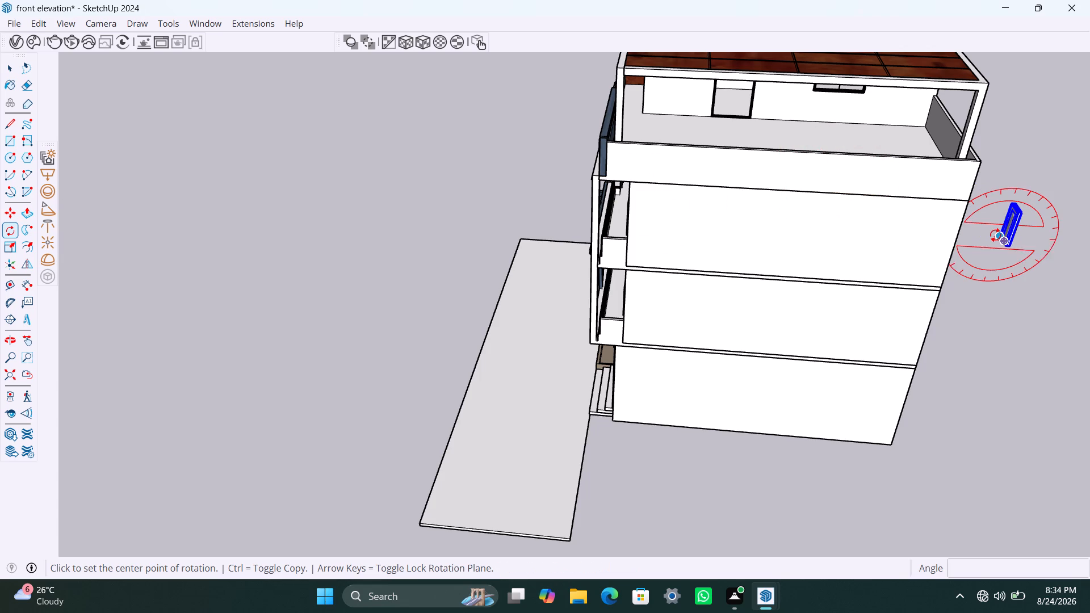
pyautogui.press('Up')
pyautogui.click(995, 236)
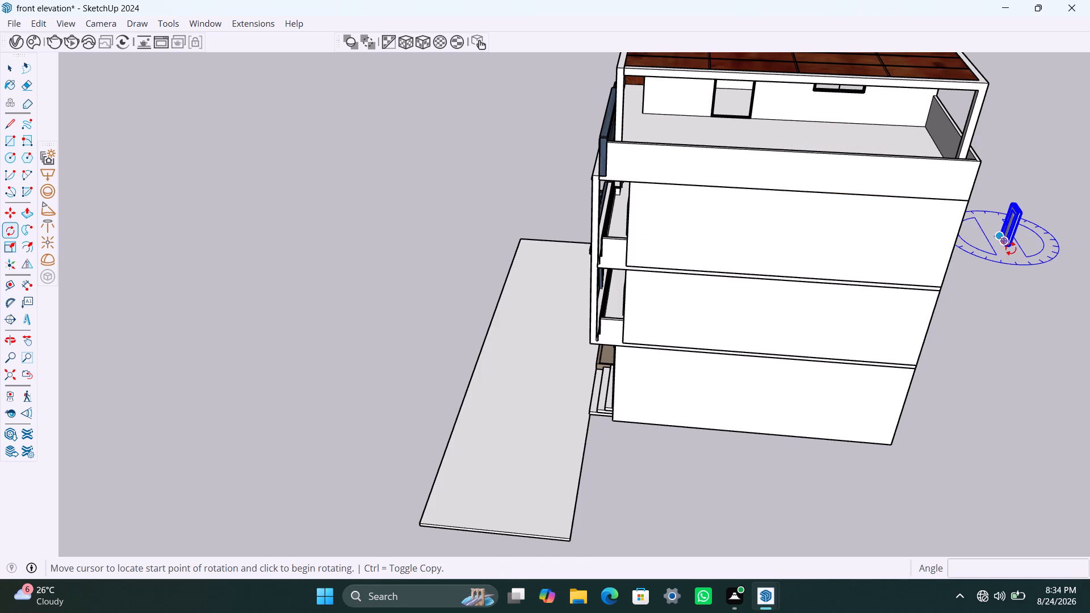
pyautogui.click(1011, 249)
pyautogui.write('90')
pyautogui.press('Return')
pyautogui.press('space')
# Move the rotated door by its top corner about 79' 10" to the top corner of the roof terrace doorway frame.
pyautogui.click(1021, 219)
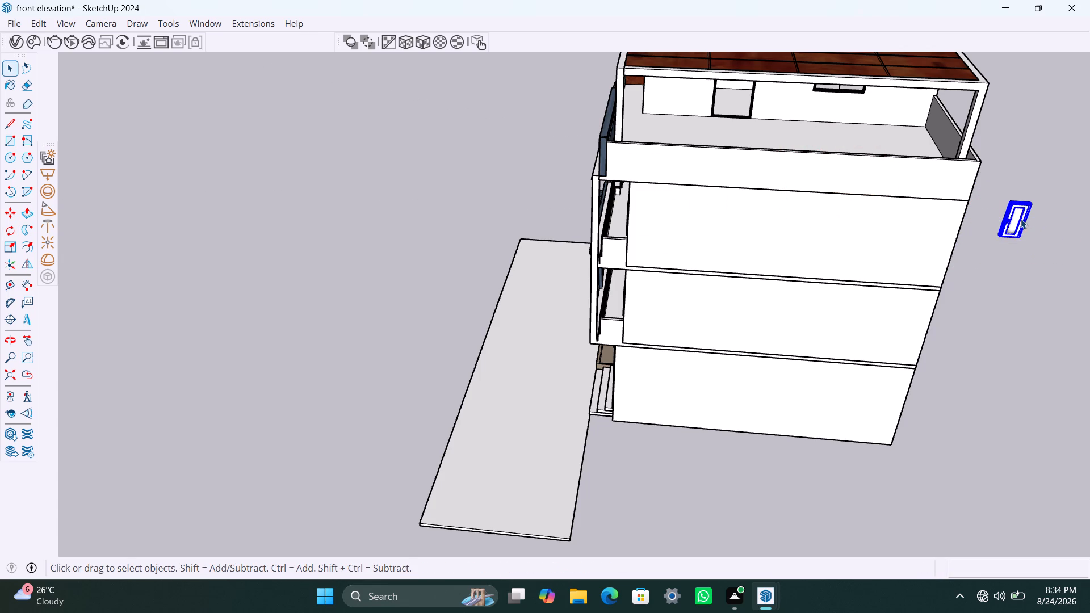
pyautogui.scroll(7, 1018, 220)
pyautogui.press('m')
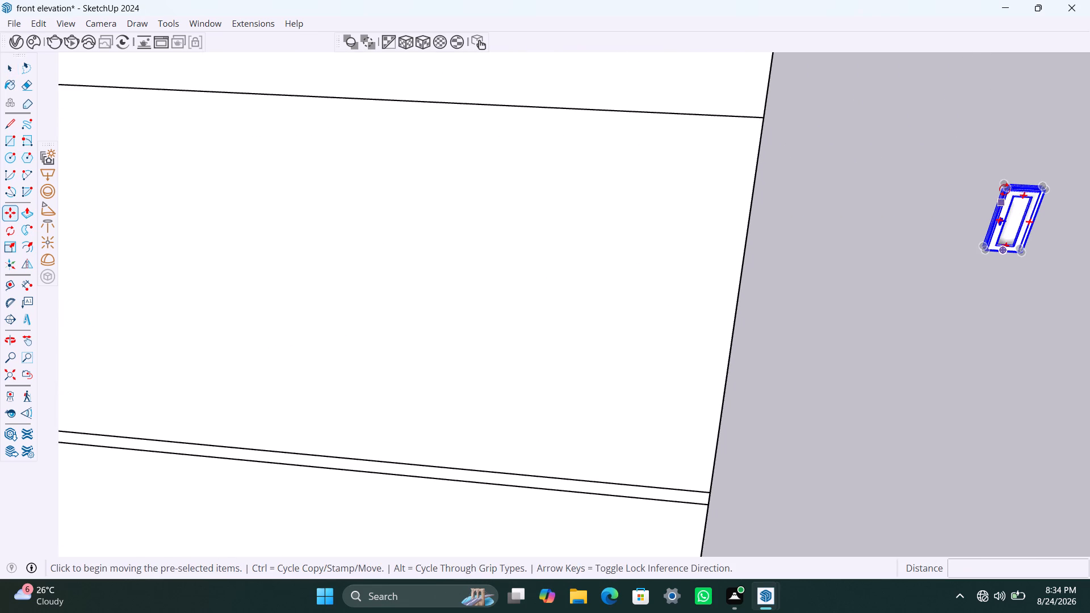
pyautogui.click(1003, 181)
pyautogui.scroll(-8, 589, 85)
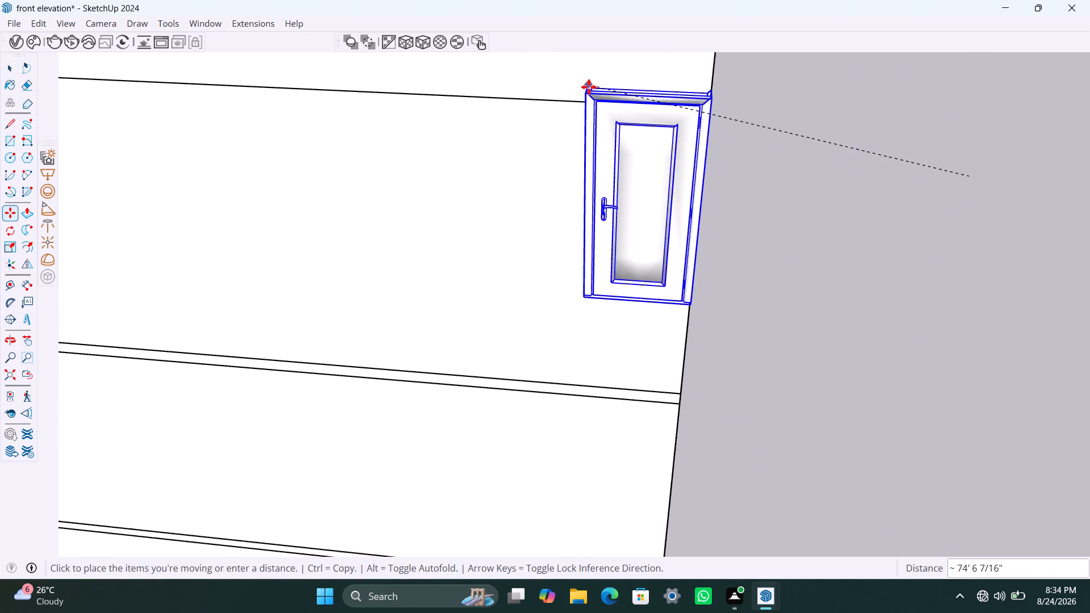
pyautogui.scroll(-12, 589, 87)
pyautogui.keyDown('shift'); pyautogui.moveTo(554, 96); pyautogui.dragTo(749, 321, button='middle'); pyautogui.keyUp('shift')
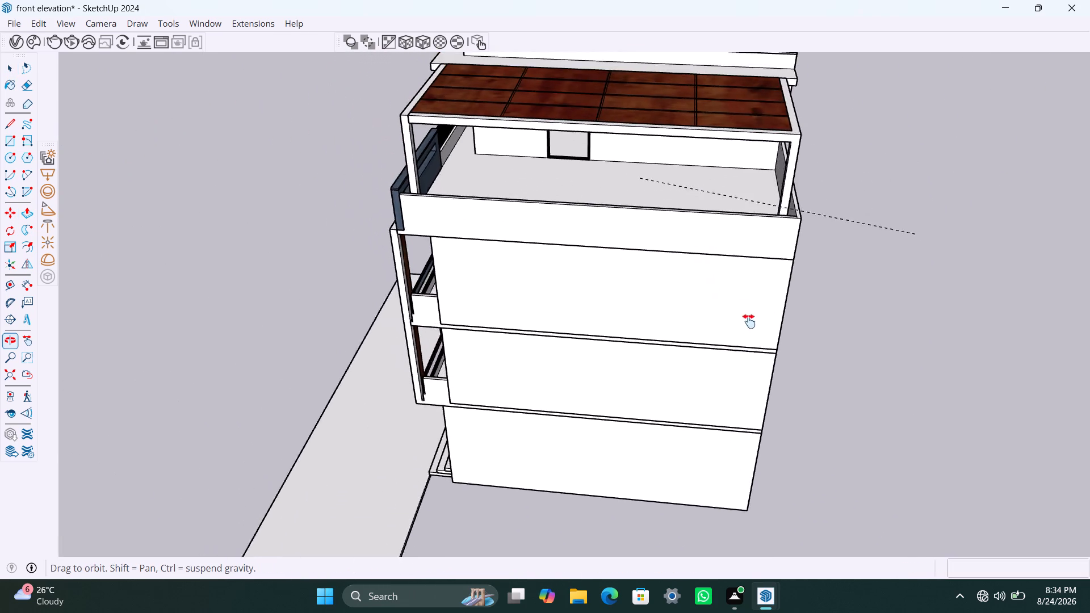
pyautogui.keyDown('shift'); pyautogui.moveTo(749, 321); pyautogui.dragTo(754, 331, button='middle'); pyautogui.keyUp('shift')
pyautogui.moveTo(629, 255); pyautogui.dragTo(680, 130, button='middle')
pyautogui.scroll(4, 589, 141)
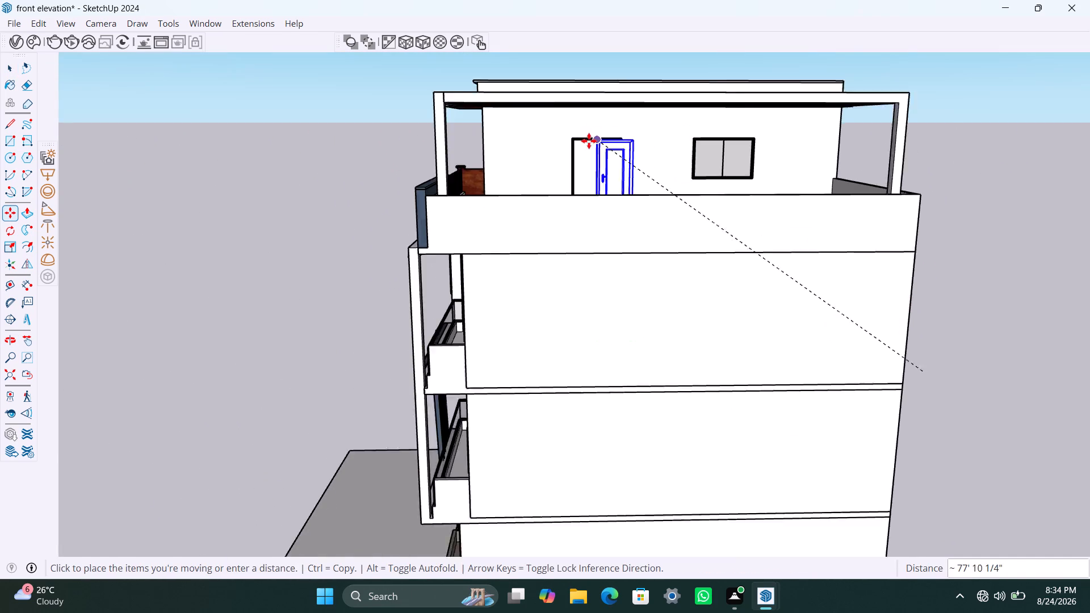
pyautogui.moveTo(589, 140); pyautogui.dragTo(568, 190, button='middle')
pyautogui.scroll(3, 572, 190)
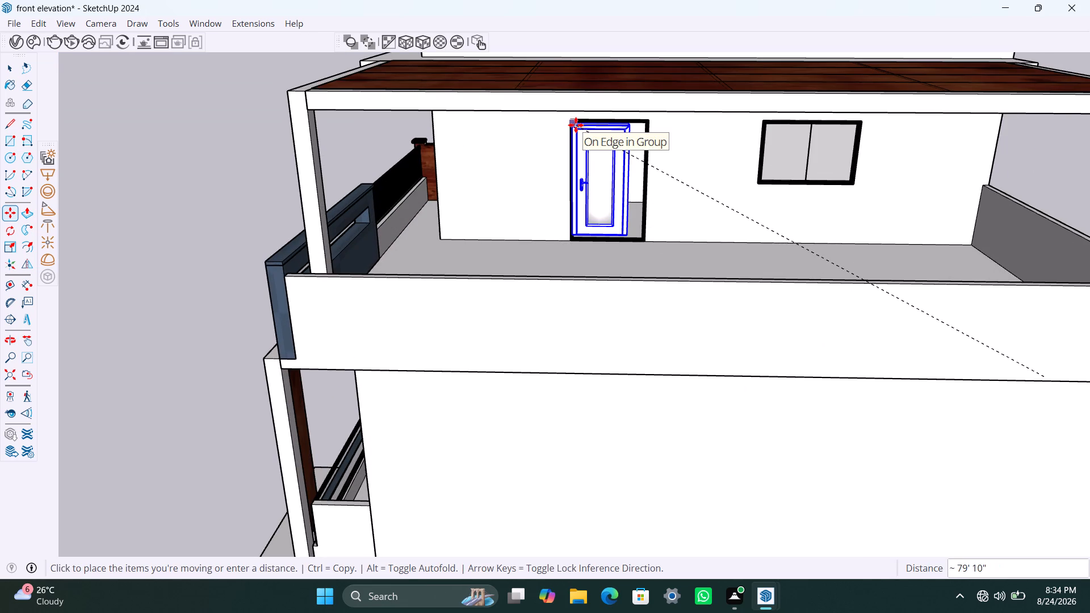
pyautogui.click(576, 125)
# Scale the roof terrace door's height from its base to about 1.01 and its depth along the green axis to about 0.53.
pyautogui.scroll(8, 623, 161)
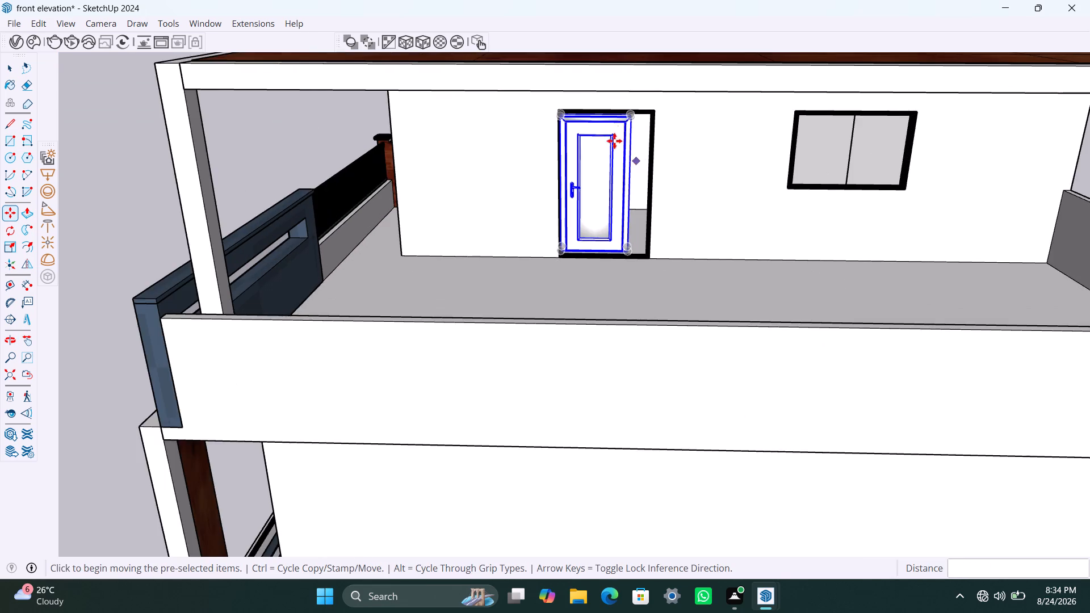
pyautogui.scroll(12, 581, 123)
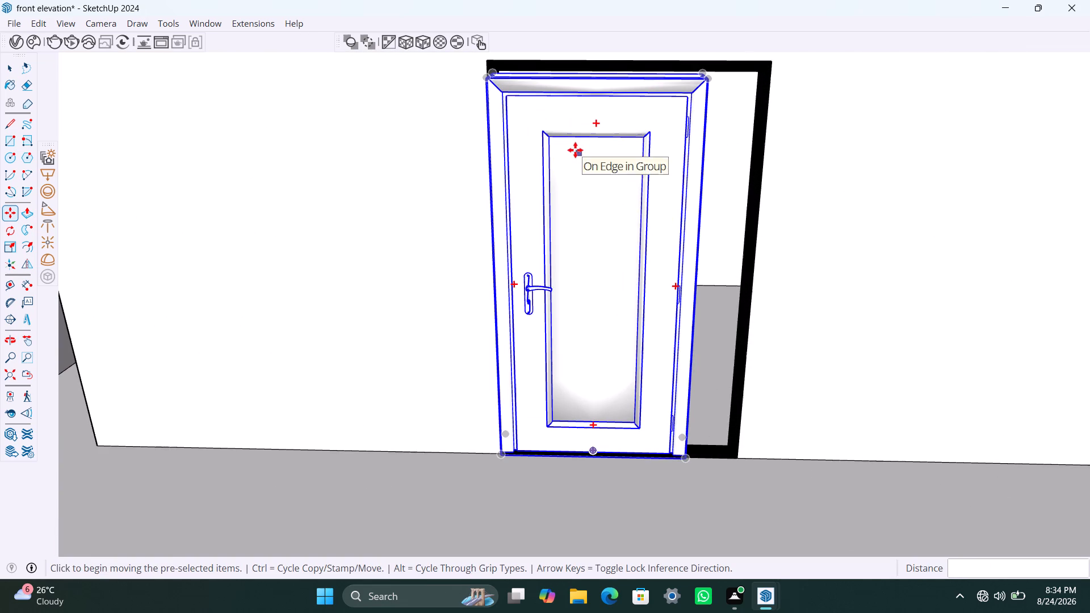
pyautogui.press('s')
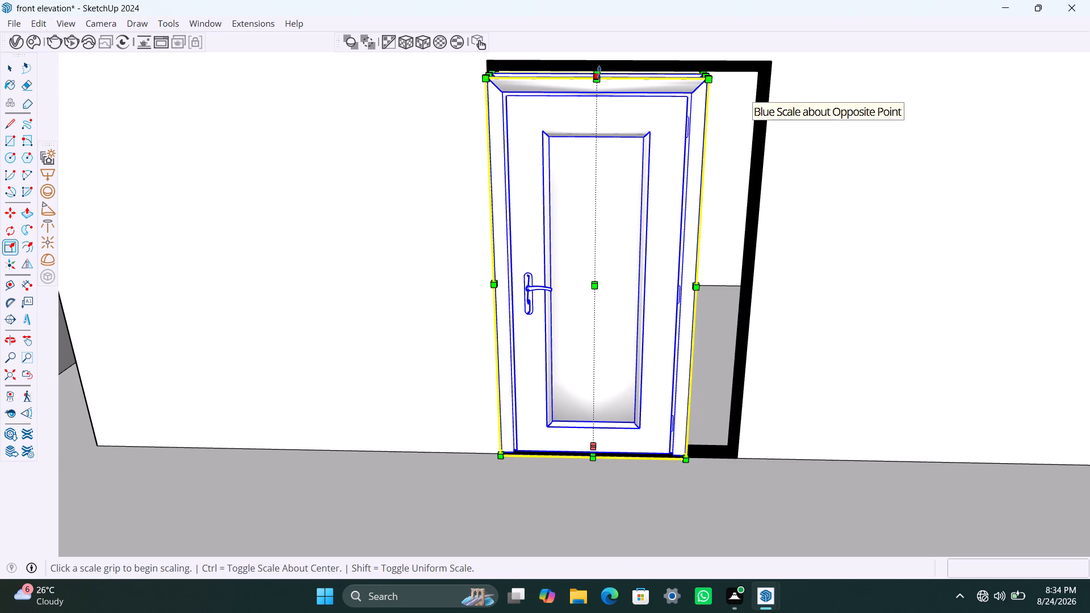
pyautogui.click(599, 73)
pyautogui.click(606, 72)
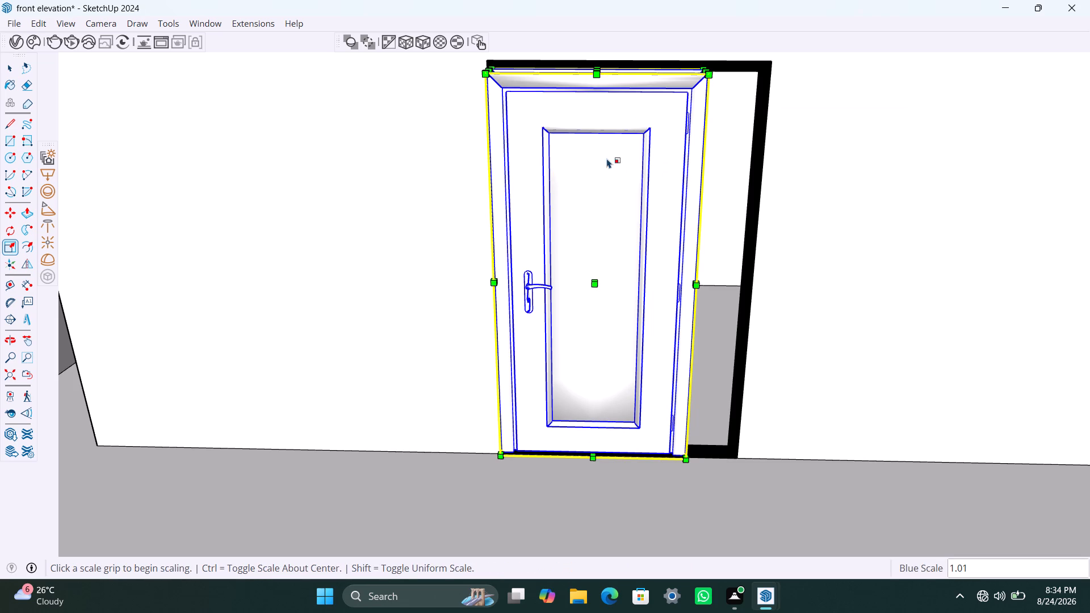
pyautogui.click(593, 283)
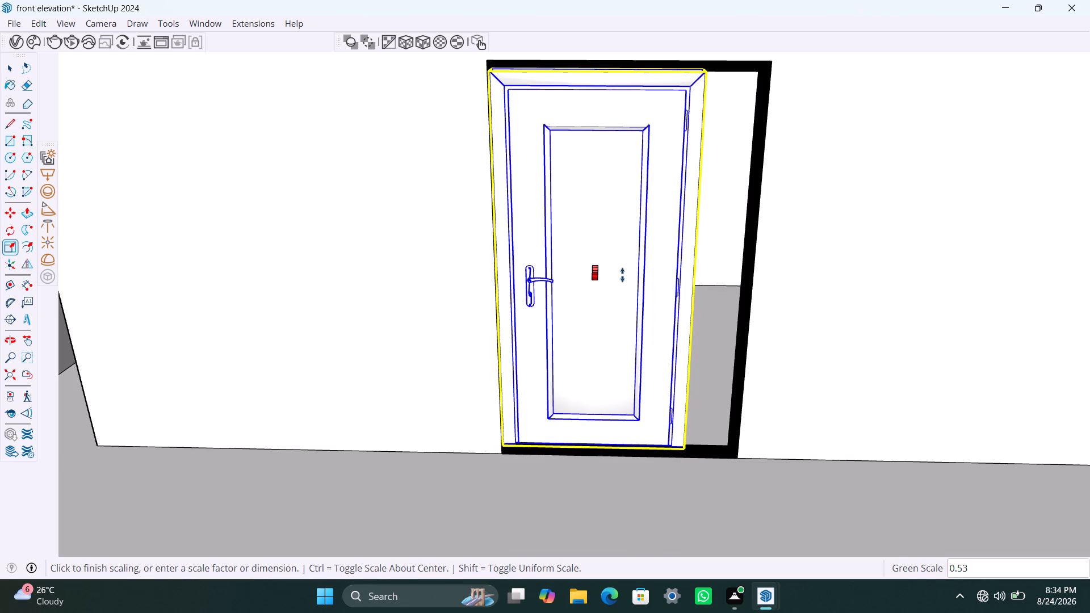
pyautogui.click(622, 275)
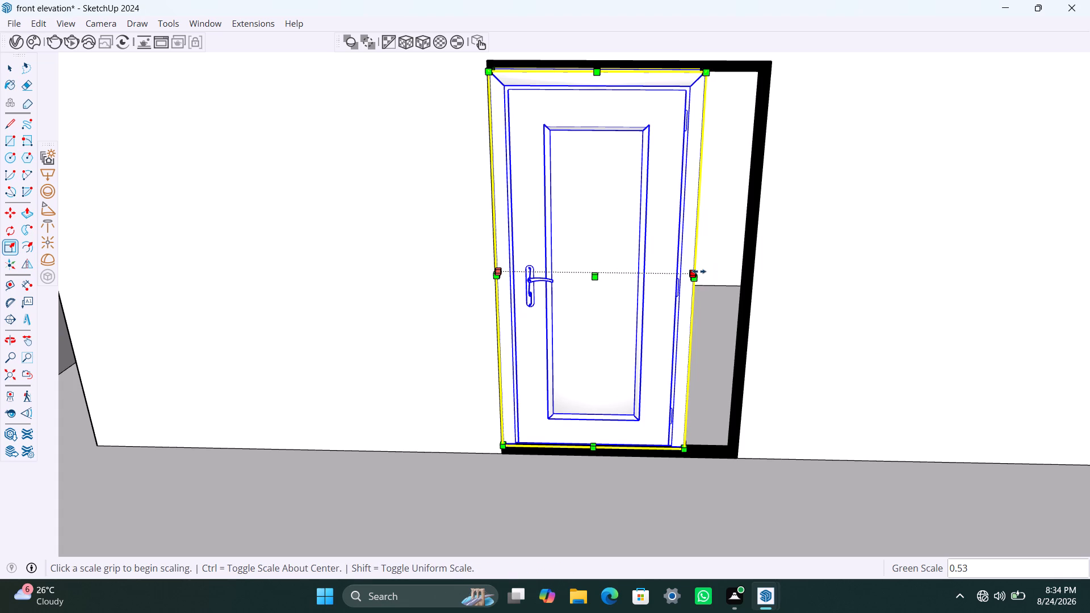
# Scale the terrace door's width to about 1.24 from its hinge side and about 0.96 from its handle side to fit the frame.
pyautogui.moveTo(699, 271); pyautogui.dragTo(741, 271)
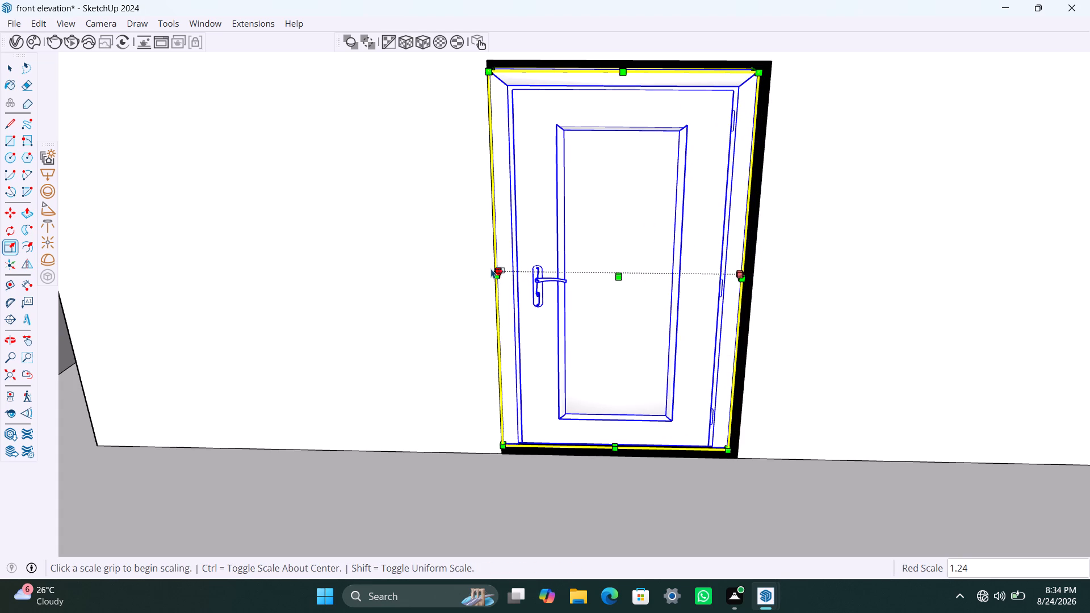
pyautogui.moveTo(494, 268); pyautogui.dragTo(512, 271)
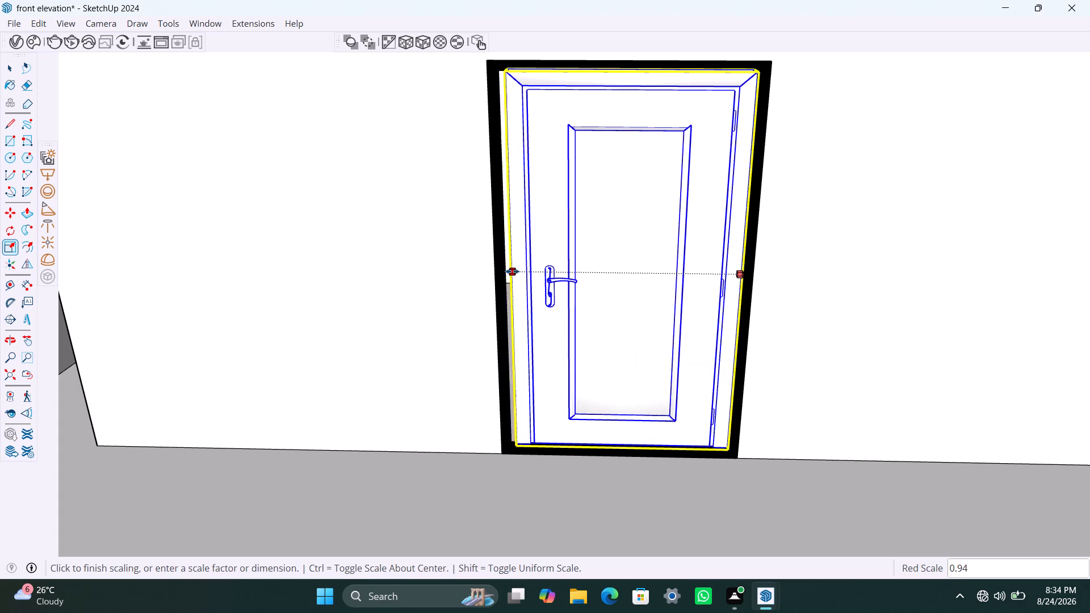
pyautogui.moveTo(512, 271); pyautogui.dragTo(509, 271)
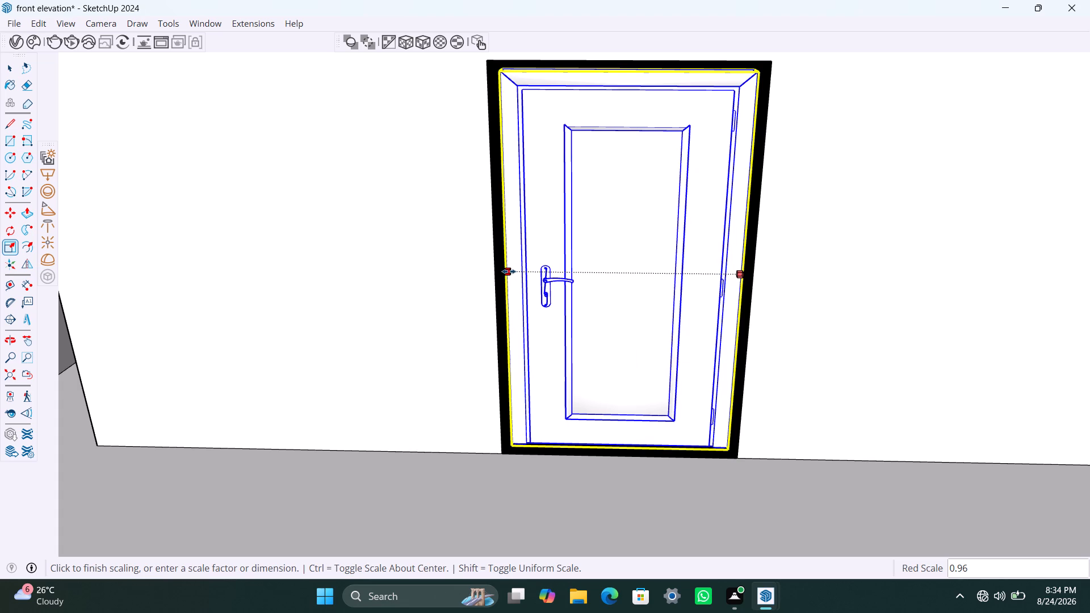
pyautogui.moveTo(509, 271); pyautogui.dragTo(508, 271)
pyautogui.press('space')
pyautogui.click(834, 206)
# Save the front elevation model and clear the selection.
pyautogui.scroll(-6, 732, 222)
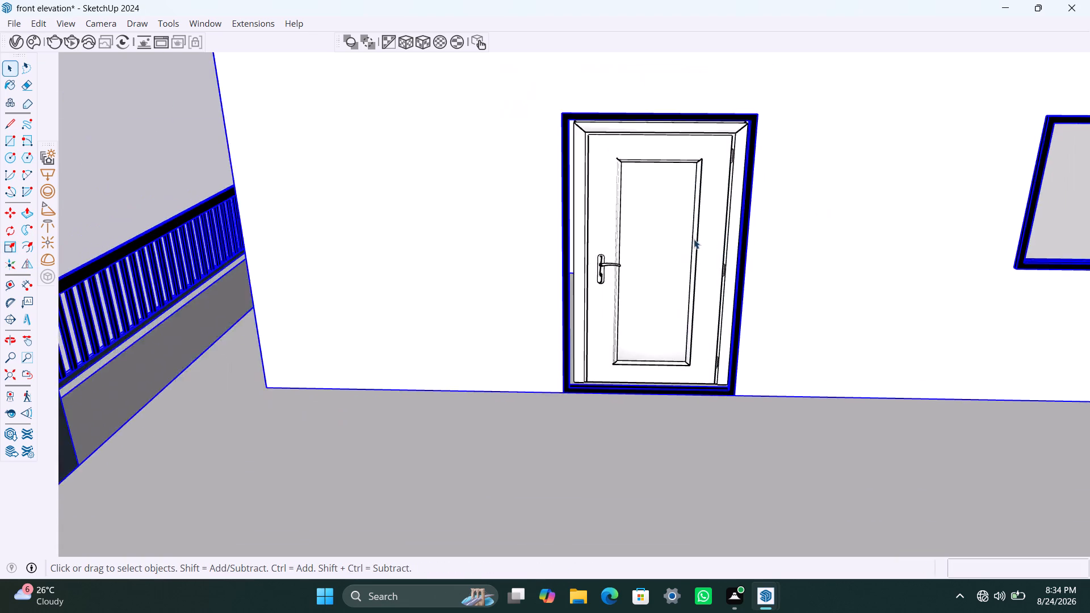
pyautogui.scroll(-1, 694, 239)
pyautogui.hotkey('ctrl', 's')
pyautogui.scroll(-4, 694, 240)
pyautogui.scroll(-6, 840, 246)
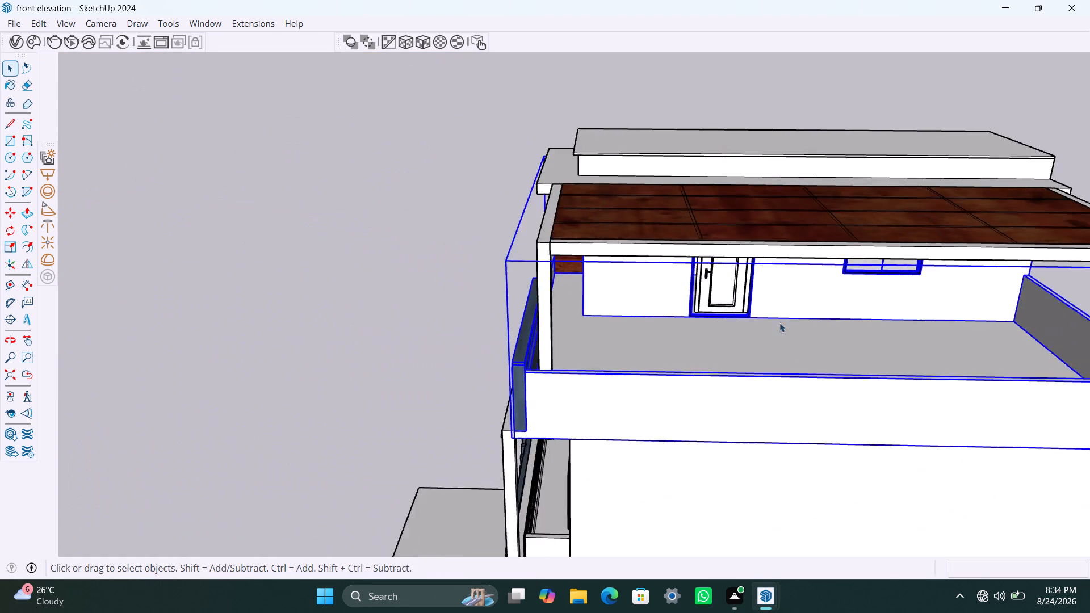
pyautogui.scroll(-4, 779, 322)
pyautogui.doubleClick(467, 281)
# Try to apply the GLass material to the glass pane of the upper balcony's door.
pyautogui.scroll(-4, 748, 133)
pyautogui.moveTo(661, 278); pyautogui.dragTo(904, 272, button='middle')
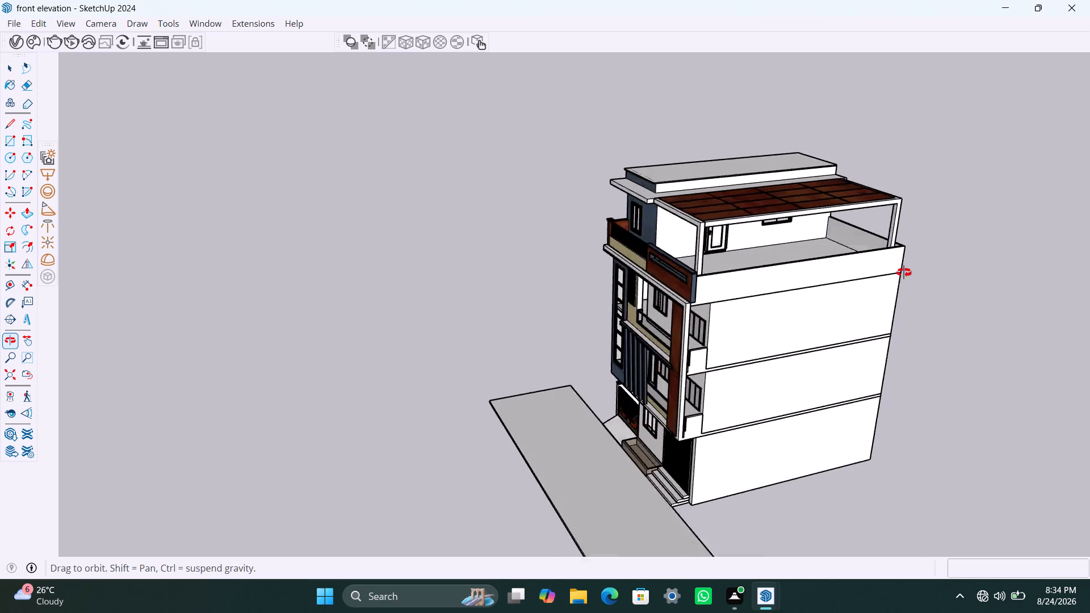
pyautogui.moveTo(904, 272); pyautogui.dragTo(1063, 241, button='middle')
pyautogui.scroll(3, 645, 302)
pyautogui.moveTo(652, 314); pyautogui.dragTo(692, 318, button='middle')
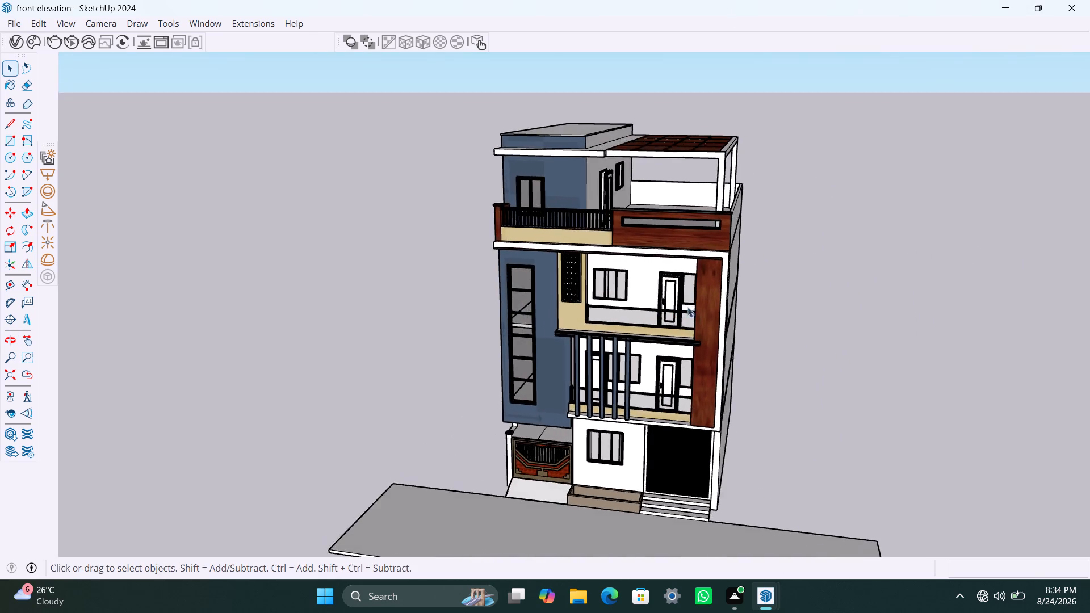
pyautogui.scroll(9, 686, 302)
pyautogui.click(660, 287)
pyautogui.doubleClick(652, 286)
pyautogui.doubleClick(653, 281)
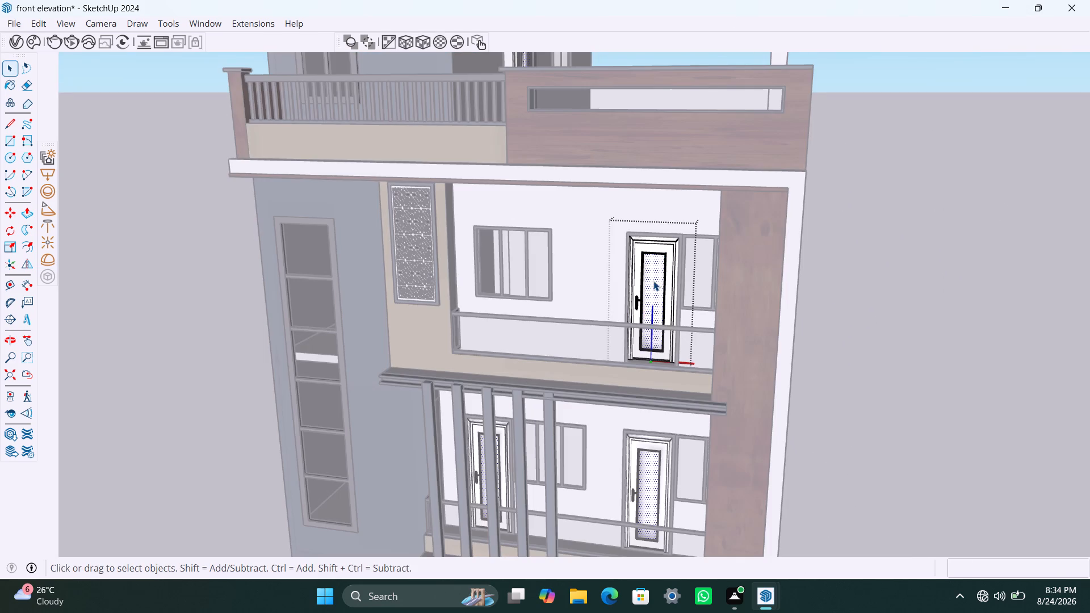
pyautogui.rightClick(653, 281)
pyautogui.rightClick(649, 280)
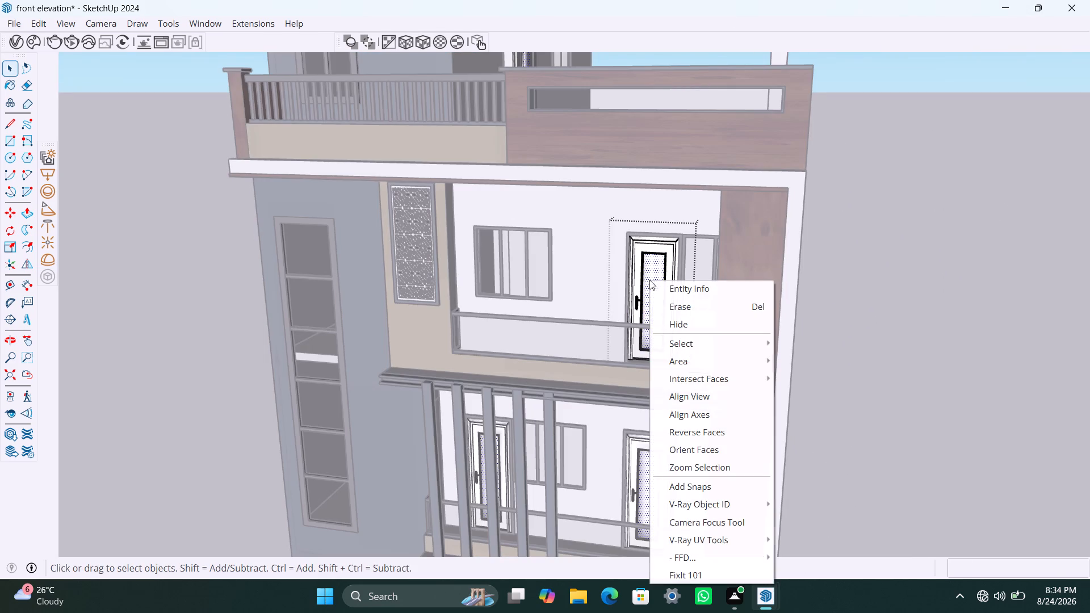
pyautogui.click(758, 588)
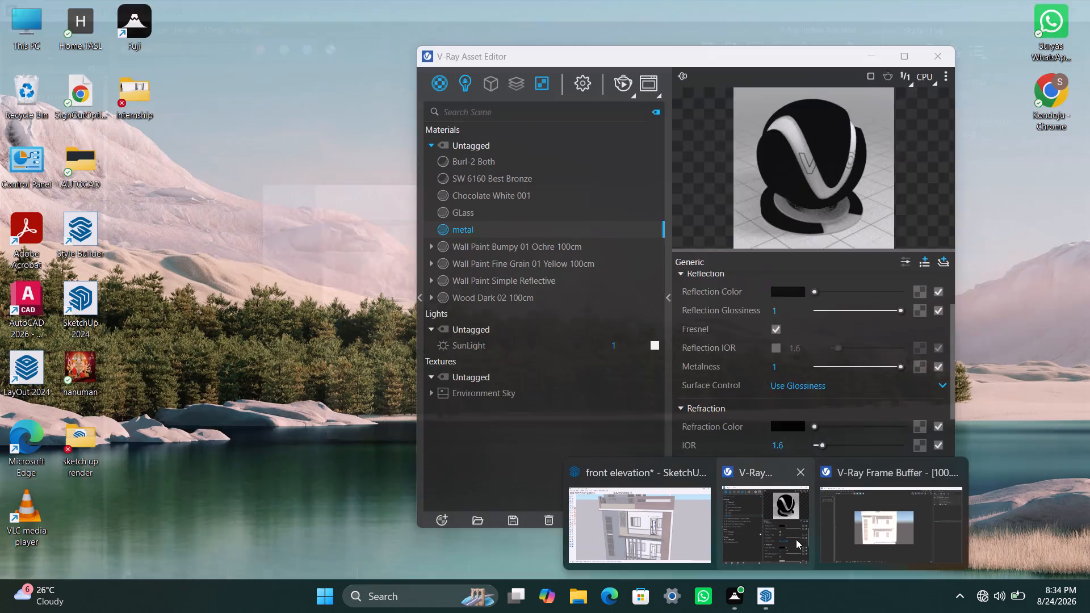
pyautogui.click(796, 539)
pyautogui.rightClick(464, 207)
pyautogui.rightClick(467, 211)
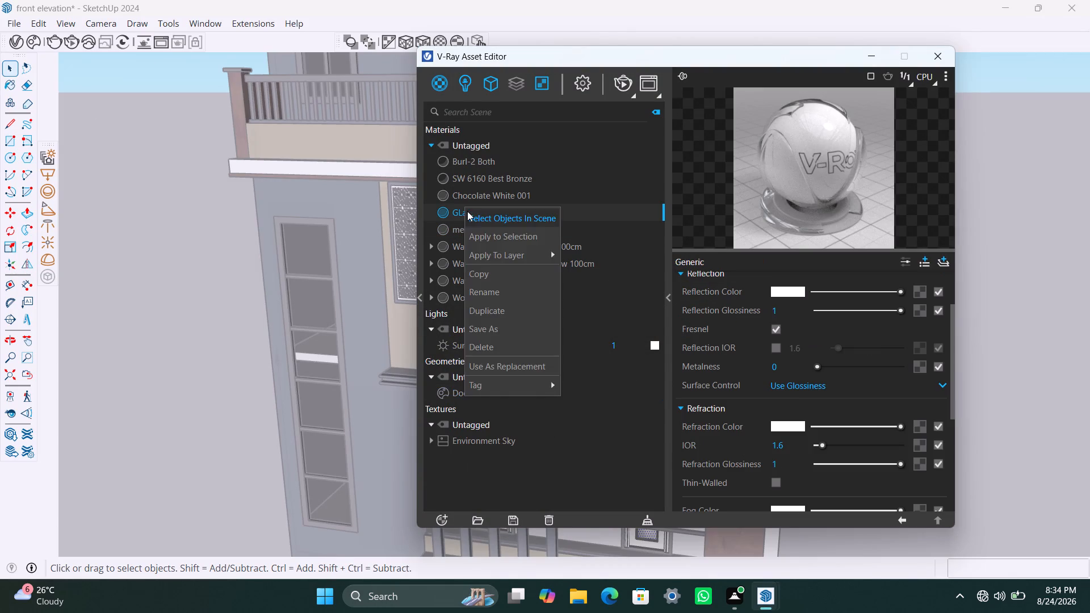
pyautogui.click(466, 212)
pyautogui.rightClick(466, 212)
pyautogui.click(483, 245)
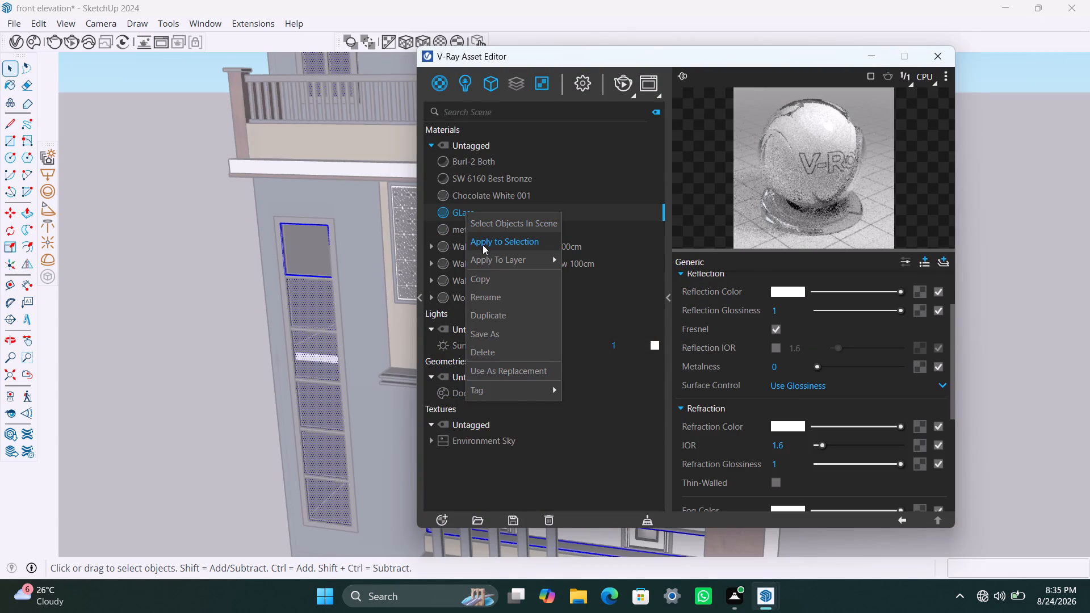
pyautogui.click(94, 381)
# Pull the roof terrace door about 6' 5/16" out of its doorway and scale its depth thinner.
pyautogui.scroll(-3, 586, 228)
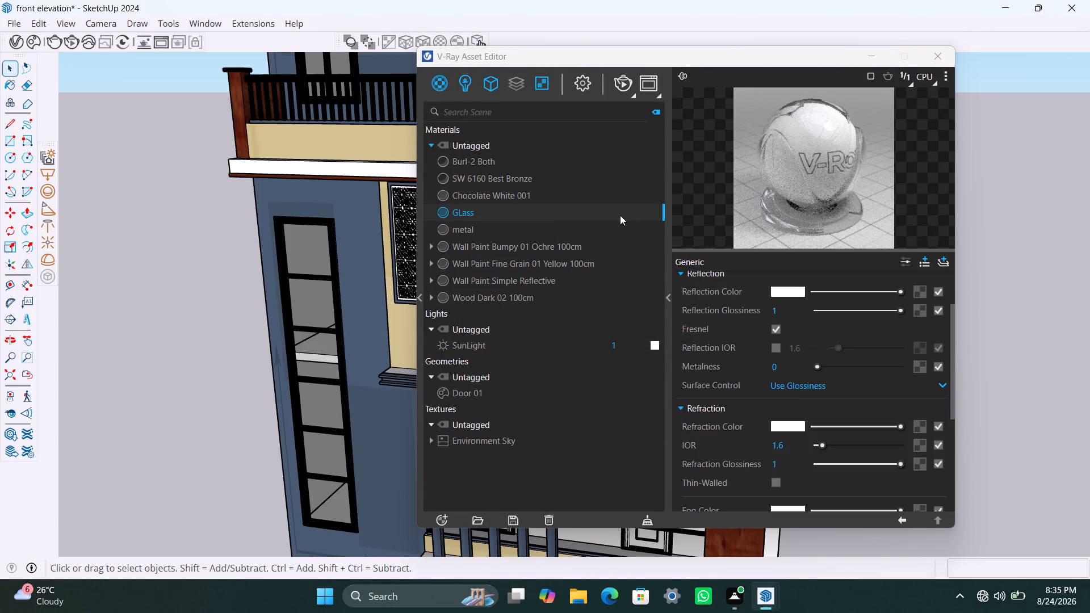
pyautogui.scroll(-4, 483, 237)
pyautogui.scroll(-13, 388, 261)
pyautogui.moveTo(387, 269); pyautogui.dragTo(242, 283, button='middle')
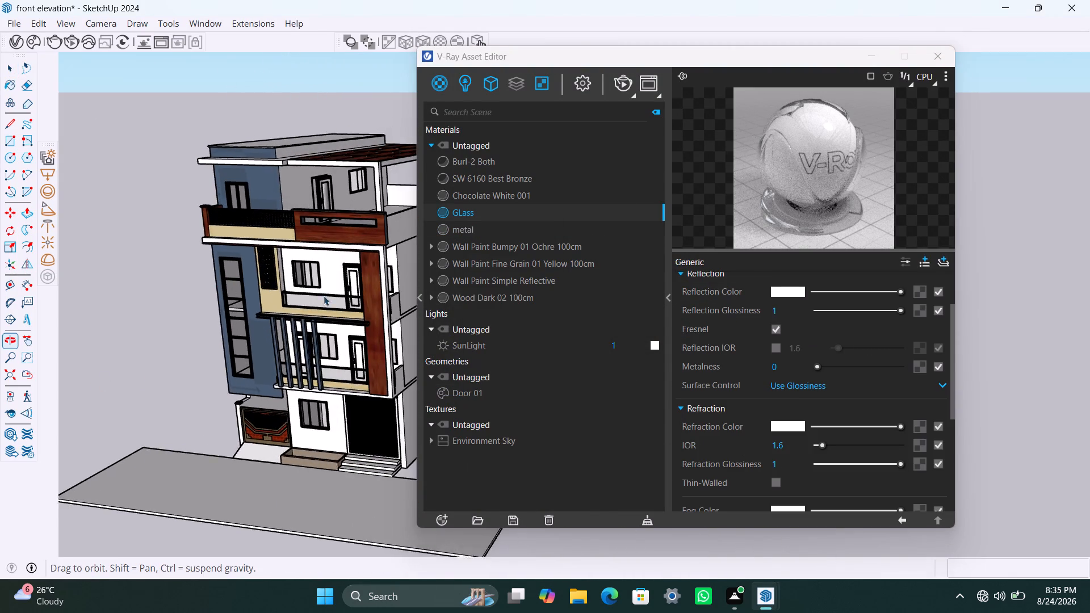
pyautogui.scroll(5, 324, 293)
pyautogui.moveTo(341, 299); pyautogui.dragTo(543, 318, button='middle')
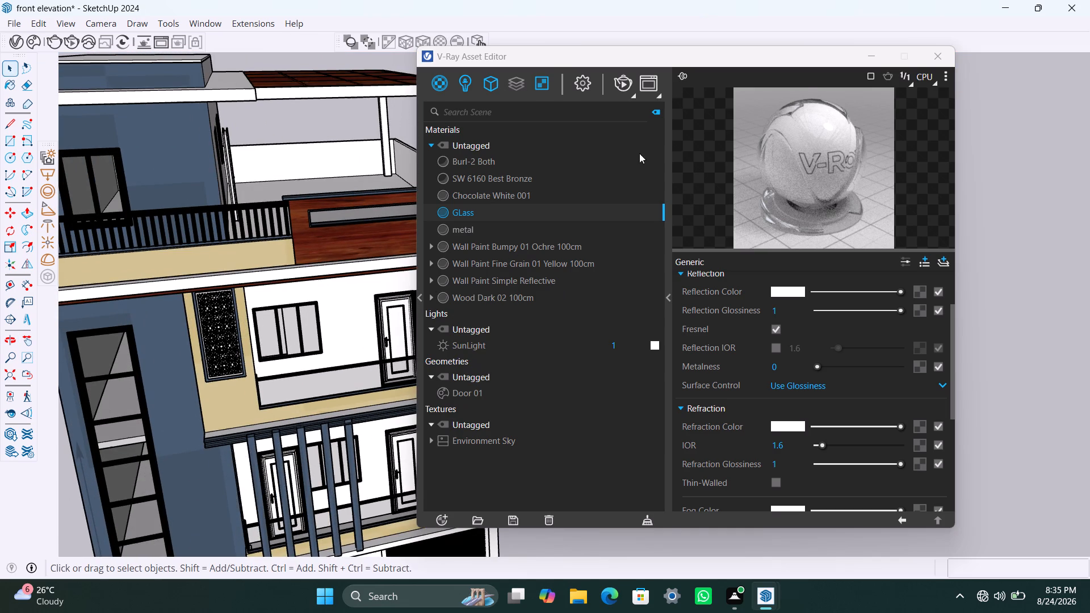
pyautogui.moveTo(313, 190); pyautogui.dragTo(208, 217, button='middle')
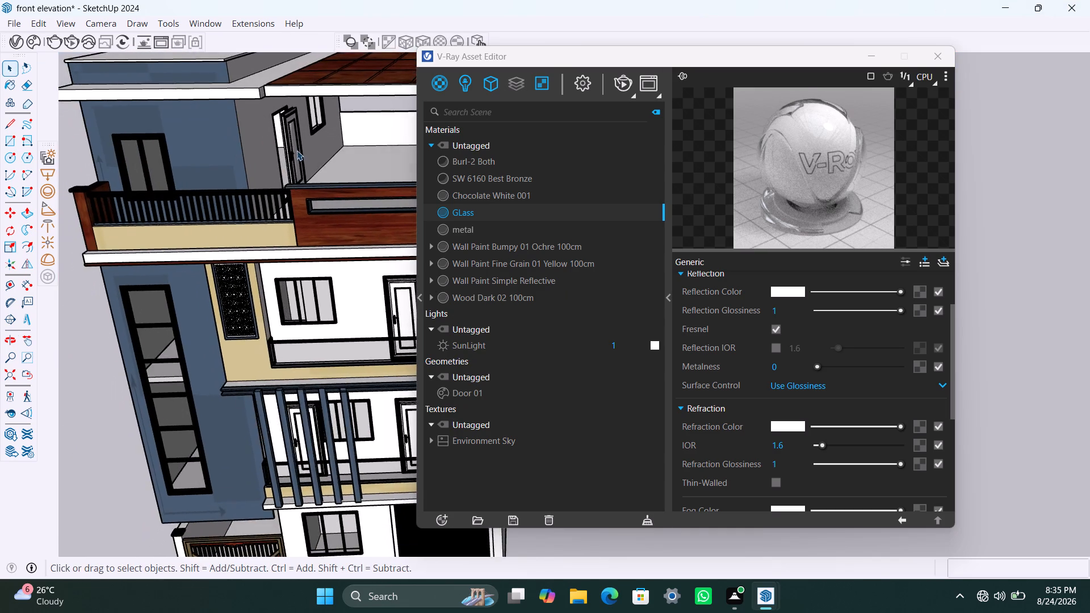
pyautogui.scroll(8, 296, 150)
pyautogui.click(266, 86)
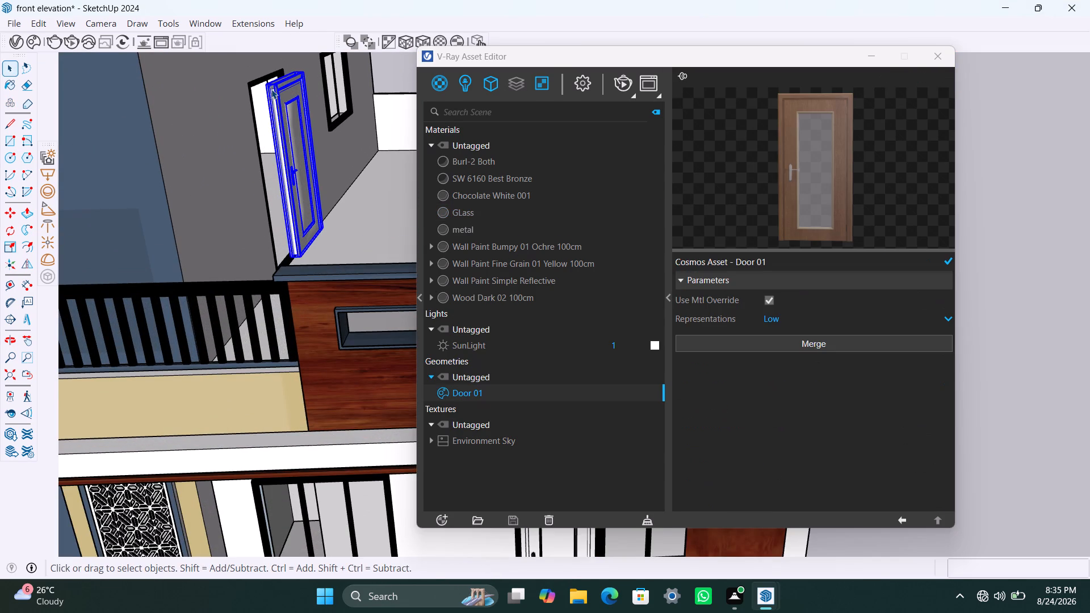
pyautogui.press('m')
pyautogui.click(267, 87)
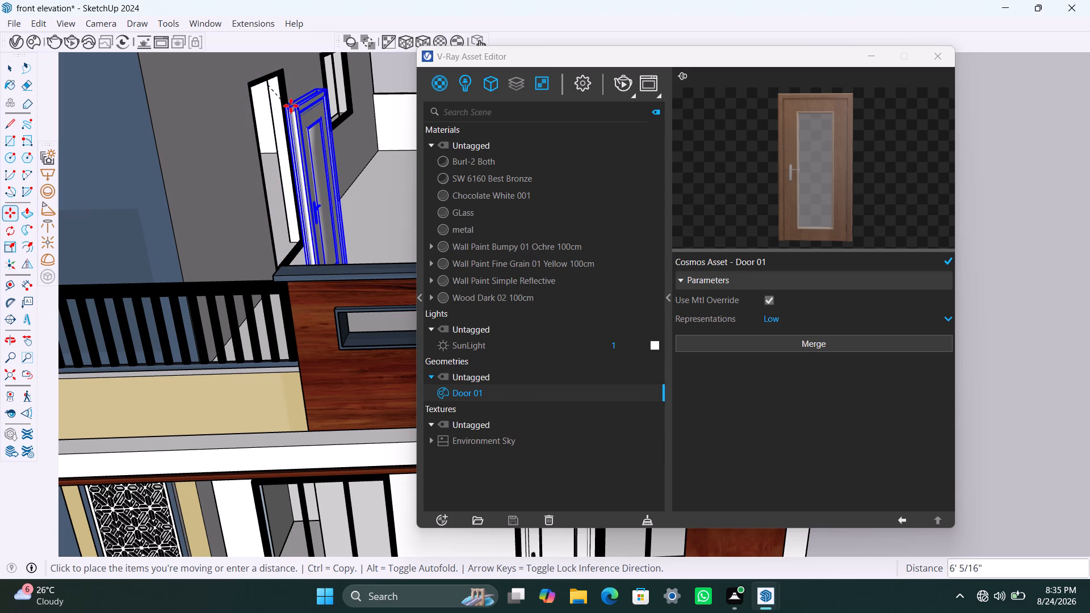
pyautogui.click(291, 106)
pyautogui.press('space')
pyautogui.press('s')
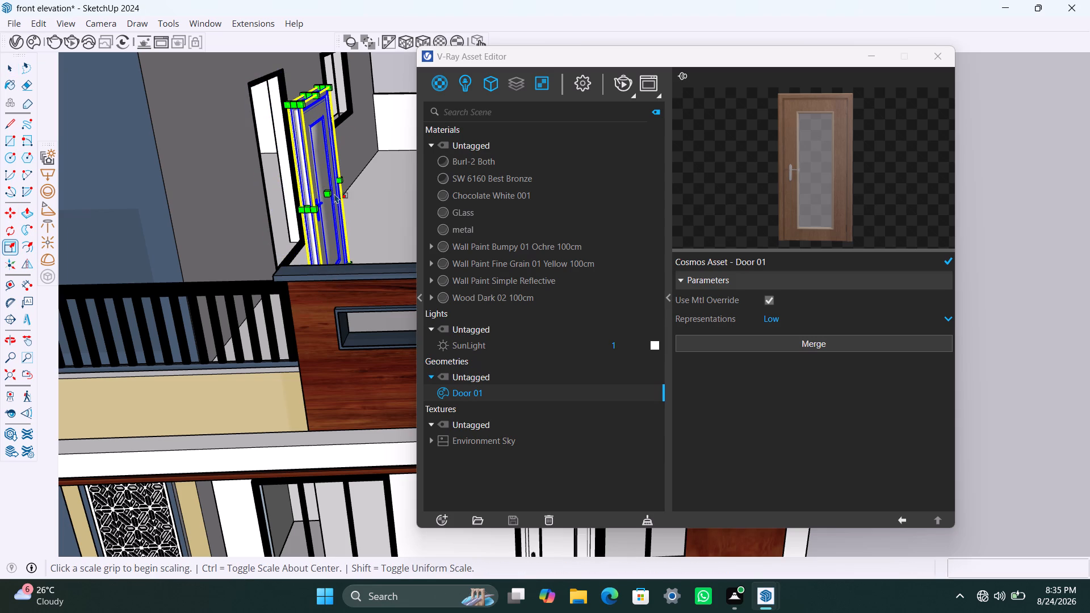
pyautogui.click(332, 192)
pyautogui.click(317, 191)
pyautogui.press('space')
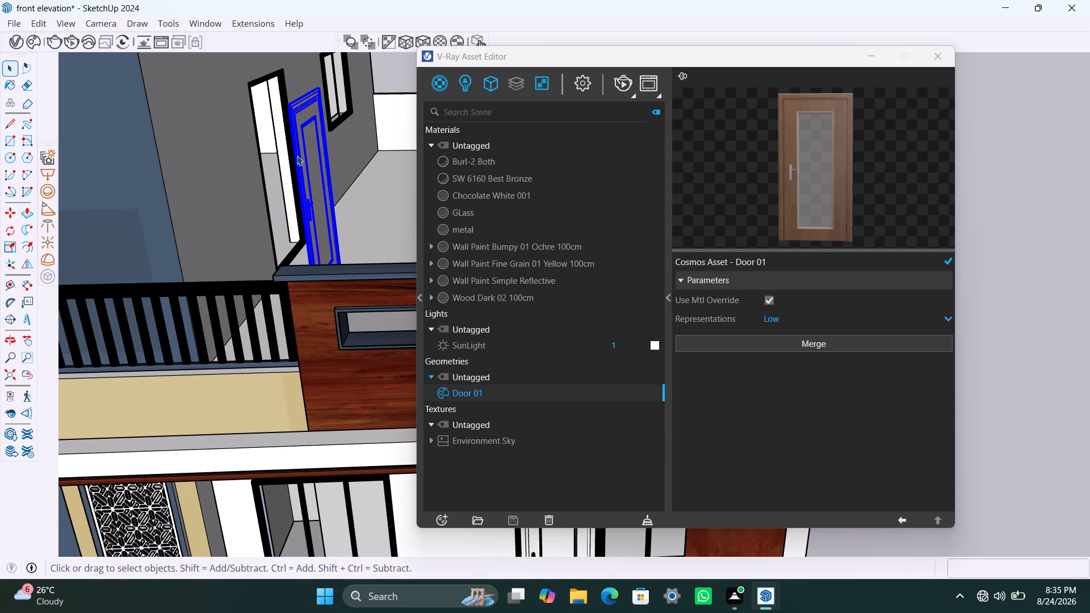
# Move the thinned terrace door by its top corner about 5' 6 13/16" back to the doorway frame's top corner.
pyautogui.press('m')
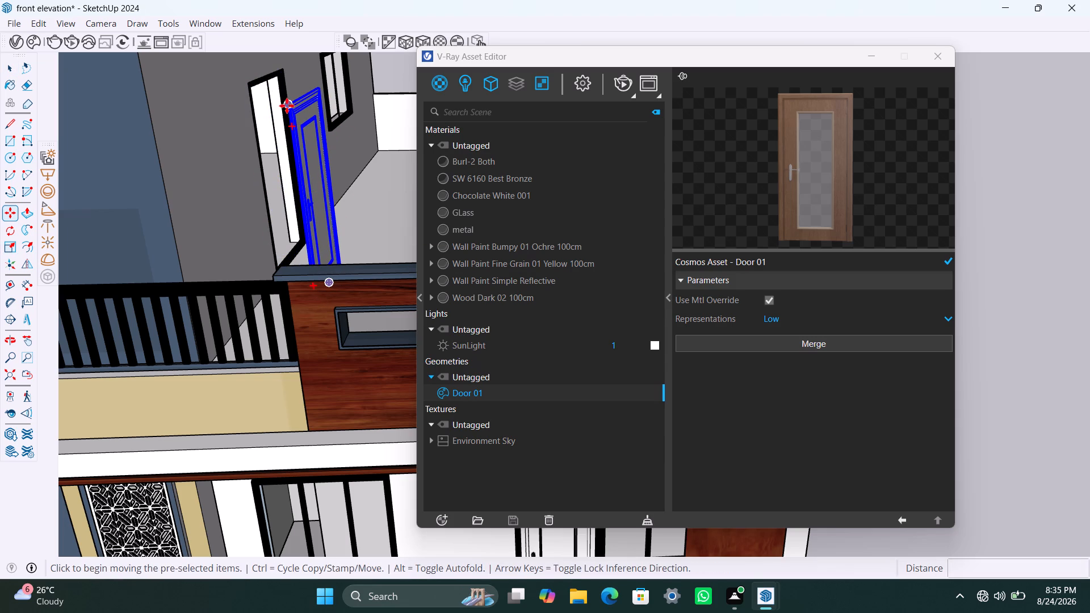
pyautogui.click(292, 107)
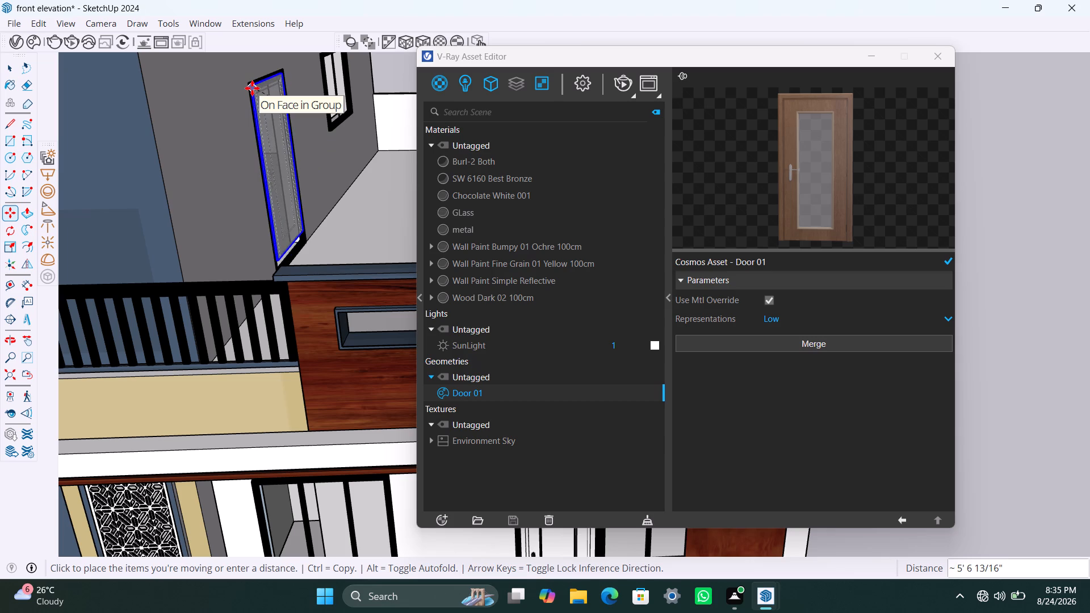
pyautogui.click(252, 88)
# Scale the terrace door from its bottom edge to about -1.85 green and 1.09 blue, reaching the frame's base.
pyautogui.press('s')
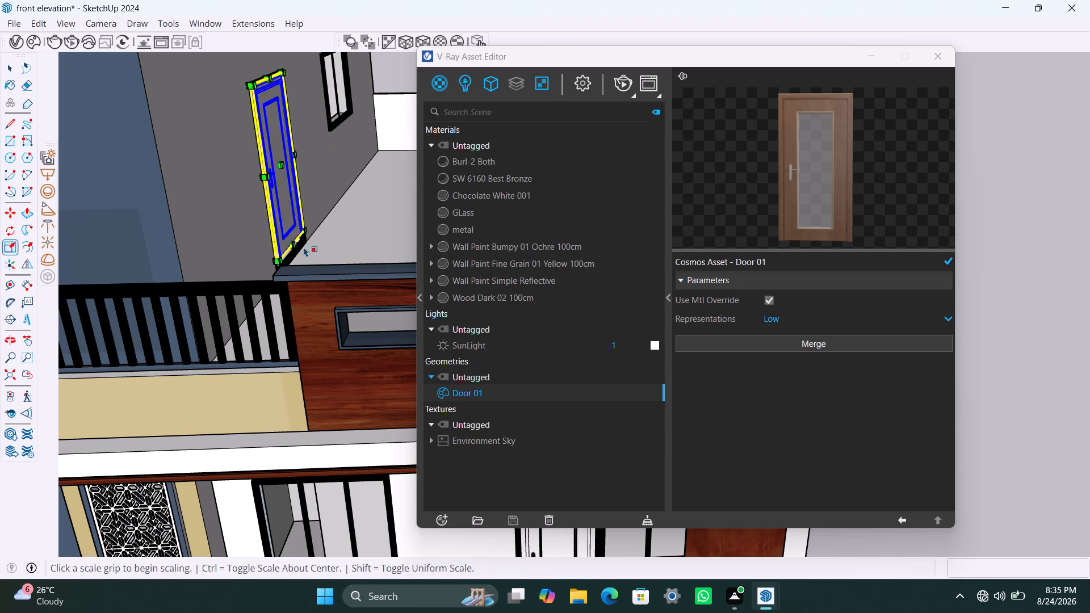
pyautogui.click(295, 243)
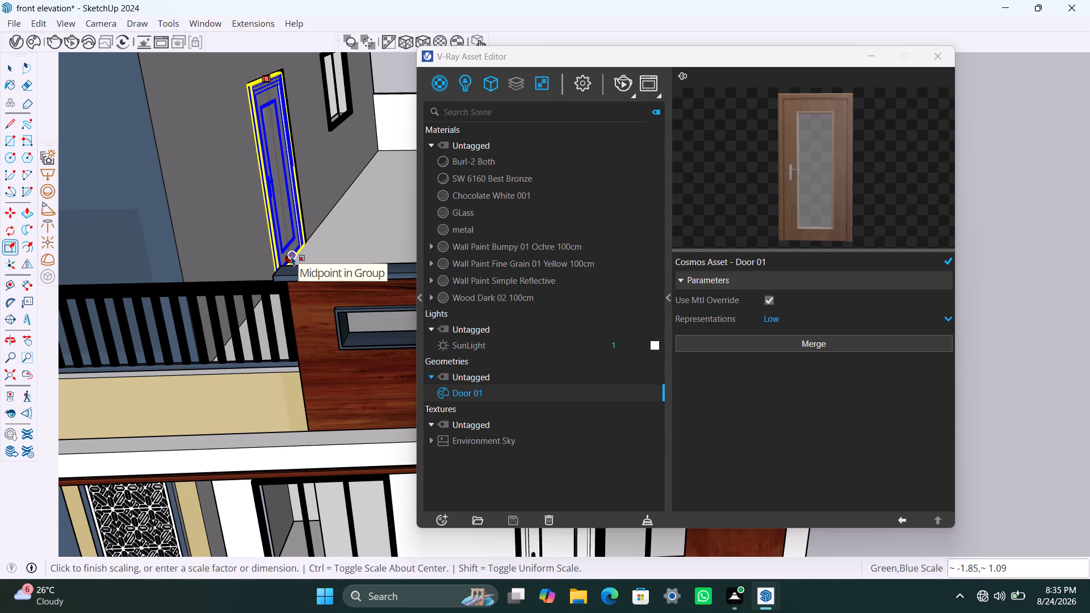
pyautogui.click(291, 256)
pyautogui.press('space')
pyautogui.click(334, 228)
# Apply the GLass material to the glass pane inside the roof terrace door.
pyautogui.scroll(2, 296, 238)
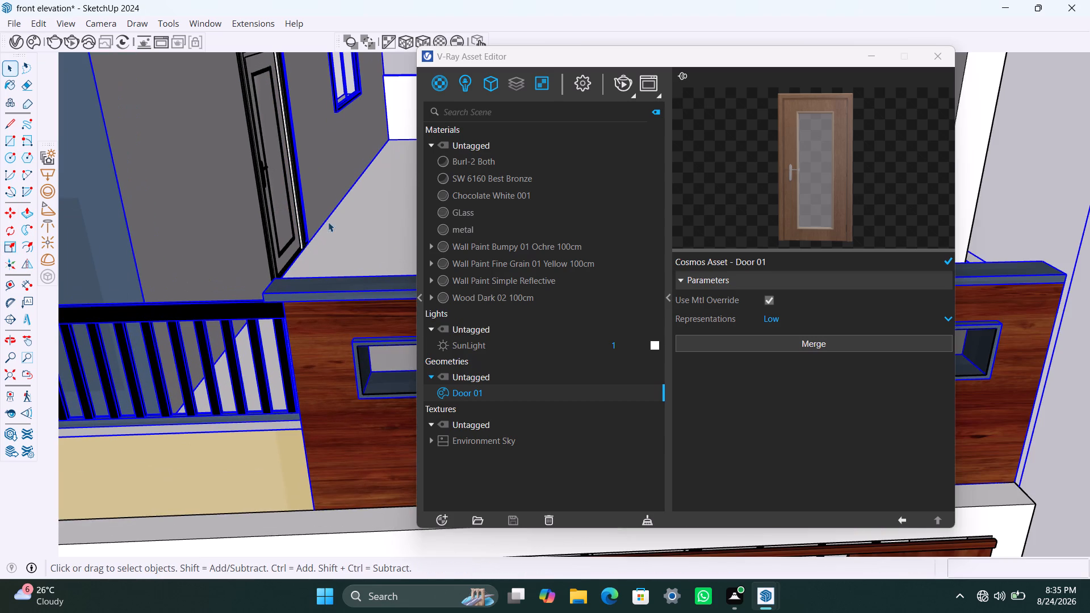
pyautogui.click(282, 224)
pyautogui.tripleClick(282, 224)
pyautogui.tripleClick(284, 222)
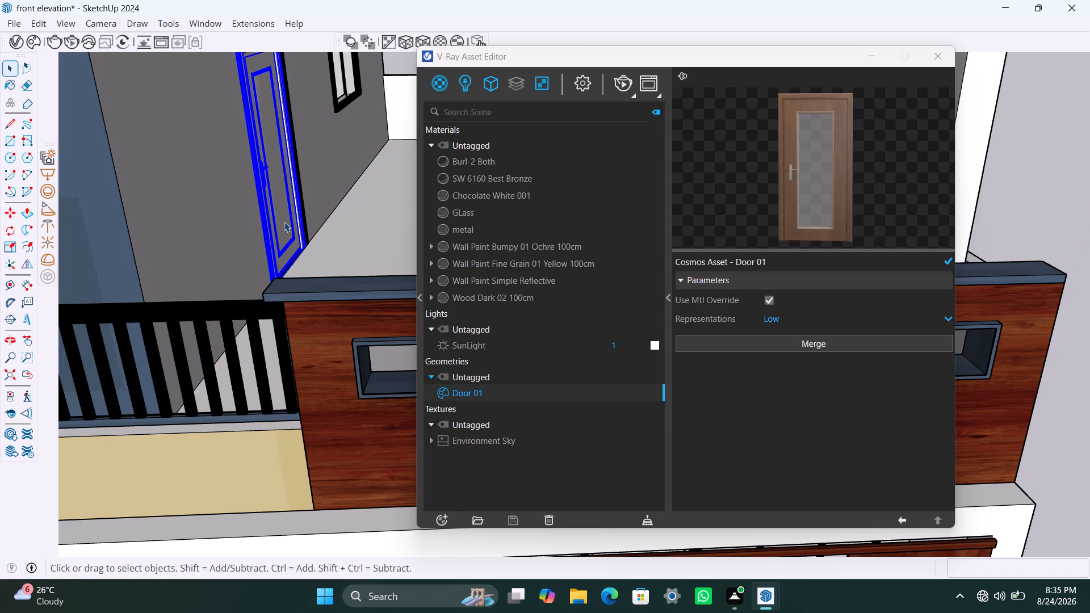
pyautogui.click(286, 221)
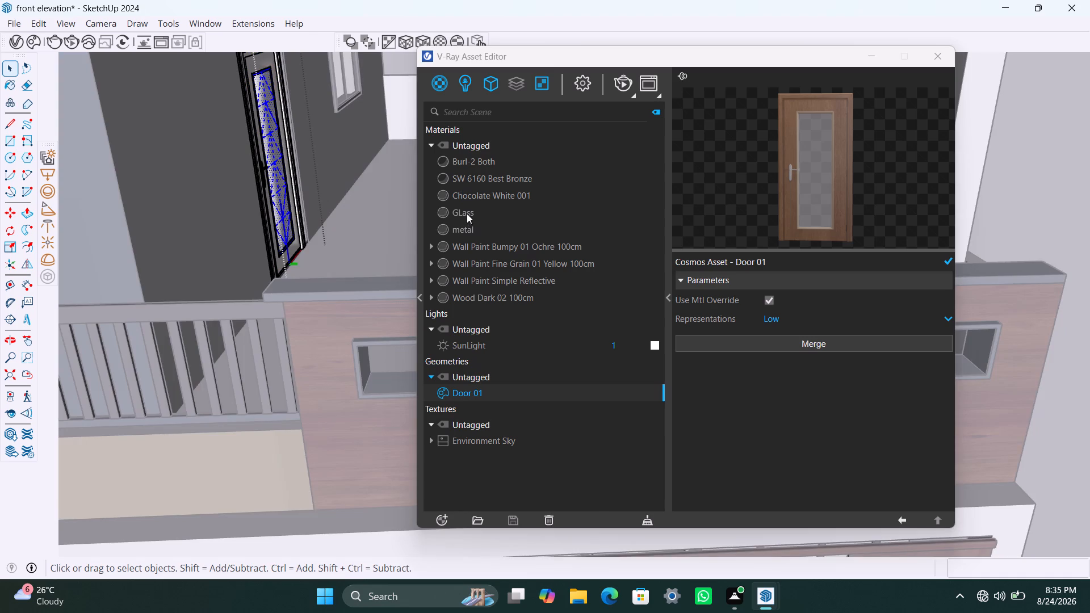
pyautogui.rightClick(467, 212)
pyautogui.click(501, 238)
# Apply Wall Paint Simple Reflective to the terrace door's leaf around the glass and give it V-Ray box-type texture projection.
pyautogui.scroll(4, 286, 249)
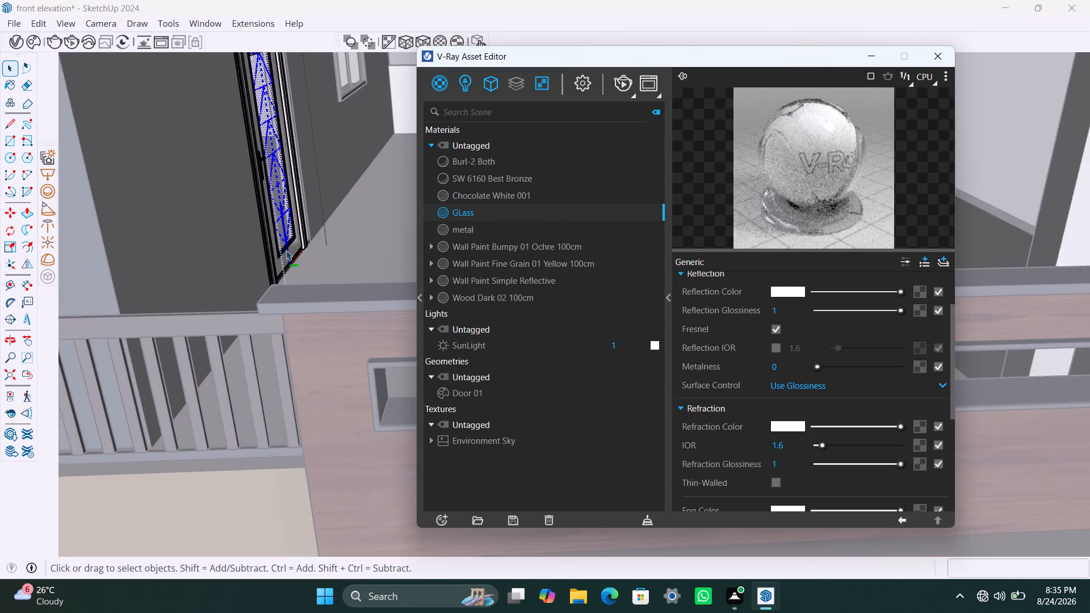
pyautogui.scroll(12, 286, 250)
pyautogui.click(276, 269)
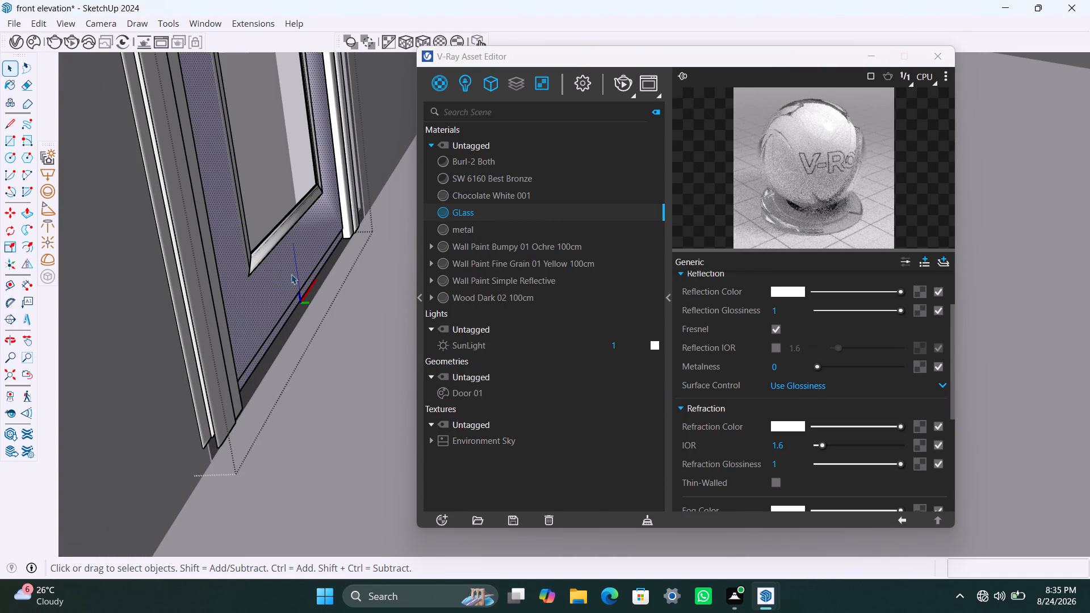
pyautogui.rightClick(488, 261)
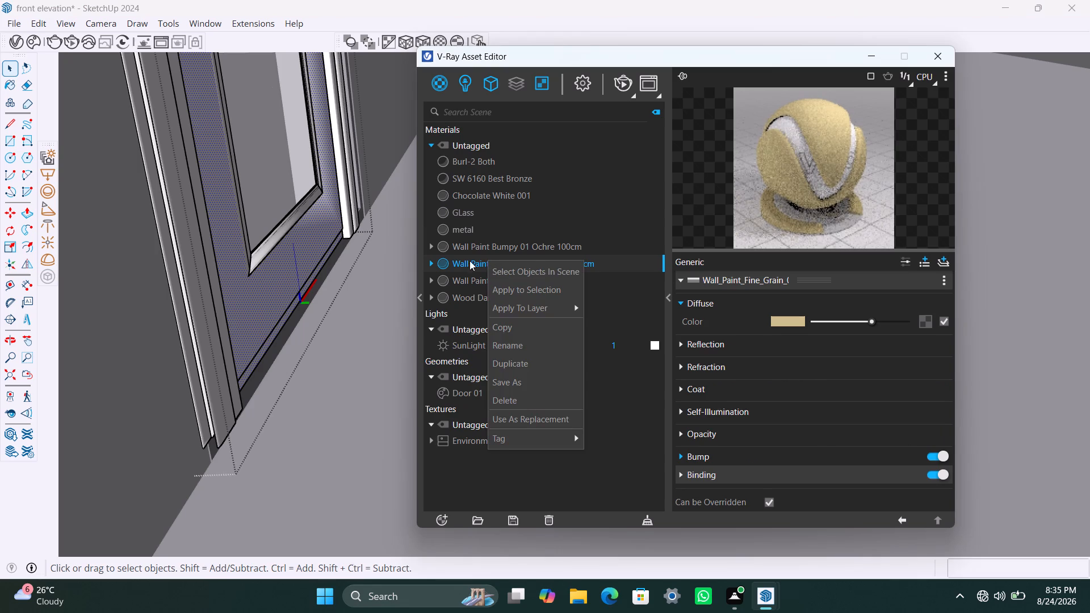
pyautogui.click(462, 271)
pyautogui.click(467, 278)
pyautogui.rightClick(467, 278)
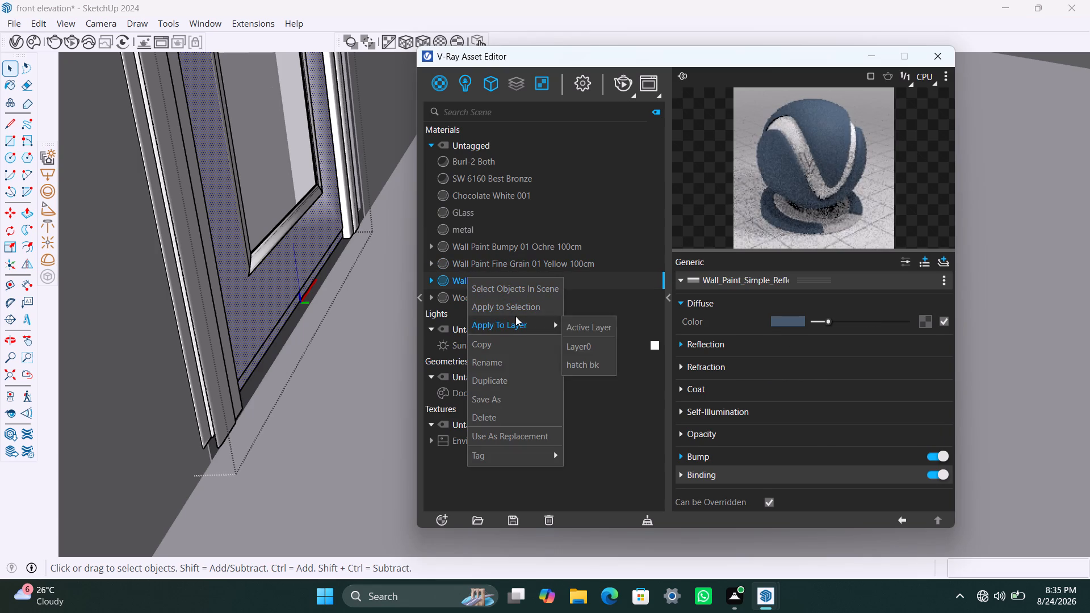
pyautogui.click(517, 310)
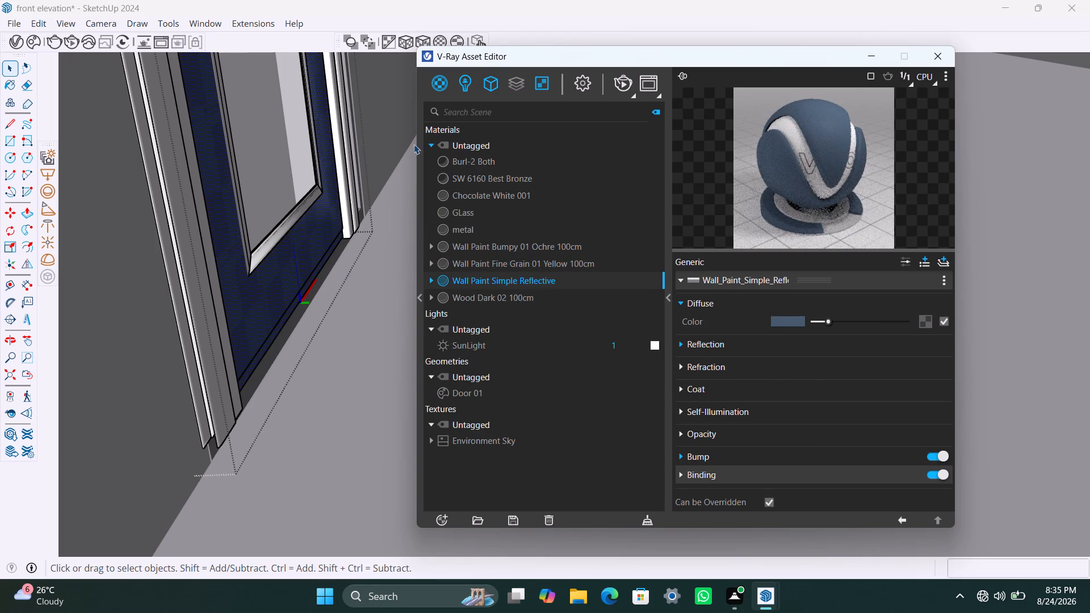
pyautogui.click(424, 43)
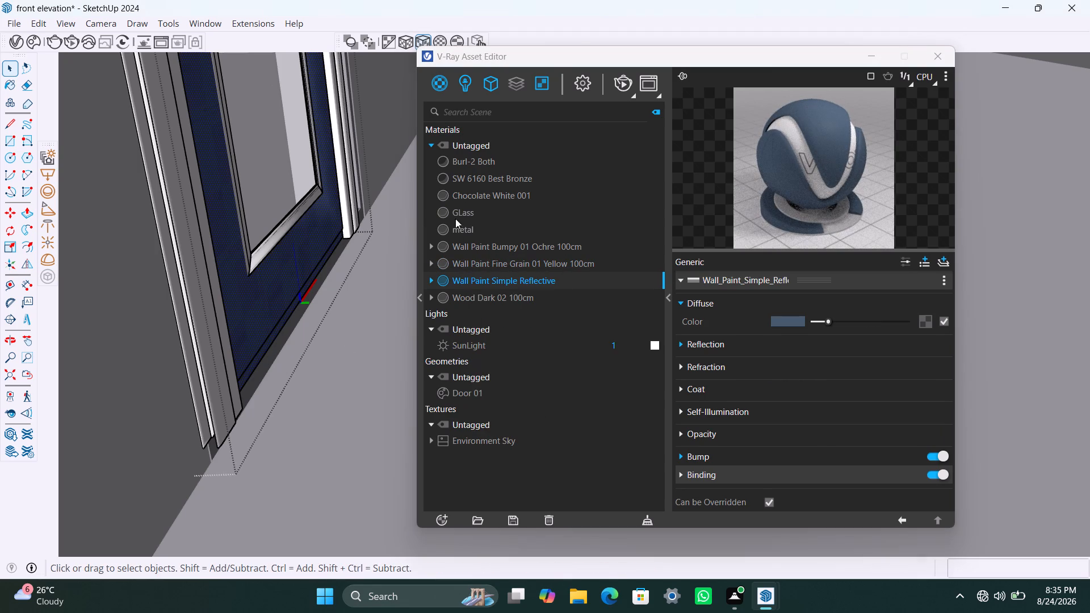
# Leave the terrace door and its enclosing group, and examine the door finishes across the front elevation.
pyautogui.scroll(-16, 366, 272)
pyautogui.scroll(-5, 346, 258)
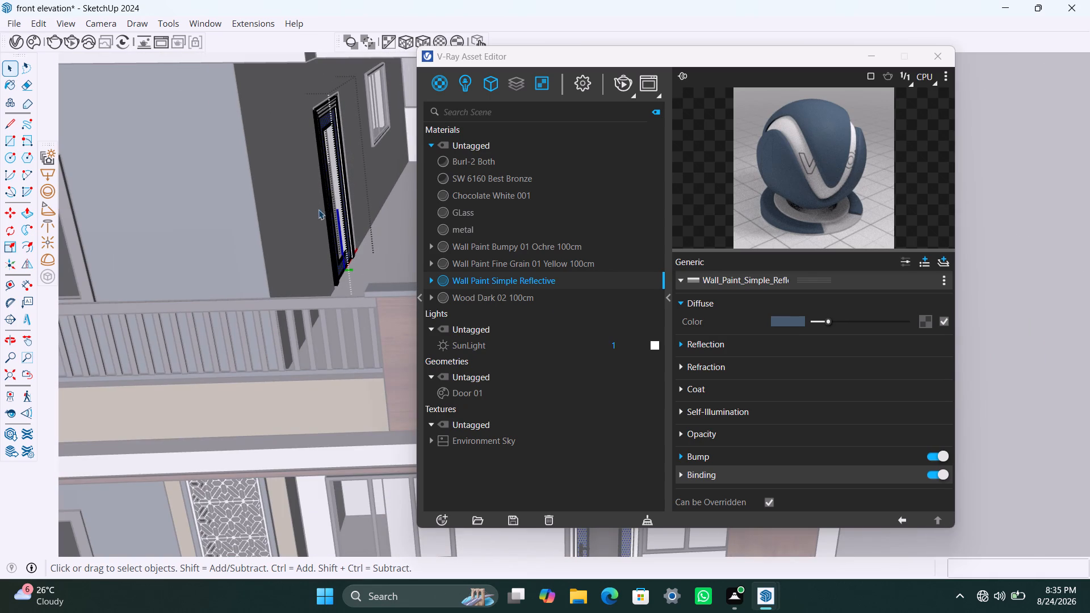
pyautogui.scroll(-11, 337, 255)
pyautogui.moveTo(385, 276); pyautogui.dragTo(393, 189, button='middle')
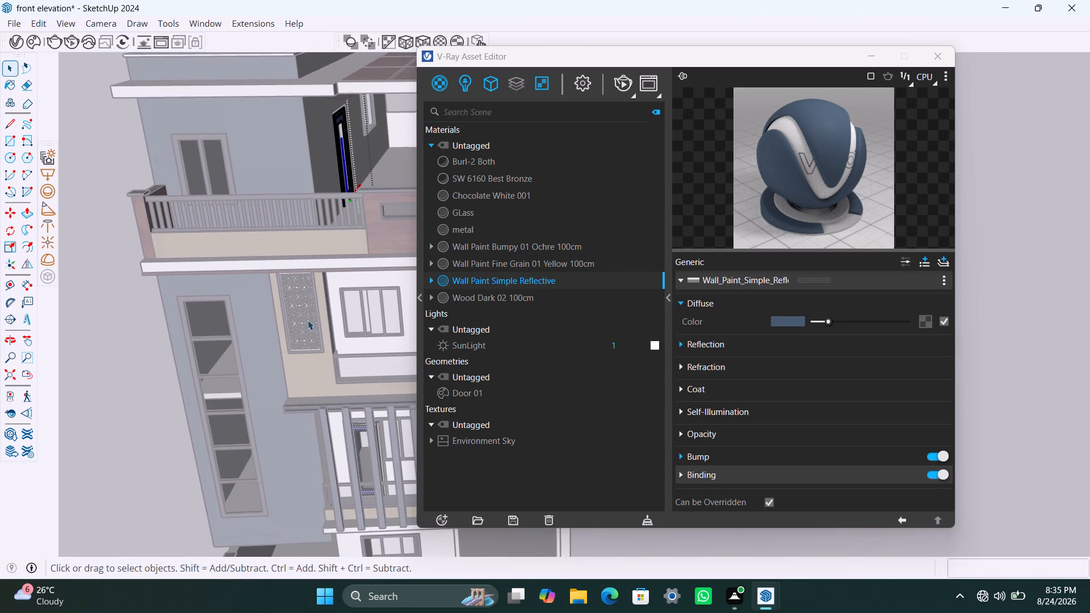
pyautogui.scroll(-12, 308, 318)
pyautogui.moveTo(351, 324); pyautogui.dragTo(300, 321, button='middle')
pyautogui.doubleClick(203, 240)
pyautogui.tripleClick(305, 132)
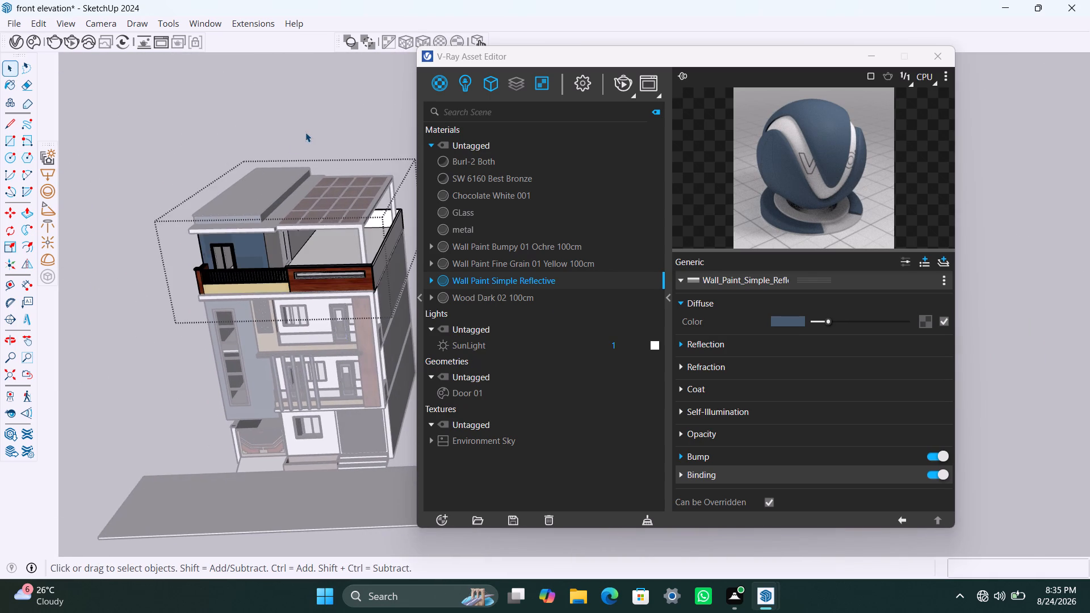
pyautogui.scroll(14, 341, 312)
pyautogui.moveTo(353, 317); pyautogui.dragTo(365, 315, button='middle')
pyautogui.scroll(-4, 357, 322)
pyautogui.moveTo(357, 376); pyautogui.dragTo(354, 358, button='middle')
# Apply Wood Dark 02 100cm with V-Ray box-type projection to the upper balcony door's top and handle-side outer frame pieces.
pyautogui.scroll(3, 333, 316)
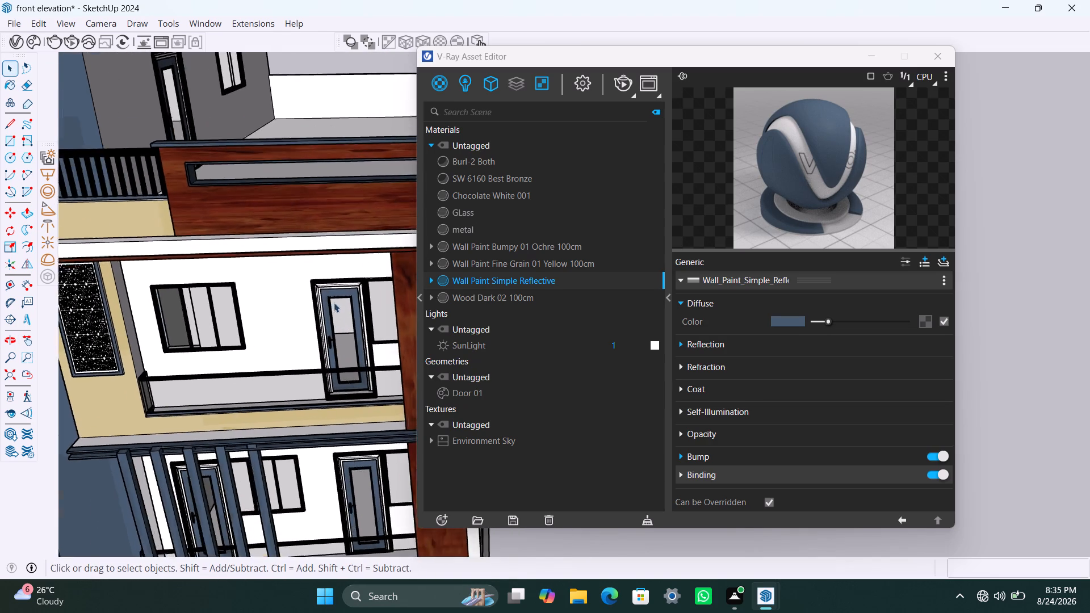
pyautogui.scroll(12, 334, 303)
pyautogui.click(353, 252)
pyautogui.tripleClick(354, 252)
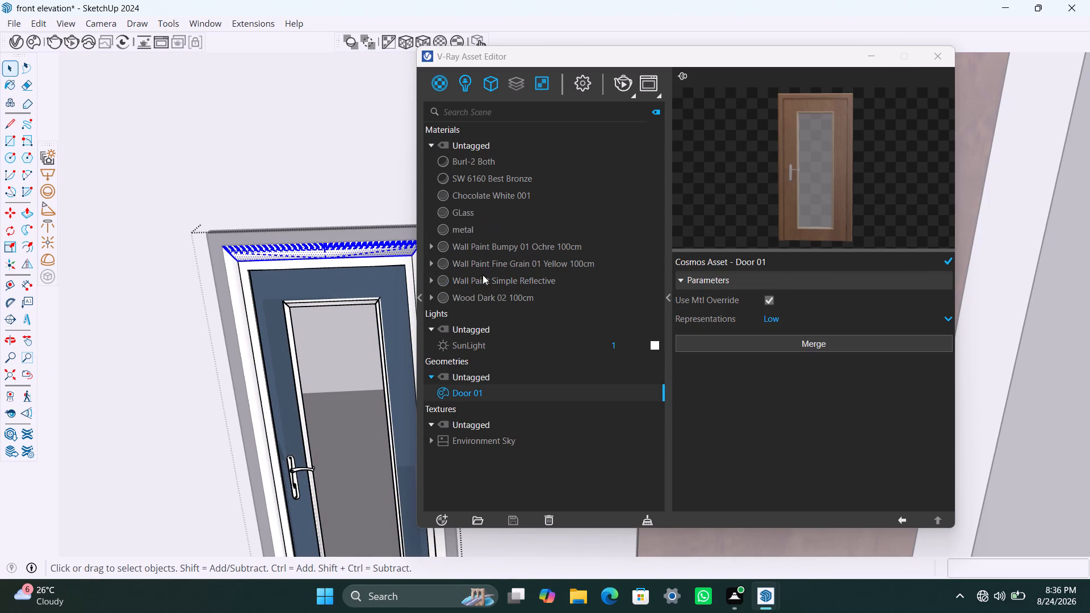
pyautogui.rightClick(487, 297)
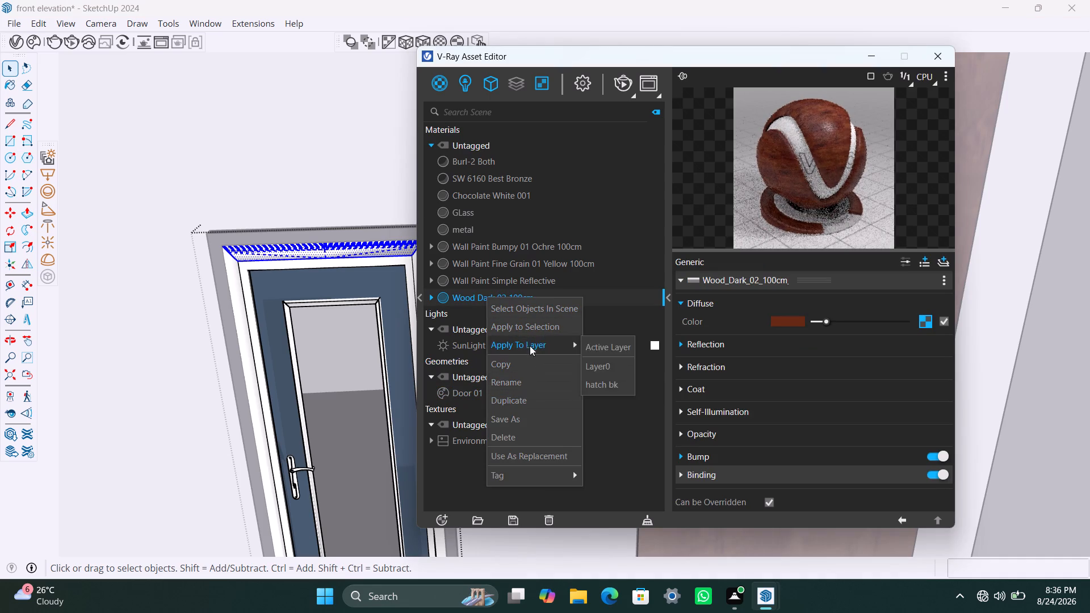
pyautogui.click(532, 329)
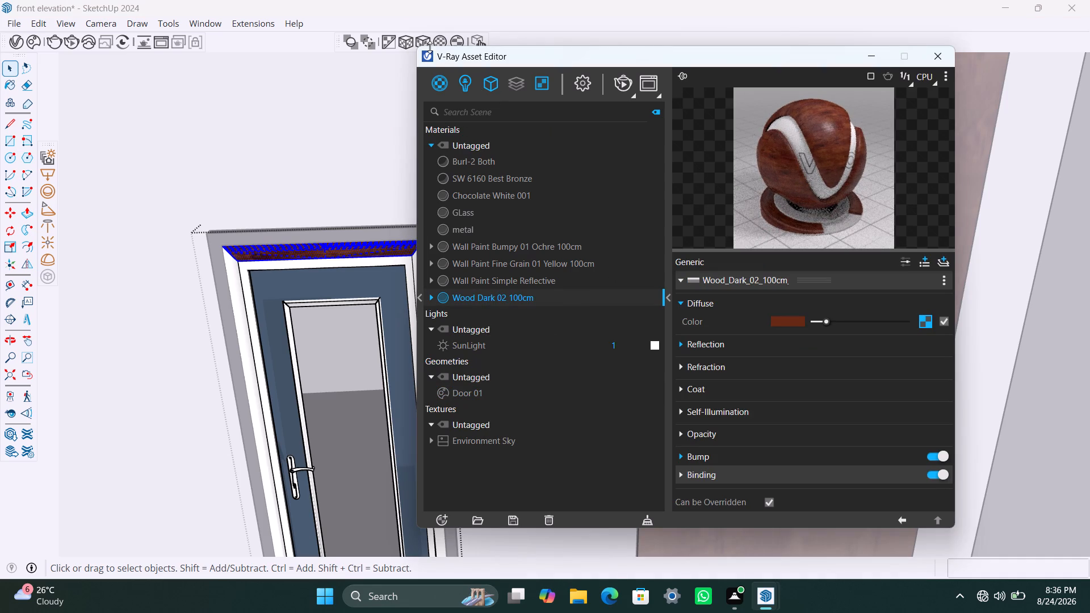
pyautogui.click(424, 43)
pyautogui.click(236, 283)
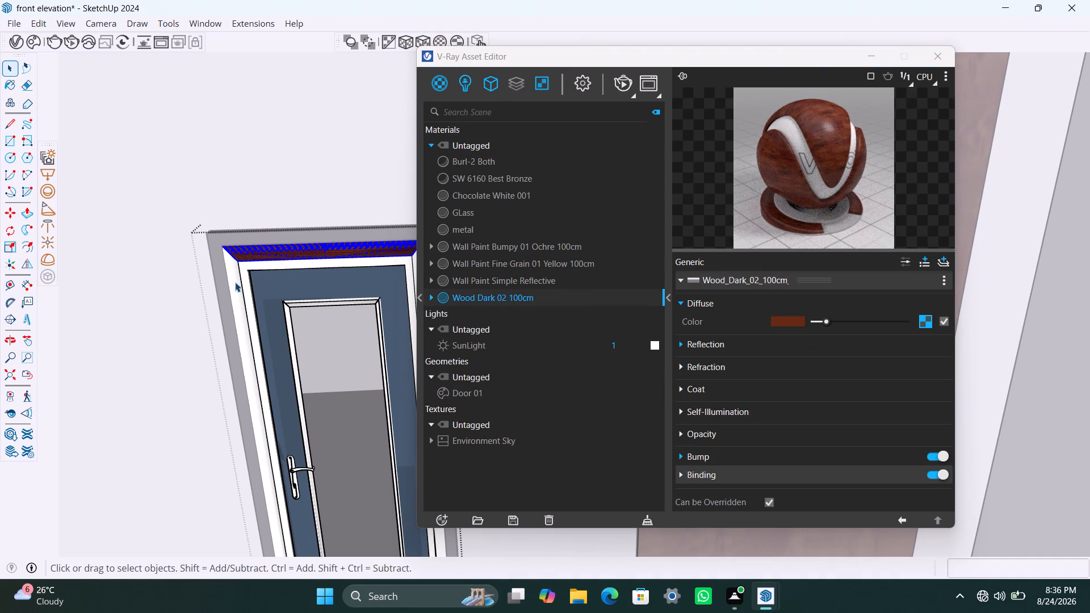
pyautogui.rightClick(476, 297)
pyautogui.click(514, 326)
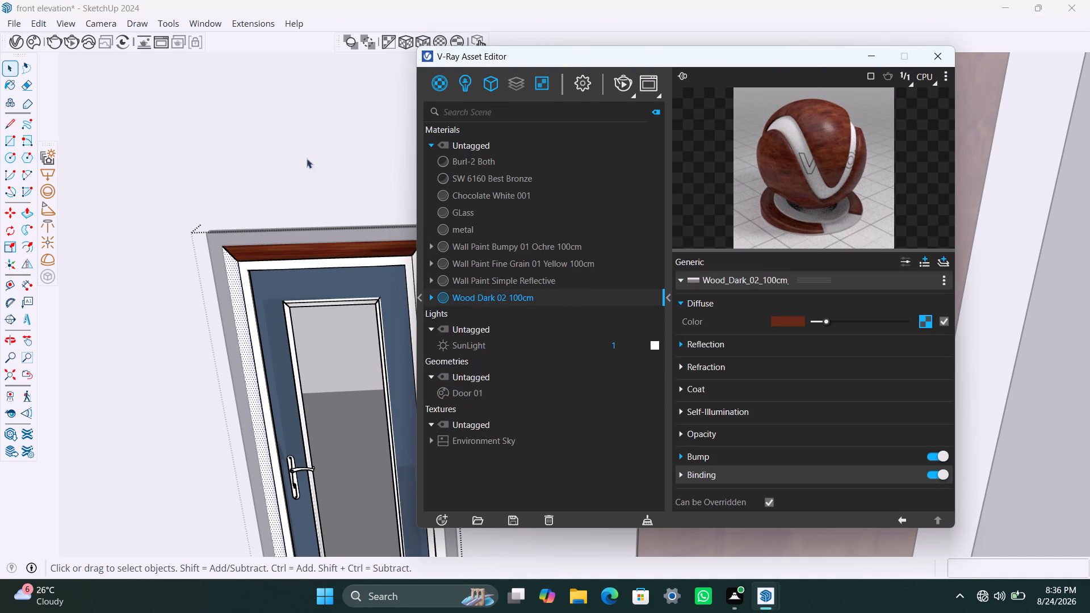
pyautogui.click(420, 37)
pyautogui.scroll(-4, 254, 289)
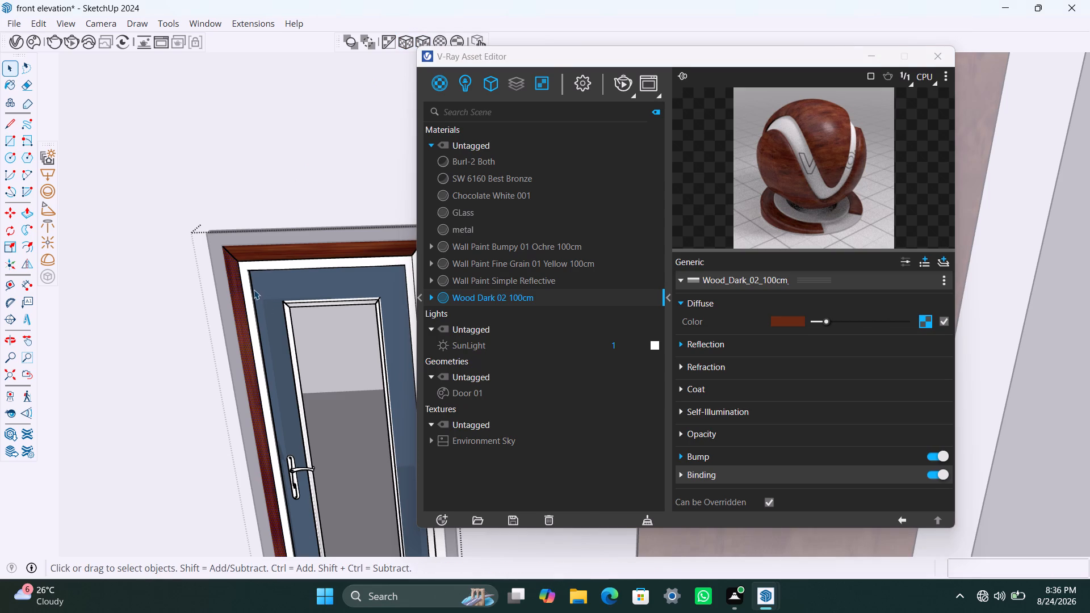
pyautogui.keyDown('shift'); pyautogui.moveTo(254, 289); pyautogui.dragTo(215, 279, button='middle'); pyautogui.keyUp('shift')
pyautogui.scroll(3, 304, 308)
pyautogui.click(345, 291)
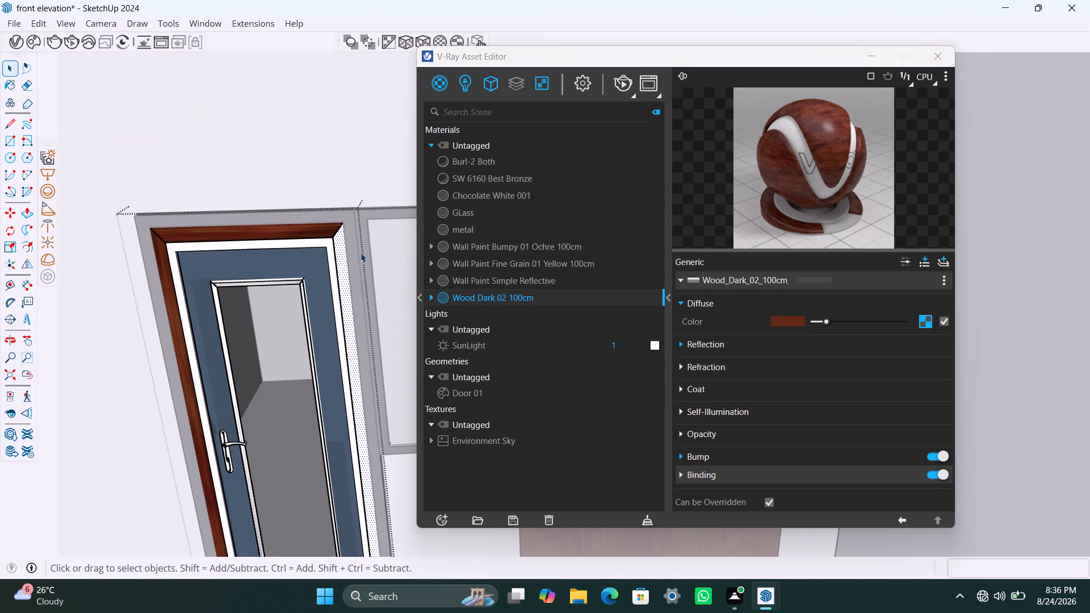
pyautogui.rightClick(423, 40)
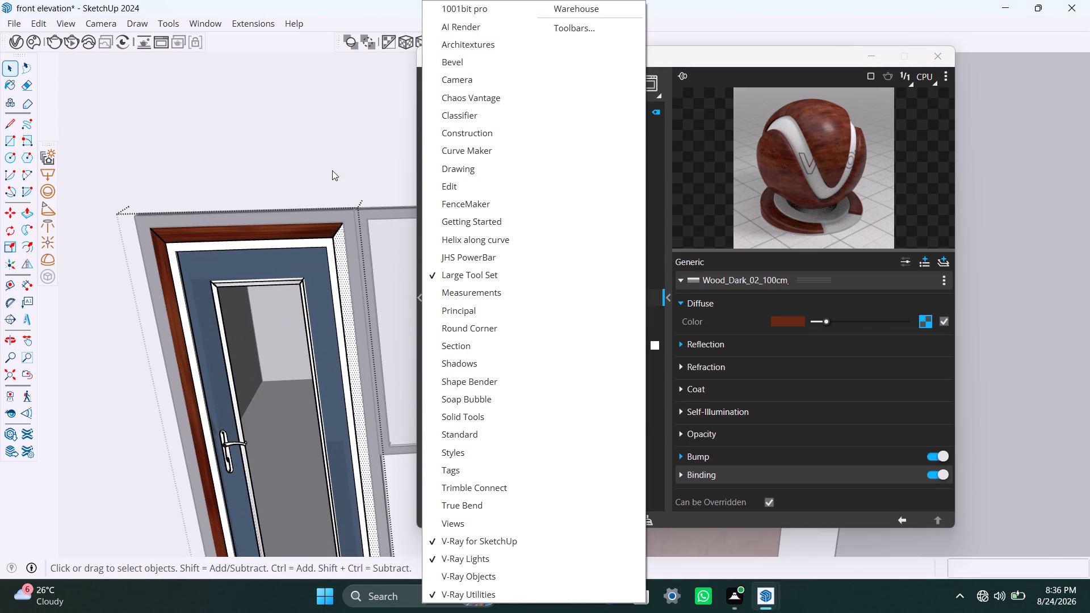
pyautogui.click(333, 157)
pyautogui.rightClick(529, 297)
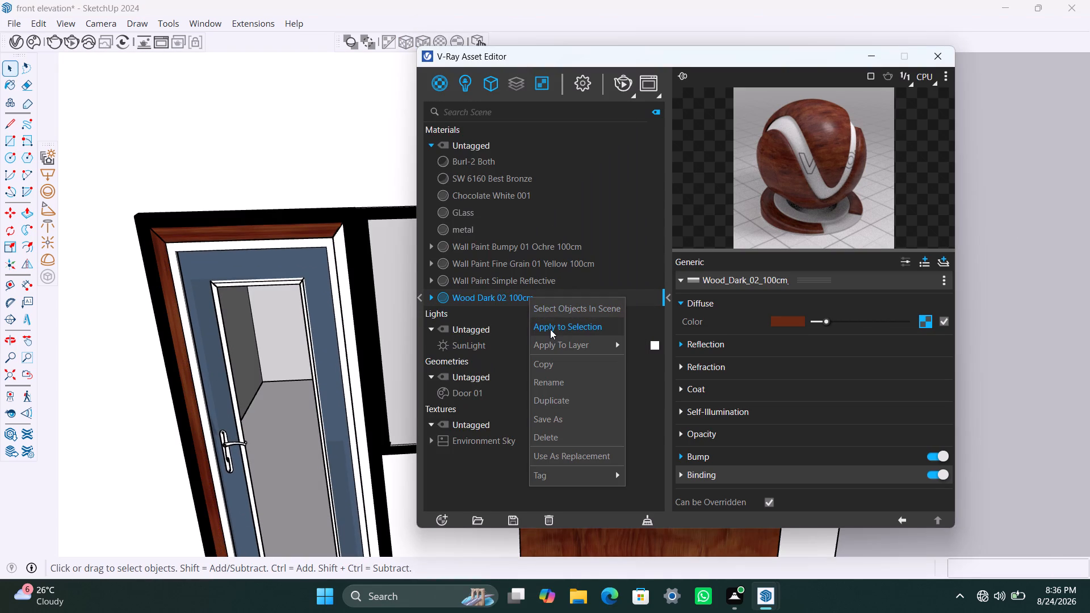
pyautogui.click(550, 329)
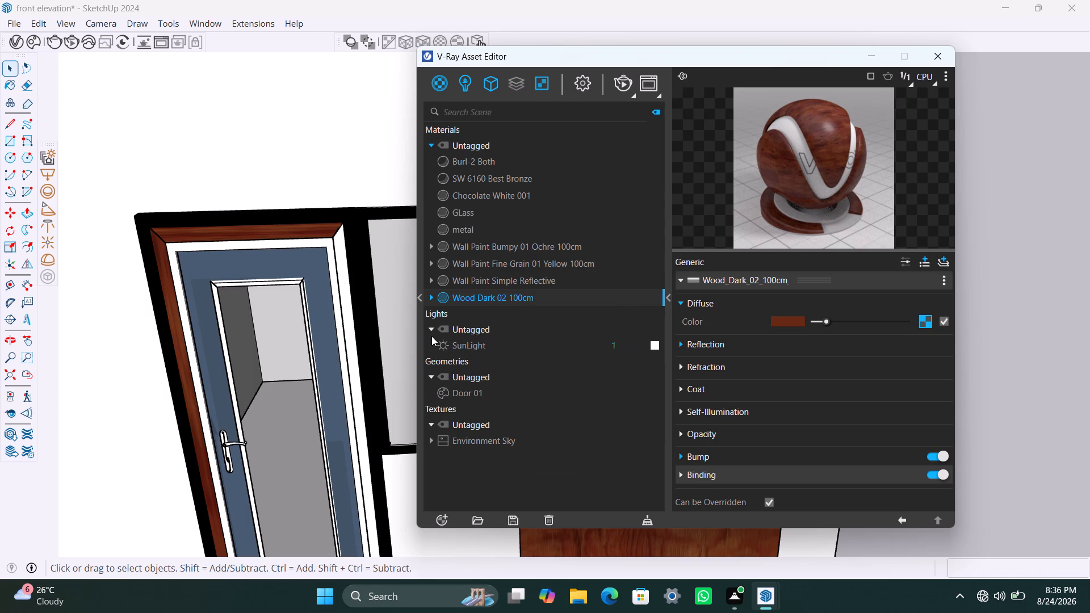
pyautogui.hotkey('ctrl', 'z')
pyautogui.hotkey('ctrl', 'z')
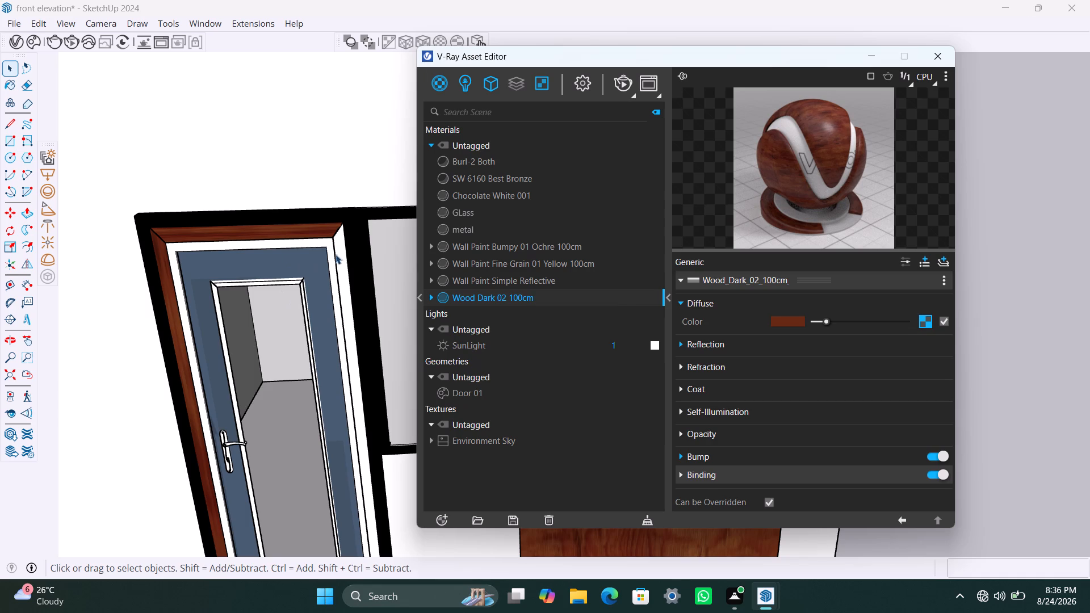
# Apply Wood Dark 02 100cm with V-Ray box-type projection to the outer frame piece on the door's side opposite the handle.
pyautogui.click(341, 251)
pyautogui.tripleClick(341, 257)
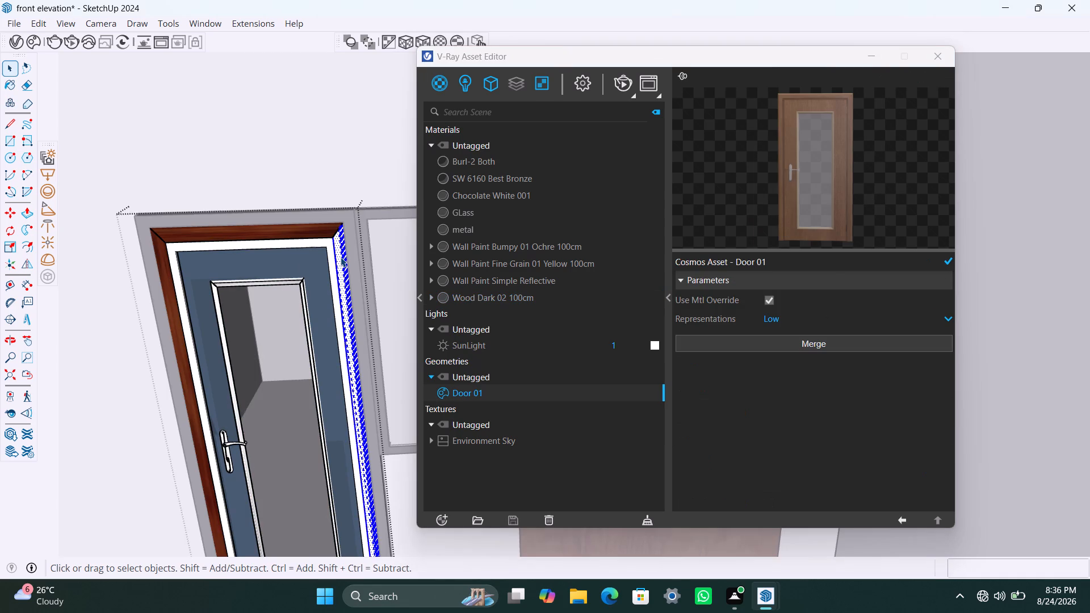
pyautogui.click(341, 257)
pyautogui.rightClick(508, 297)
pyautogui.click(530, 321)
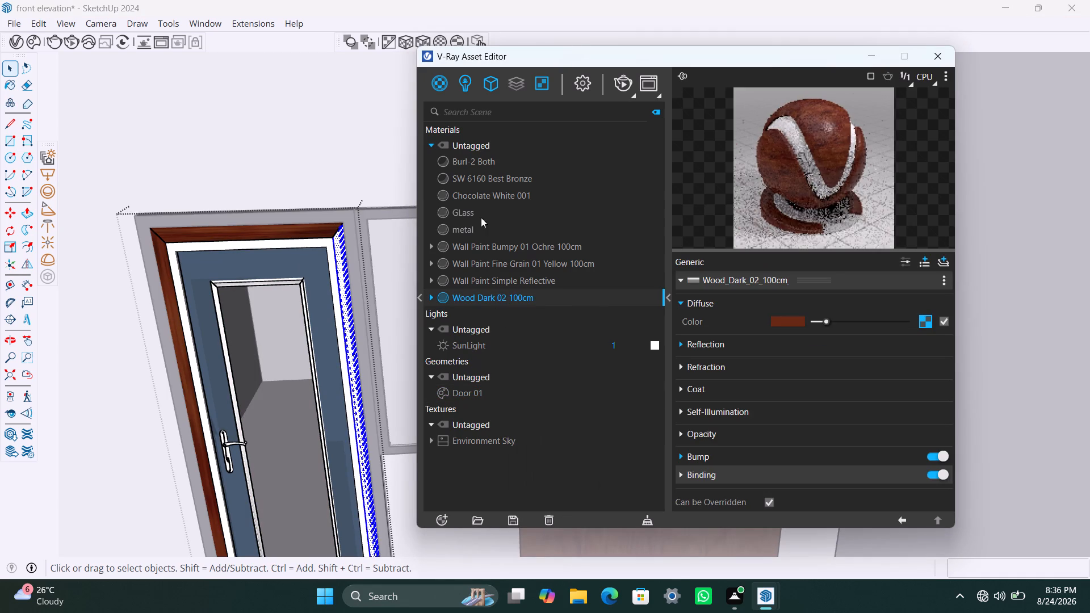
pyautogui.click(429, 44)
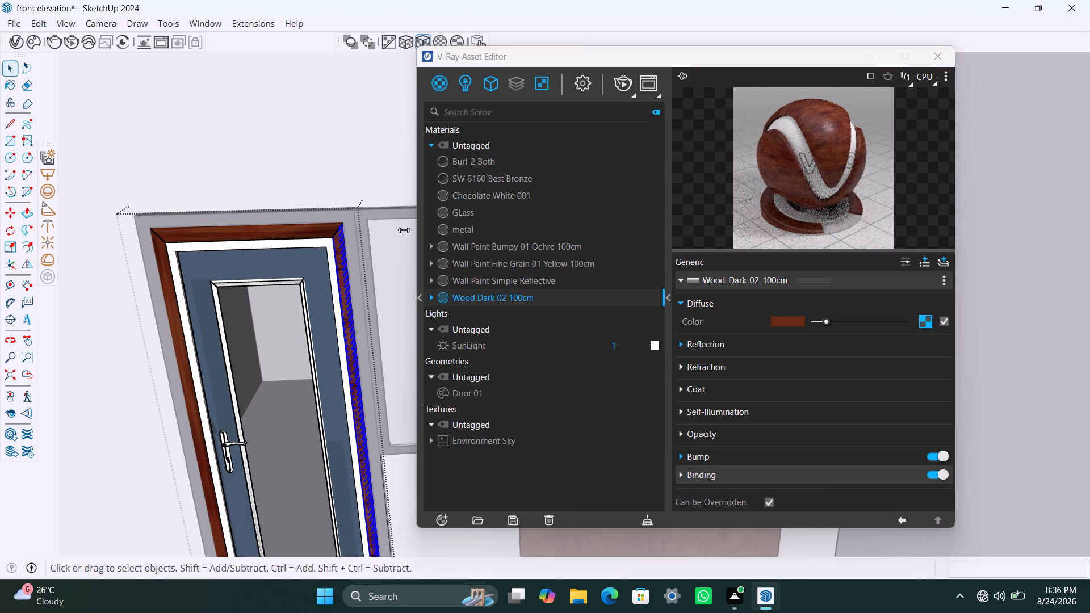
# Apply the metal material to the white inner frame strip on the balcony door's handle side.
pyautogui.scroll(-4, 401, 240)
pyautogui.moveTo(379, 282); pyautogui.dragTo(391, 191, button='middle')
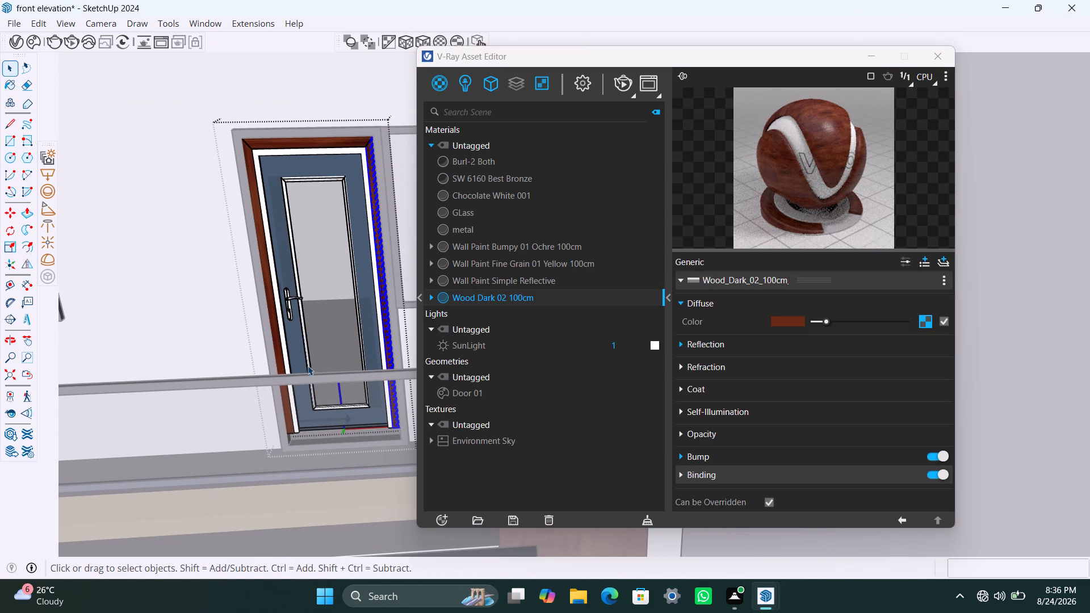
pyautogui.moveTo(308, 366); pyautogui.dragTo(295, 442, button='middle')
pyautogui.scroll(8, 309, 368)
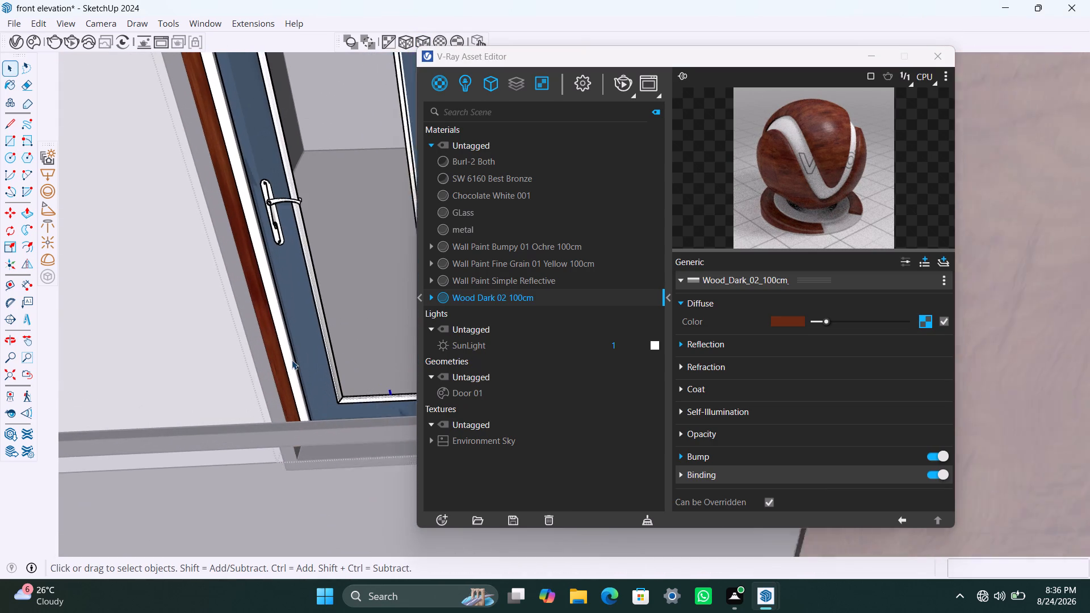
pyautogui.click(284, 352)
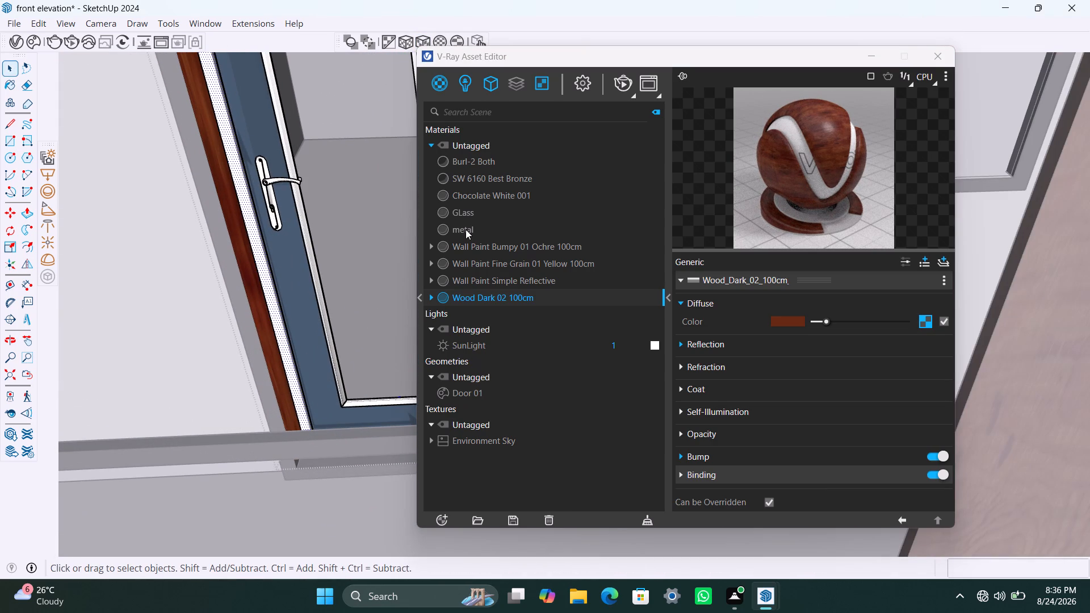
pyautogui.click(466, 229)
pyautogui.rightClick(466, 229)
pyautogui.click(506, 255)
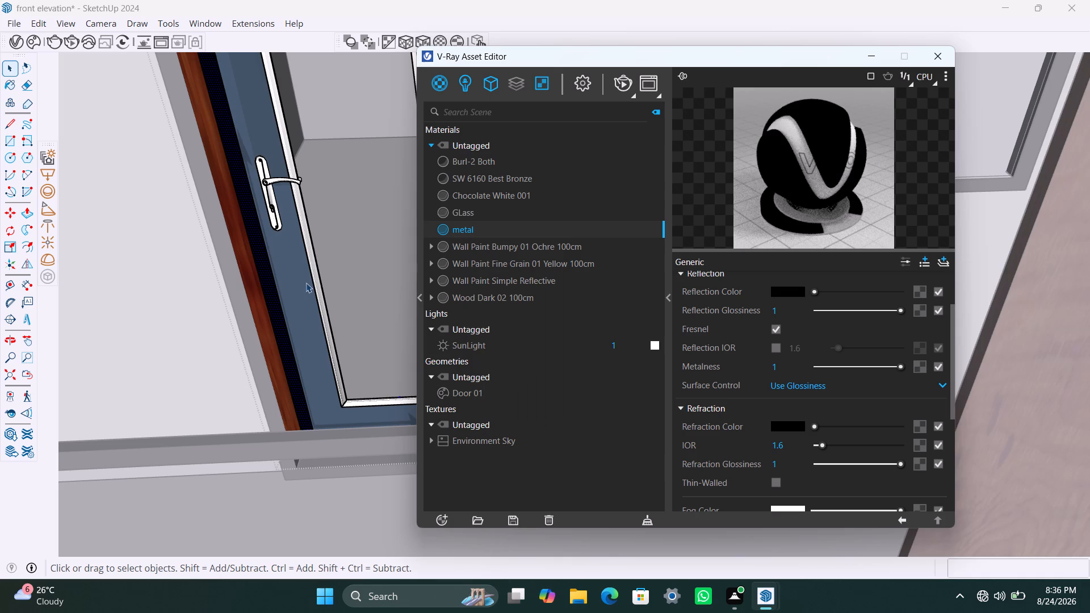
# Apply the metal material to the glass pane's trim along the door's handle side and bottom edge.
pyautogui.click(309, 251)
pyautogui.rightClick(473, 229)
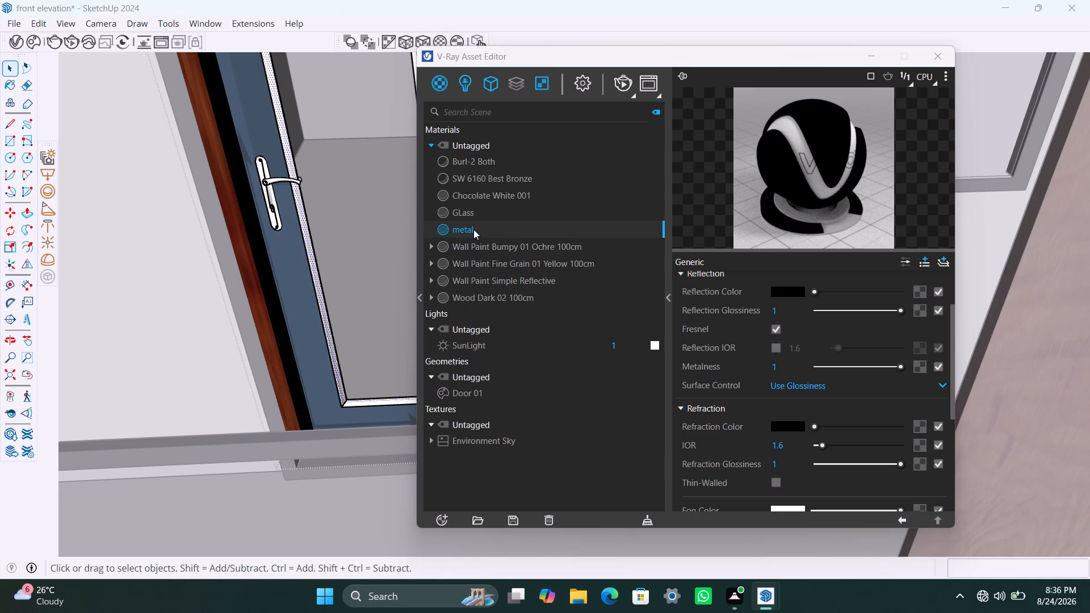
pyautogui.click(491, 257)
pyautogui.click(370, 401)
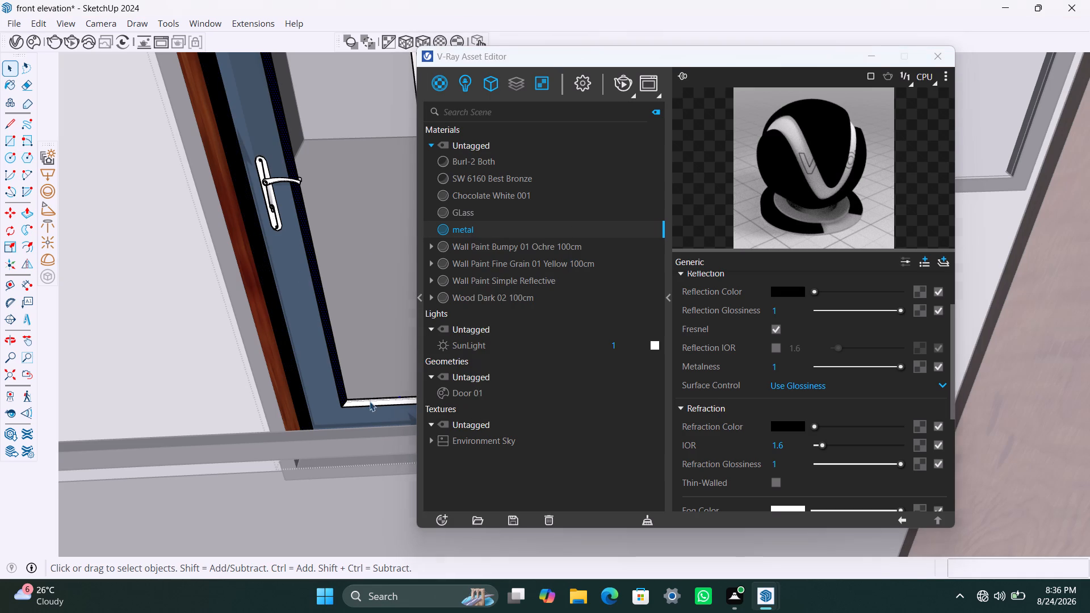
pyautogui.rightClick(473, 233)
pyautogui.click(493, 264)
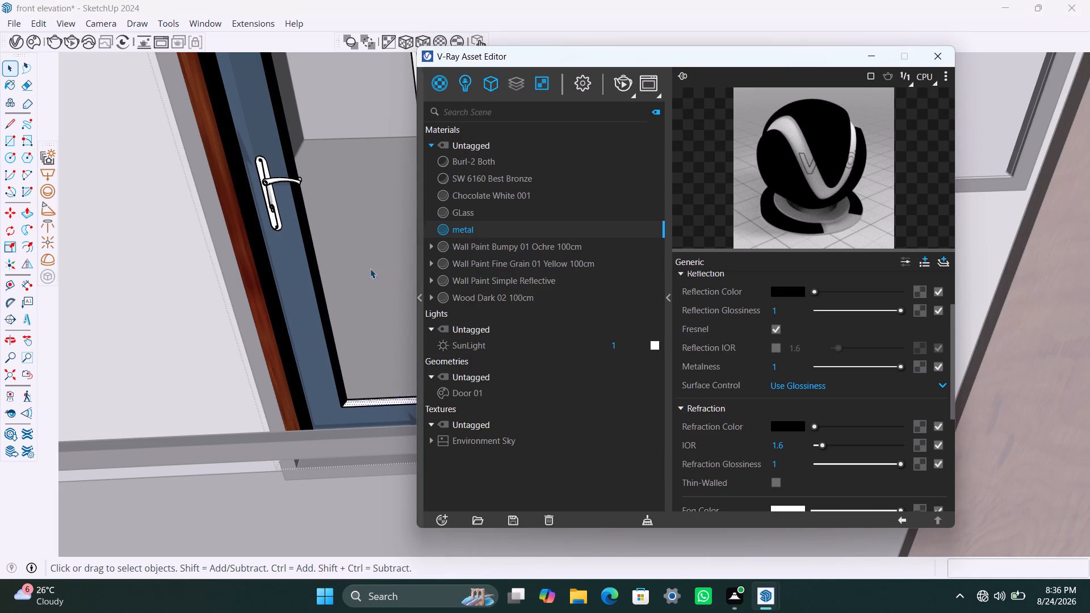
# Apply the metal material to the inner frame strips across the door's top and on the side opposite the handle.
pyautogui.scroll(-12, 356, 285)
pyautogui.scroll(5, 358, 132)
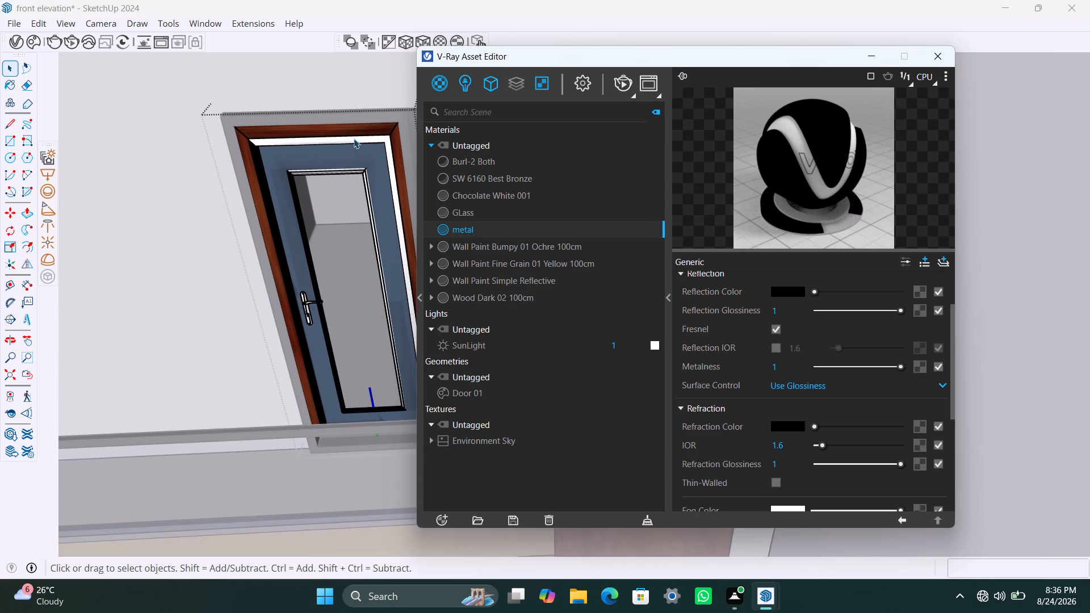
pyautogui.click(355, 142)
pyautogui.rightClick(487, 233)
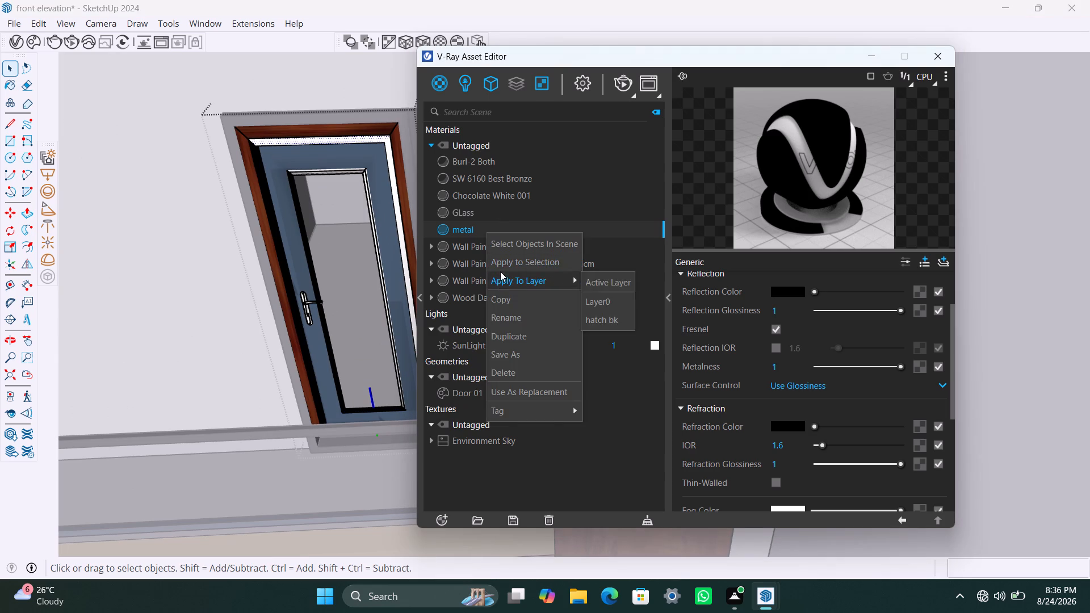
pyautogui.click(501, 266)
pyautogui.click(396, 196)
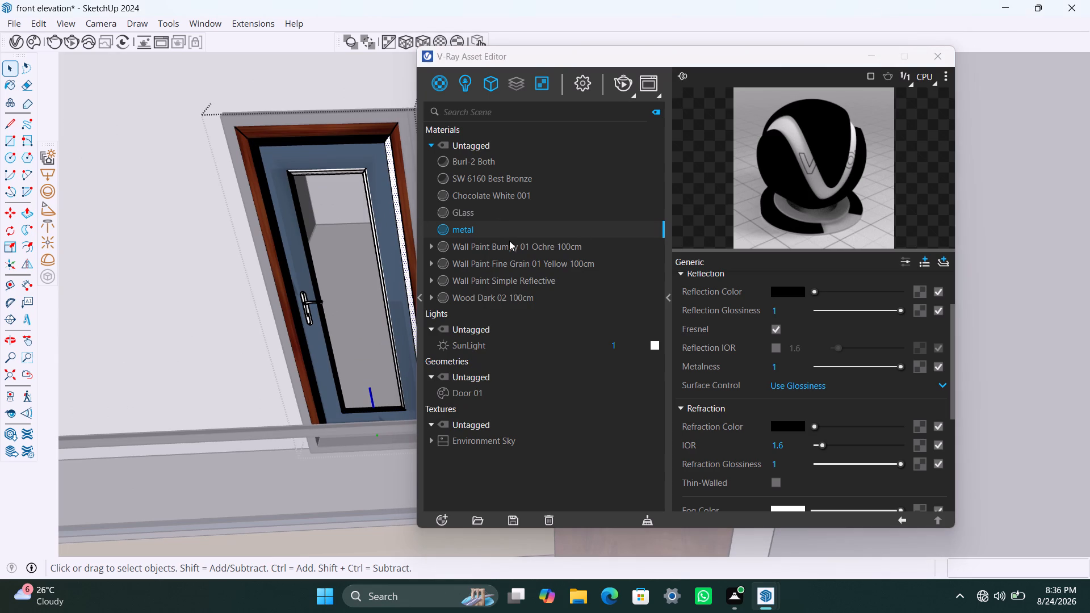
pyautogui.rightClick(505, 236)
pyautogui.click(529, 260)
# Apply the metal material to the glass pane's remaining trim along its top and the side opposite the handle.
pyautogui.scroll(-1, 388, 293)
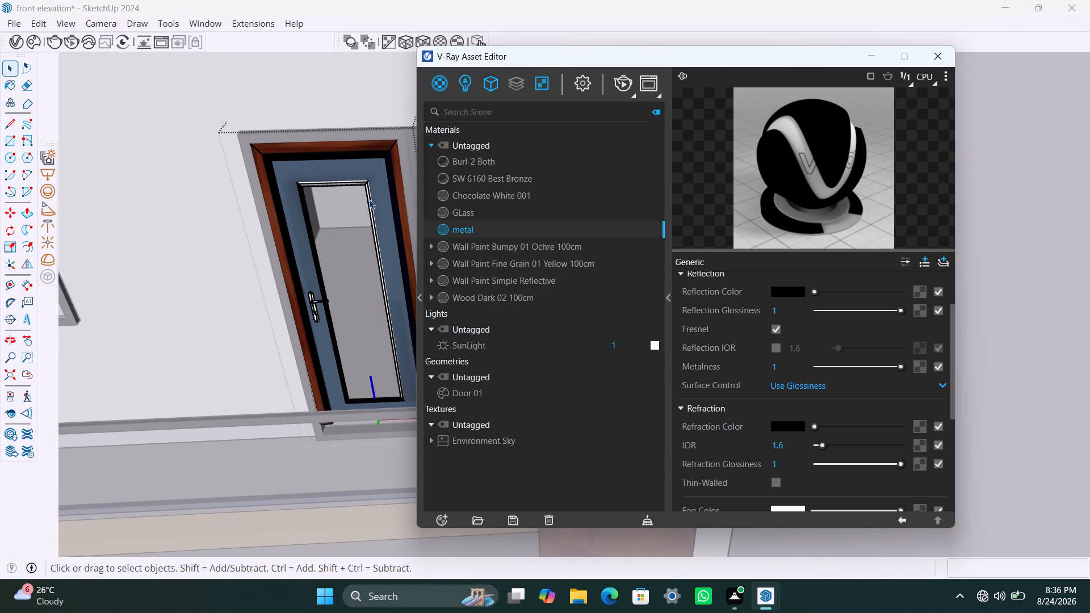
pyautogui.scroll(6, 368, 195)
pyautogui.click(325, 175)
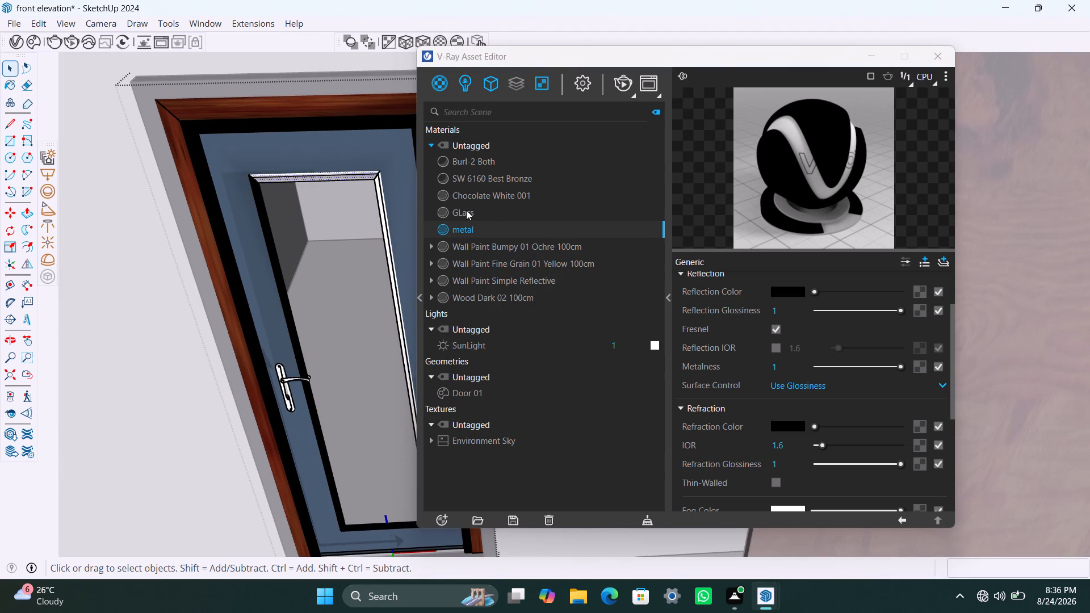
pyautogui.rightClick(462, 232)
pyautogui.click(482, 257)
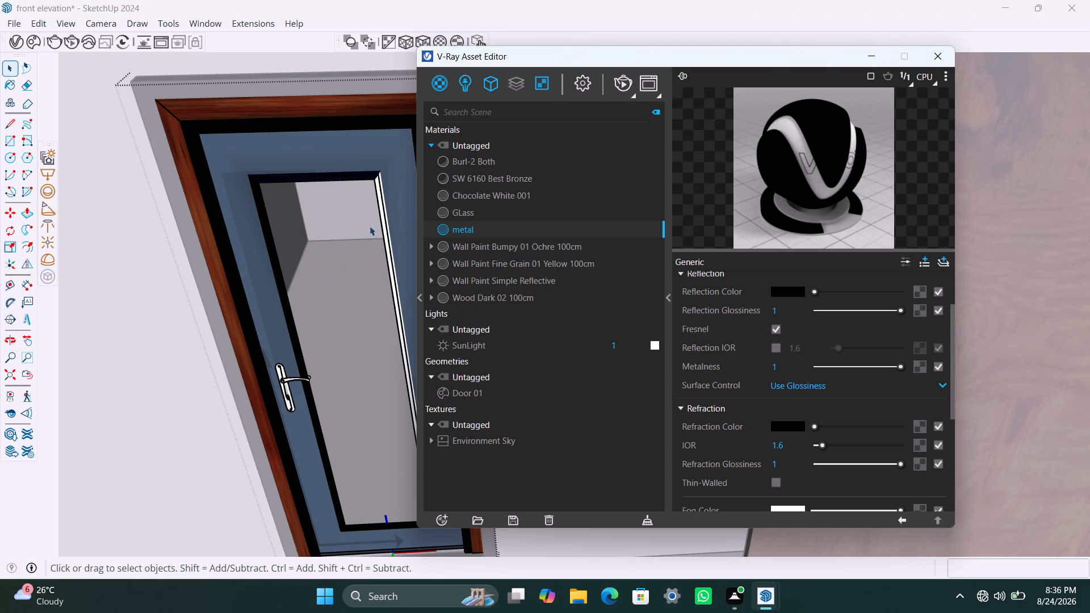
pyautogui.click(381, 205)
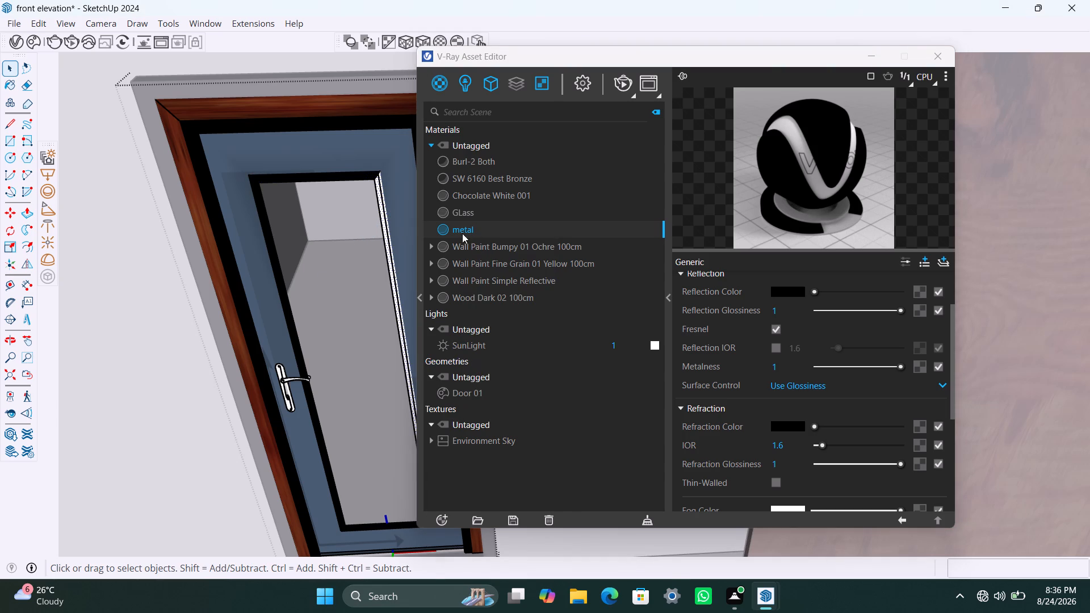
pyautogui.rightClick(461, 229)
pyautogui.click(486, 256)
# Leave the balcony door's component and minimize the V-Ray Asset Editor.
pyautogui.scroll(-5, 367, 326)
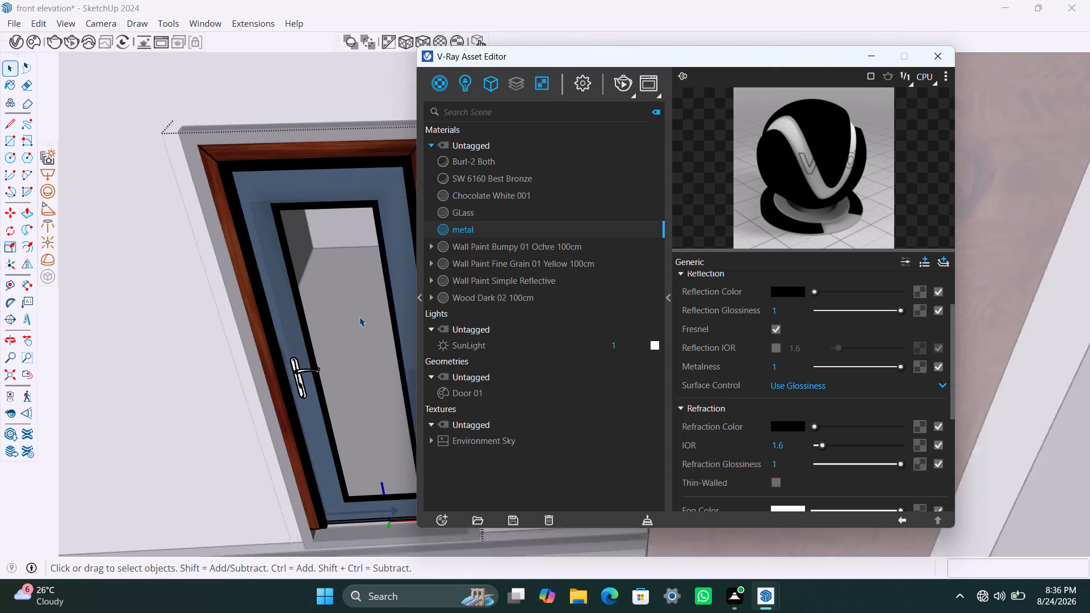
pyautogui.scroll(-13, 359, 317)
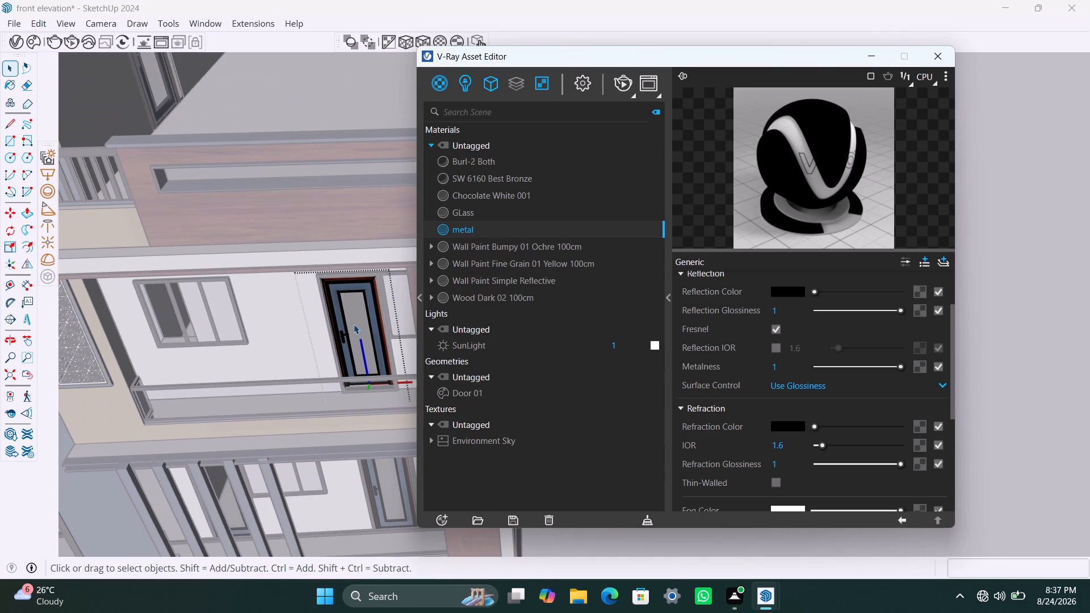
pyautogui.hotkey('ctrl', 's')
pyautogui.press('space')
pyautogui.click(1046, 301)
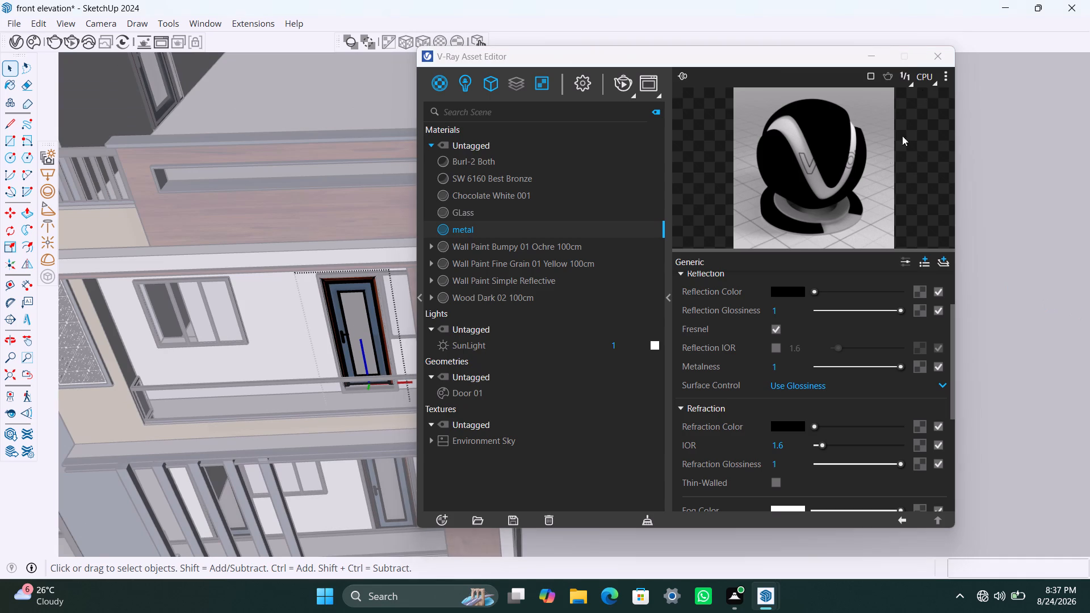
pyautogui.click(879, 50)
# Undo the last action, leave the reopened door component and save the front elevation model.
pyautogui.scroll(-3, 857, 362)
pyautogui.moveTo(817, 368); pyautogui.dragTo(901, 350, button='middle')
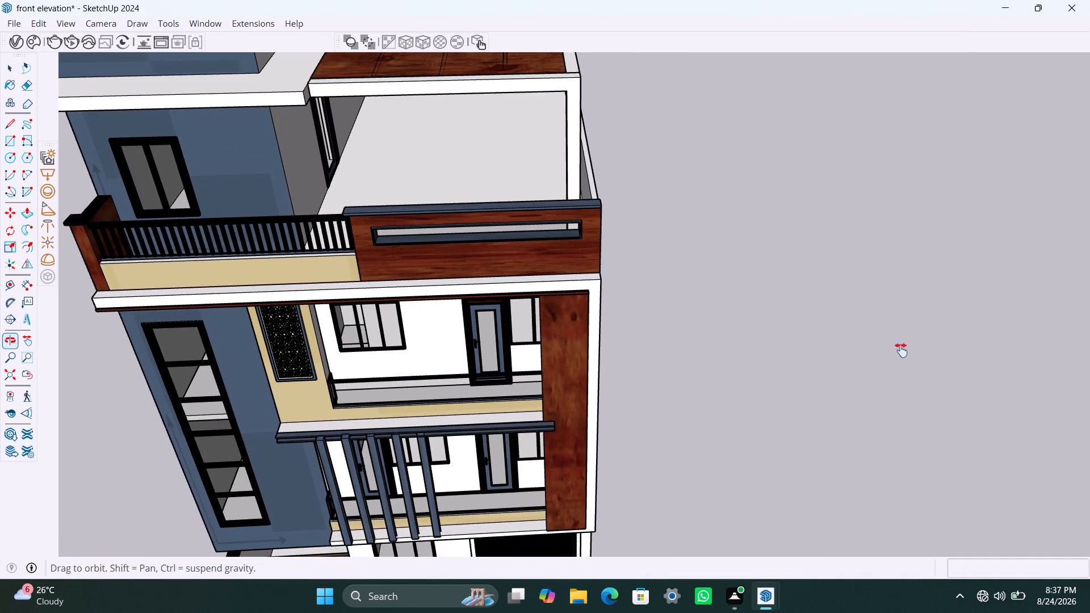
pyautogui.moveTo(901, 350); pyautogui.dragTo(935, 338, button='middle')
pyautogui.hotkey('ctrl', 's')
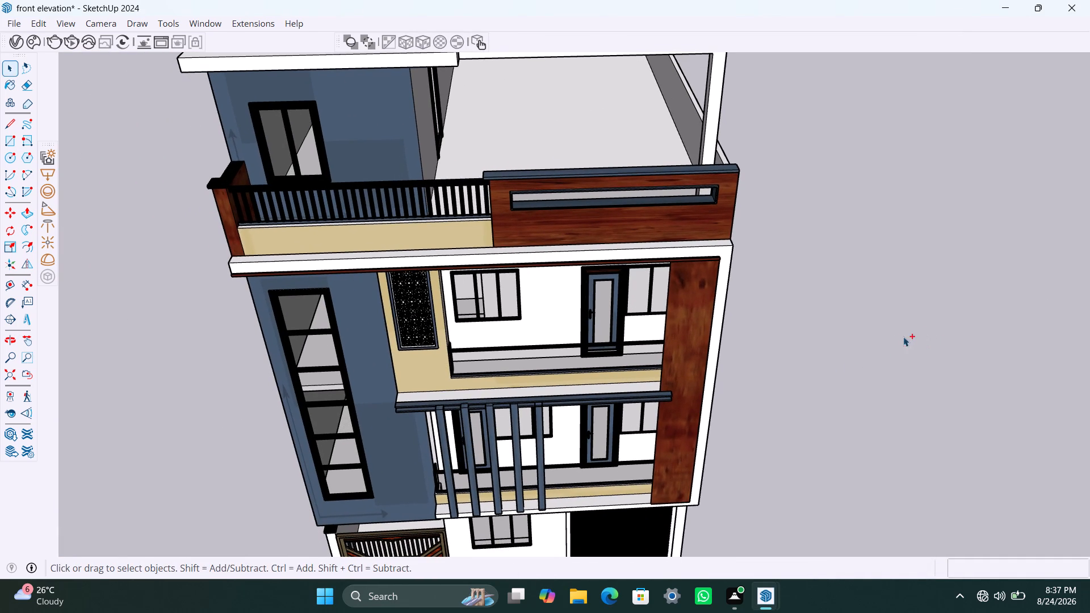
pyautogui.scroll(-3, 878, 335)
pyautogui.keyDown('shift'); pyautogui.moveTo(863, 331); pyautogui.dragTo(867, 280, button='middle'); pyautogui.keyUp('shift')
pyautogui.hotkey('ctrl', 'z')
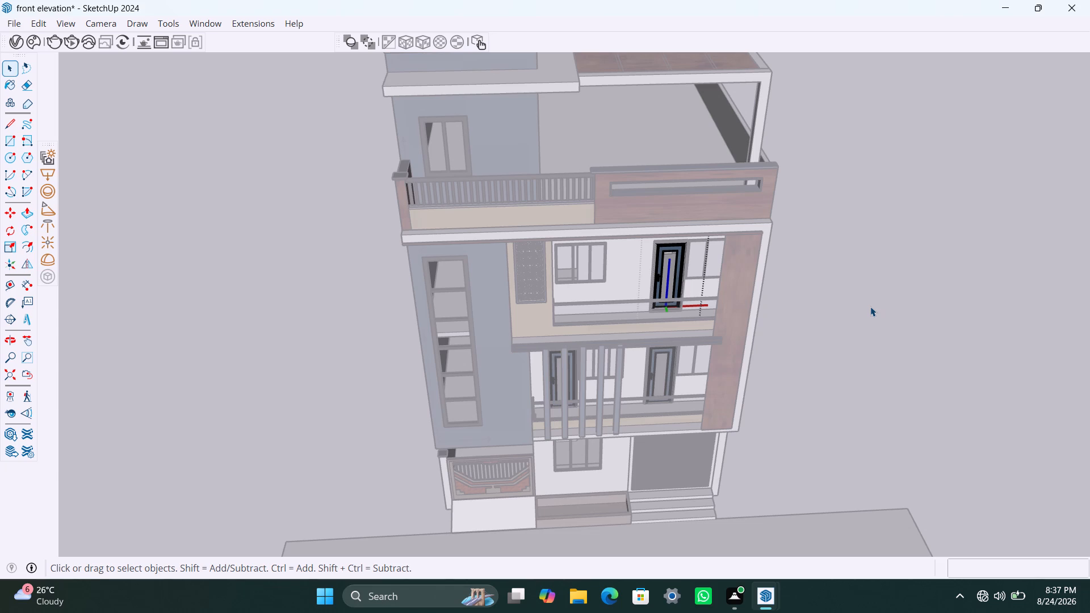
pyautogui.press('space')
pyautogui.click(871, 303)
pyautogui.click(870, 303)
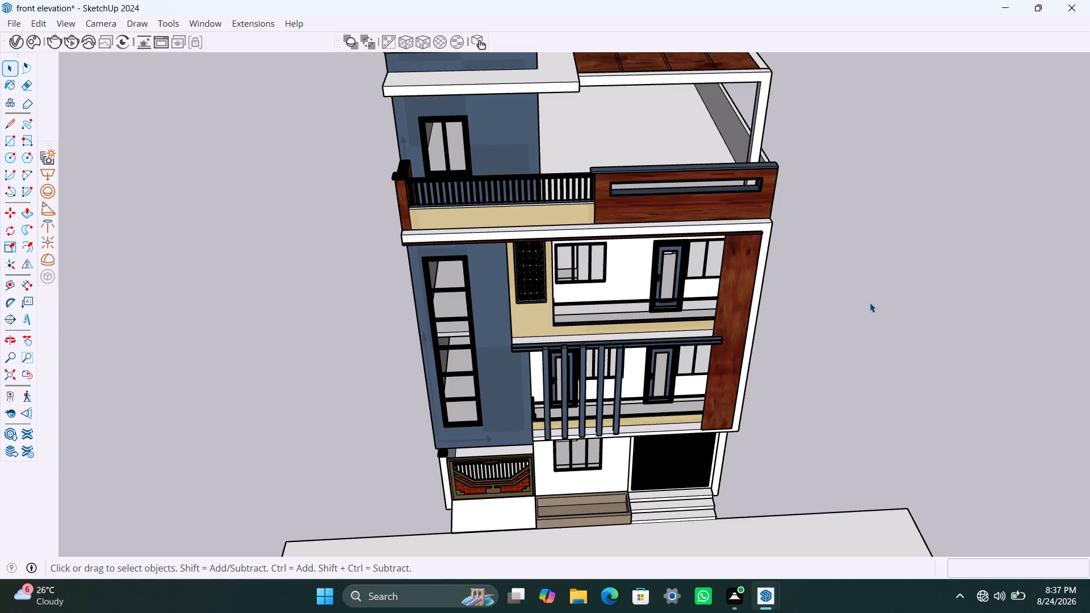
pyautogui.hotkey('ctrl', 's')
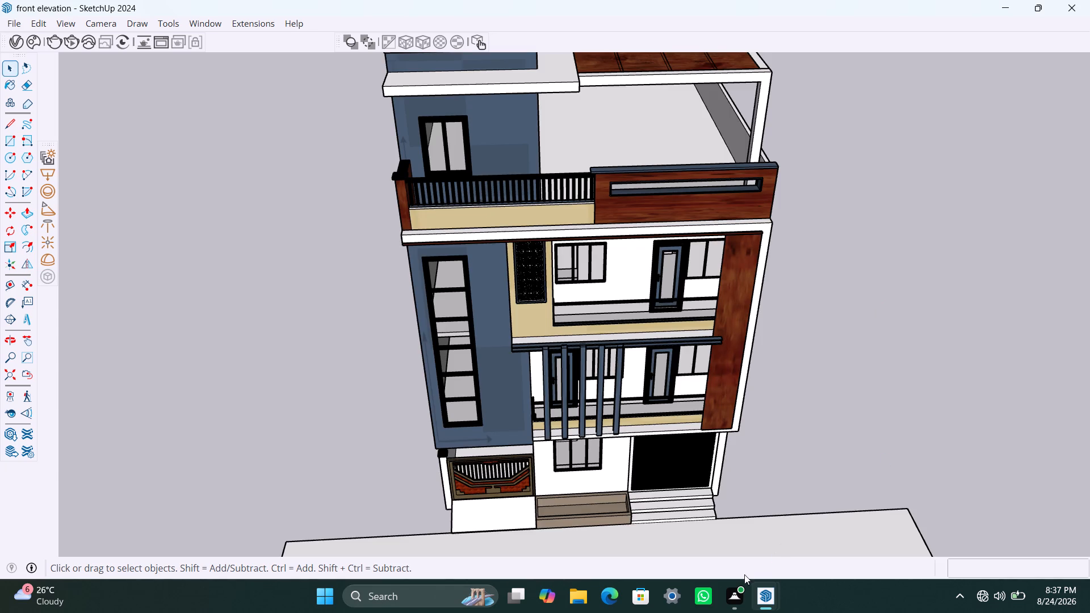
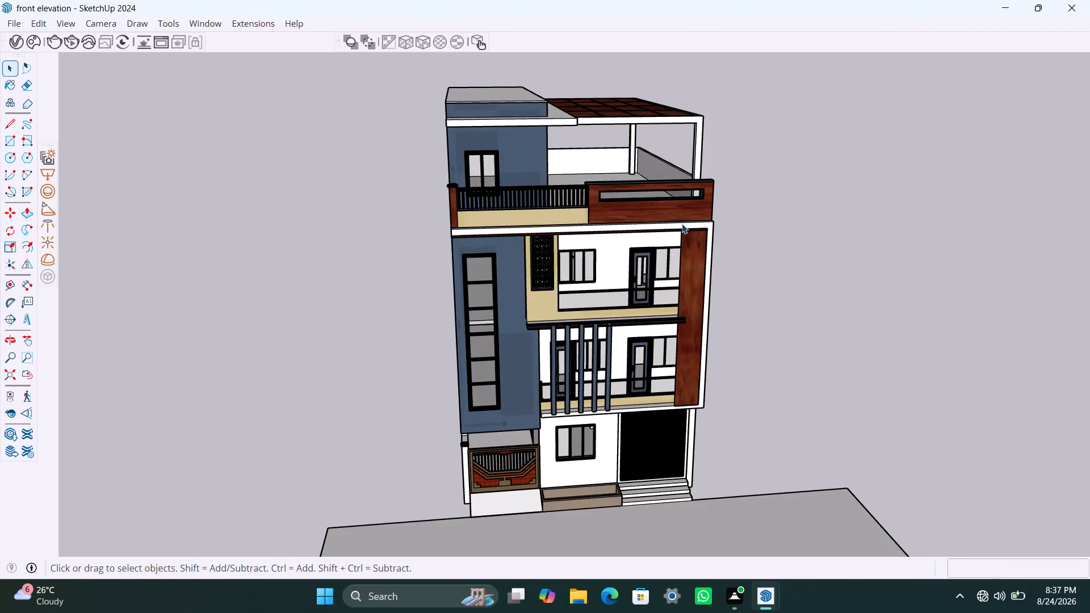
# Check the whole front elevation from the front and save the model.
pyautogui.moveTo(705, 255); pyautogui.dragTo(665, 254, button='middle')
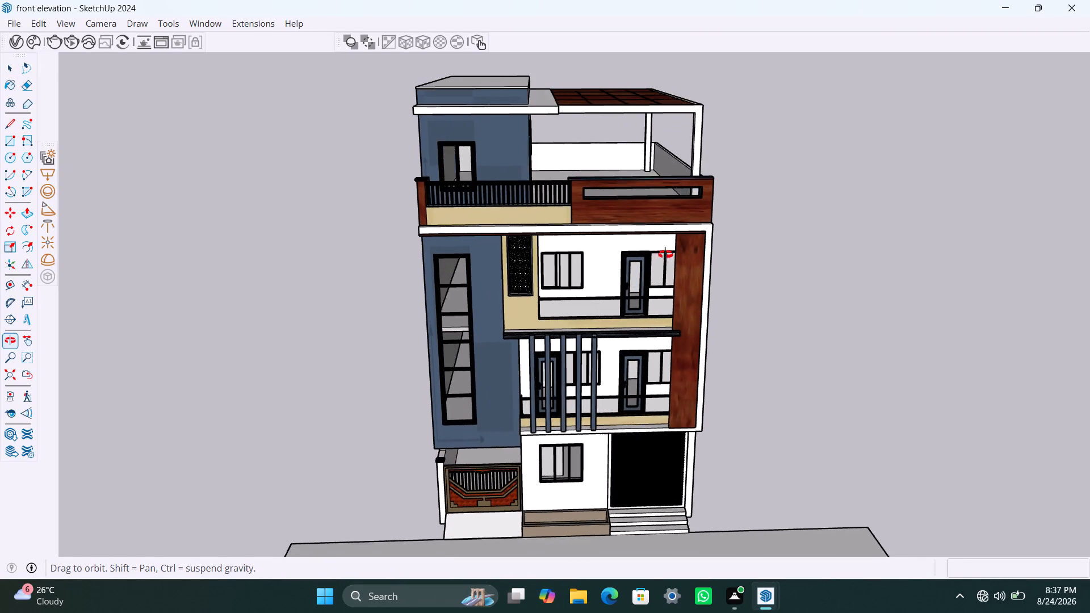
pyautogui.moveTo(665, 254); pyautogui.dragTo(687, 211, button='middle')
pyautogui.scroll(-4, 704, 283)
pyautogui.moveTo(715, 325); pyautogui.dragTo(676, 308, button='middle')
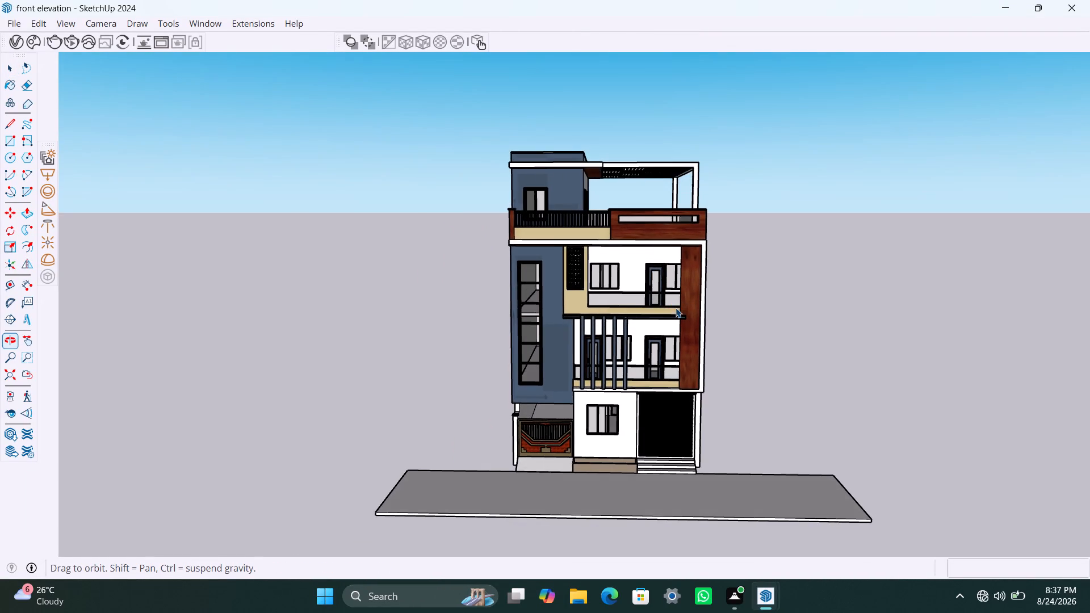
pyautogui.scroll(1, 726, 317)
pyautogui.moveTo(768, 338); pyautogui.dragTo(795, 347, button='middle')
pyautogui.scroll(1, 757, 345)
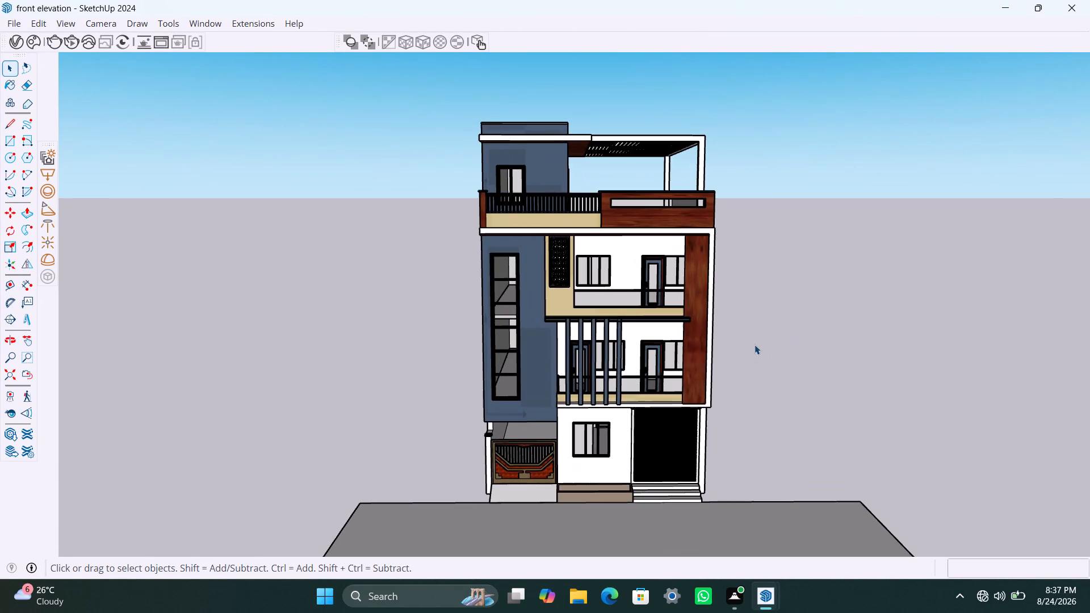
pyautogui.middleClick(754, 345)
pyautogui.hotkey('ctrl', 's')
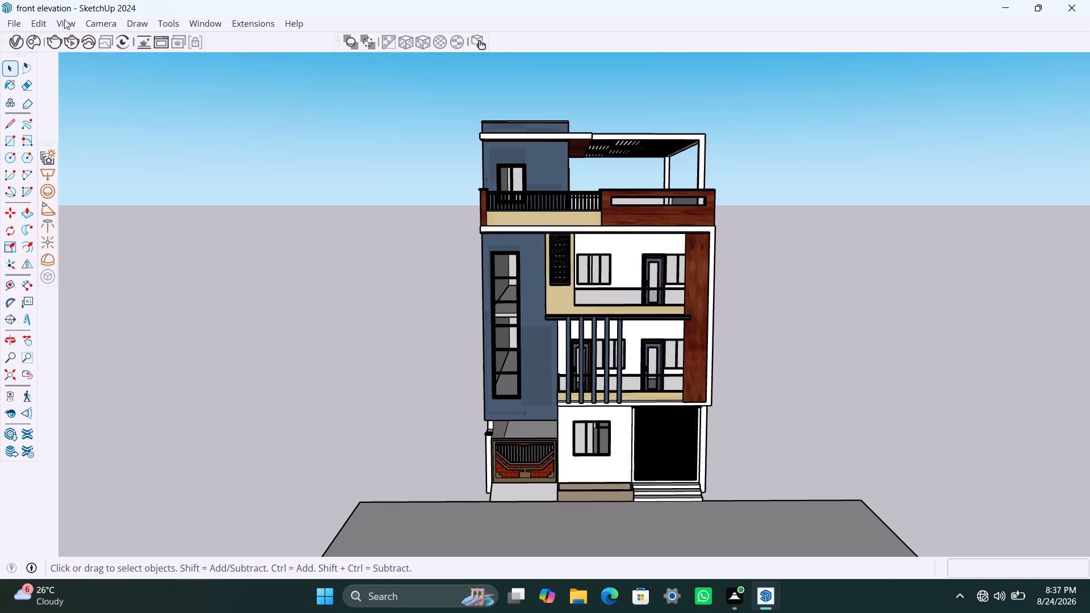
# Import the dense-leaved Schefflera arboricola from the downloaded Chaos Cosmos 3D models and place it at the planter's gate-side end.
pyautogui.click(30, 42)
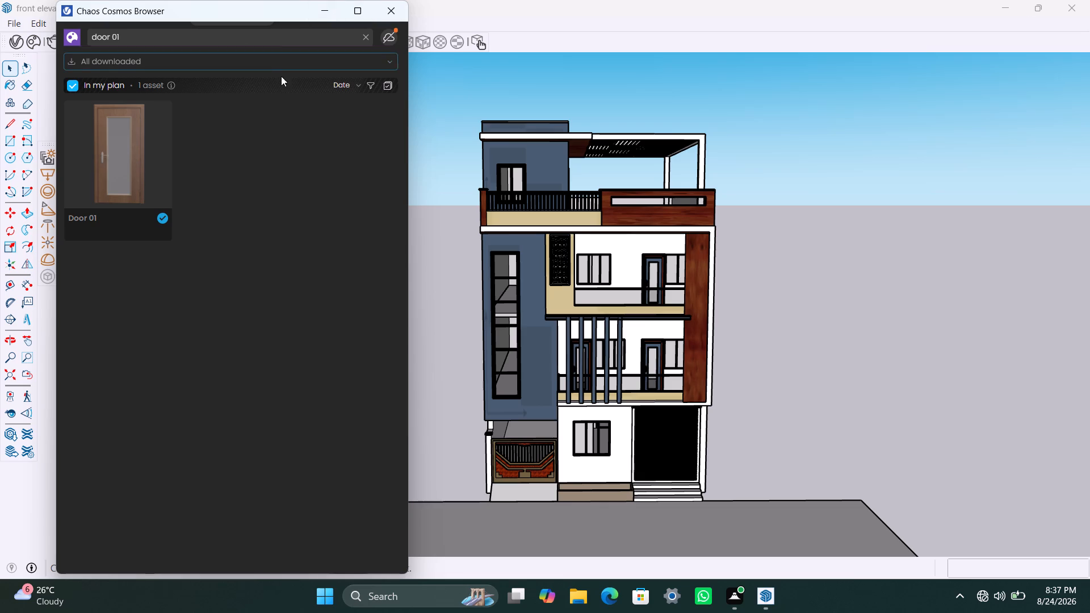
pyautogui.click(307, 62)
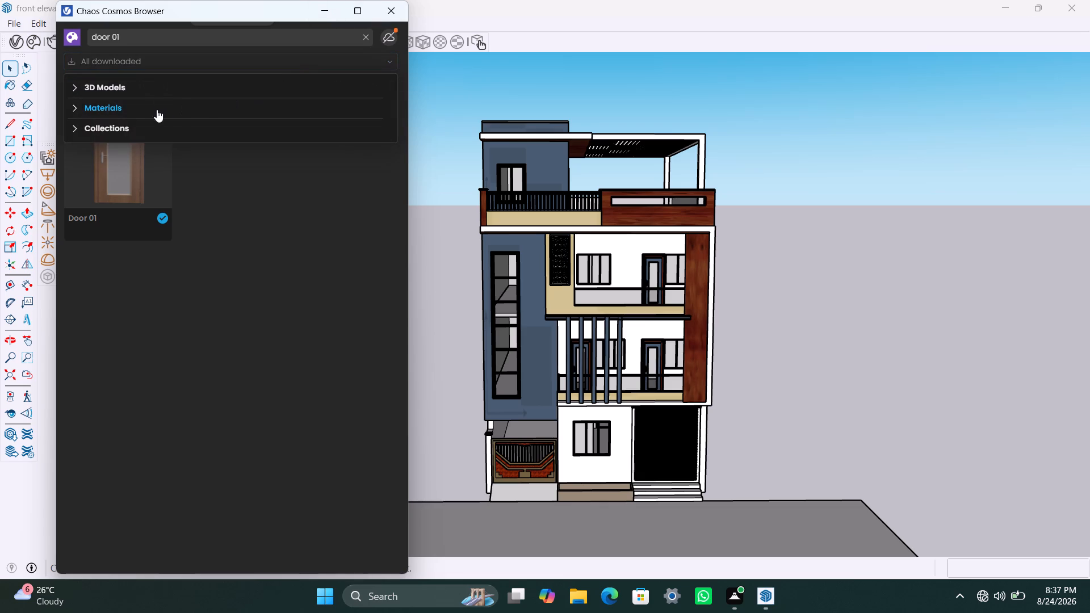
pyautogui.click(156, 94)
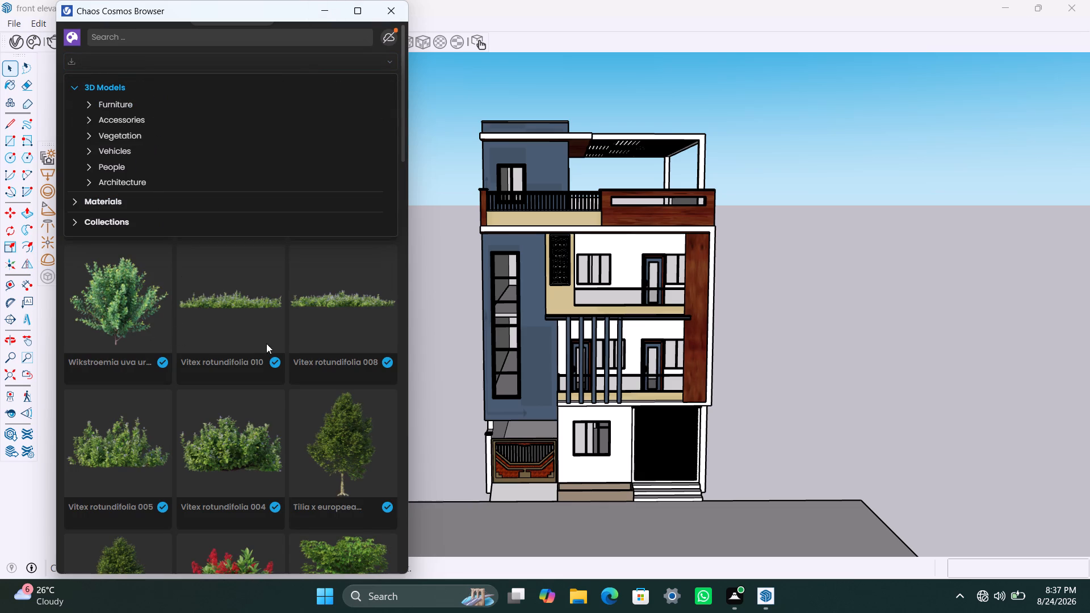
pyautogui.scroll(-3, 265, 422)
pyautogui.scroll(-3, 345, 222)
pyautogui.moveTo(402, 155); pyautogui.dragTo(404, 183)
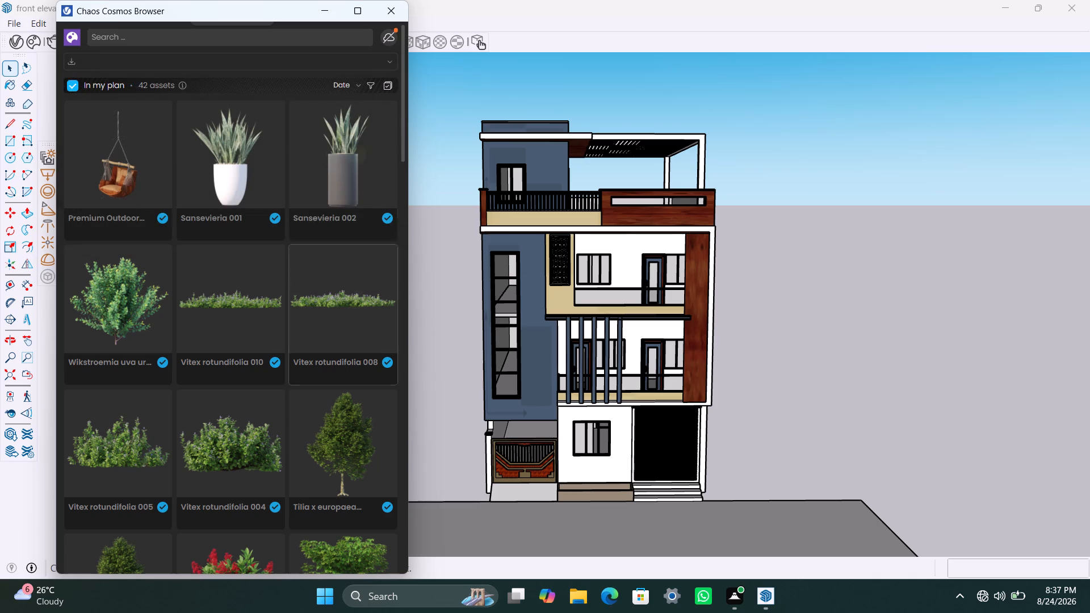
pyautogui.scroll(-3, 325, 443)
pyautogui.scroll(-2, 257, 370)
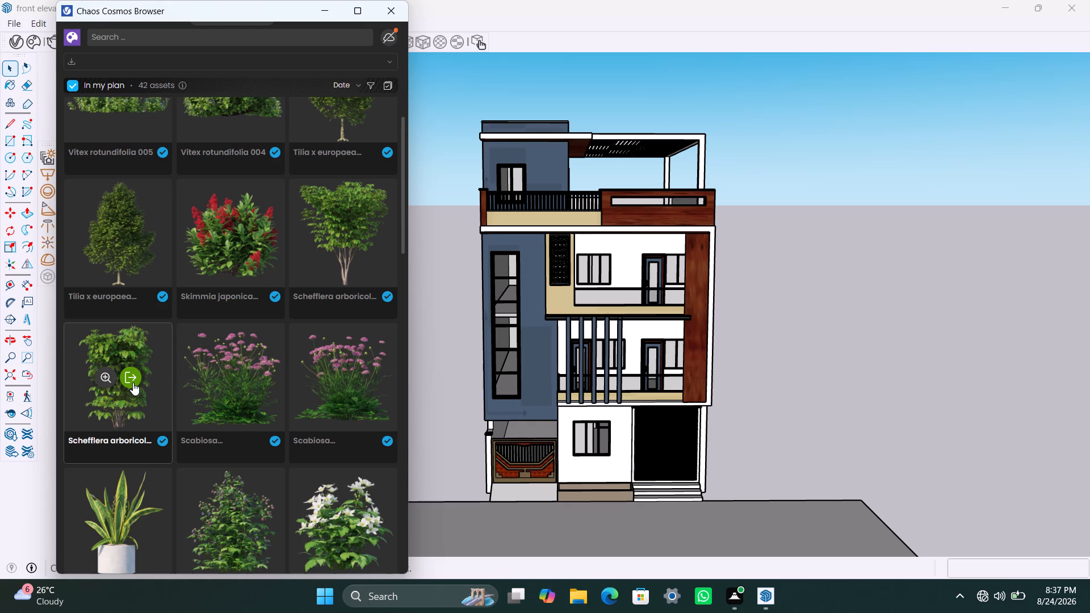
pyautogui.click(133, 383)
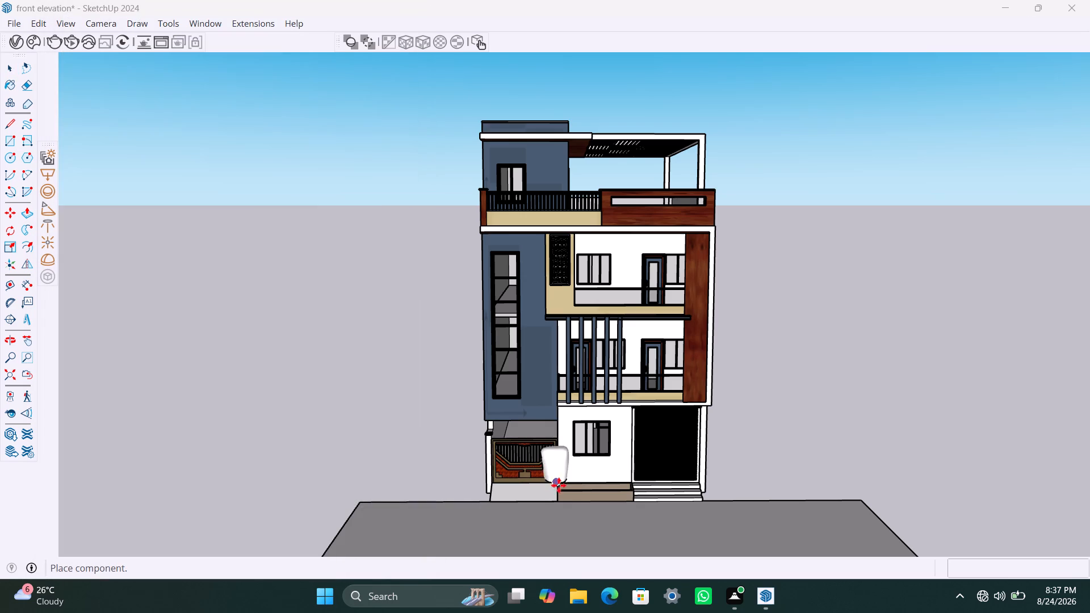
pyautogui.scroll(11, 573, 493)
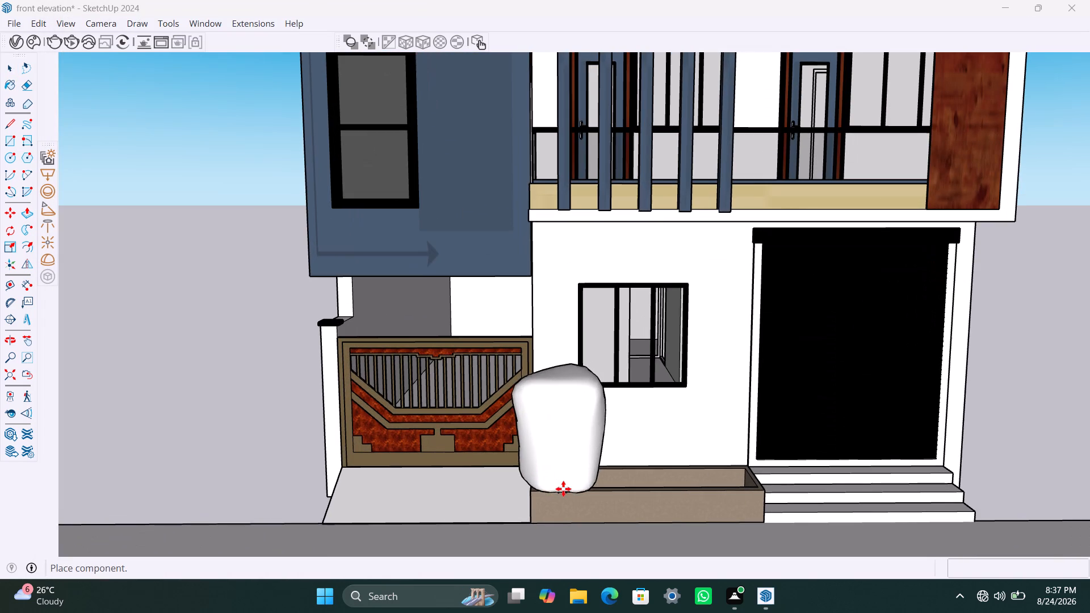
pyautogui.click(562, 487)
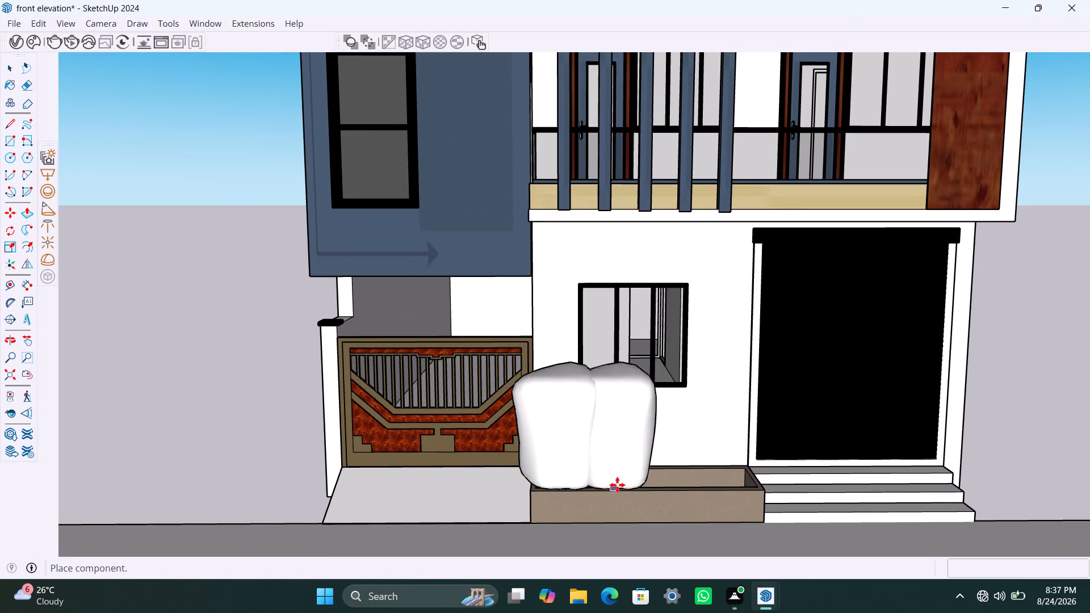
pyautogui.press('space')
# Scale the plant down in depth, to about half its height, and to about 0.71 of its width to suit the planter.
pyautogui.click(572, 463)
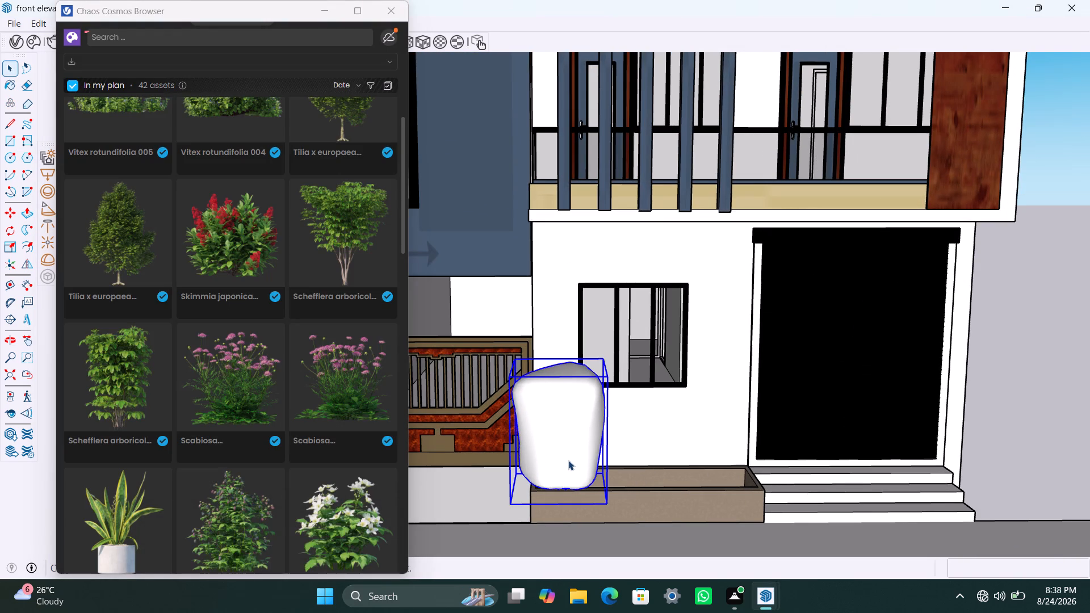
pyautogui.press('s')
pyautogui.click(554, 443)
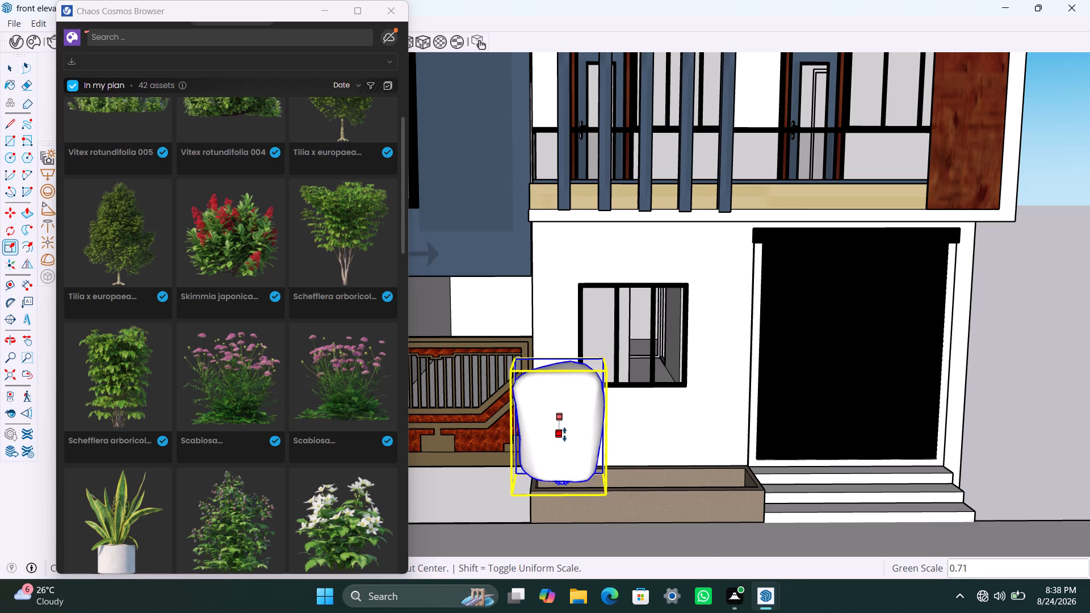
pyautogui.click(564, 434)
pyautogui.moveTo(560, 363); pyautogui.dragTo(570, 431)
pyautogui.moveTo(510, 457); pyautogui.dragTo(534, 457)
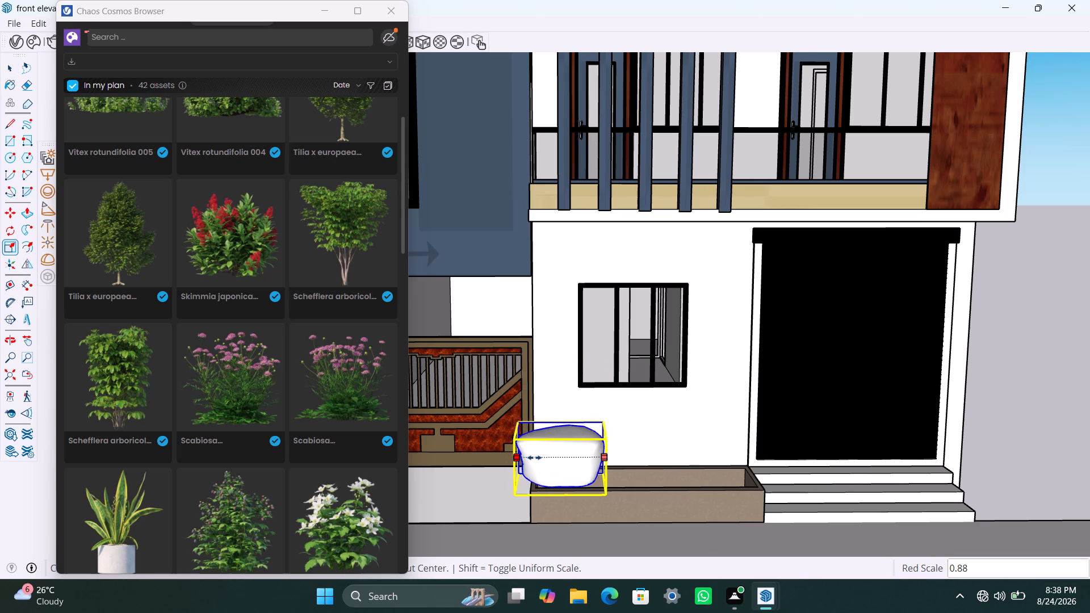
pyautogui.moveTo(534, 457); pyautogui.dragTo(540, 459)
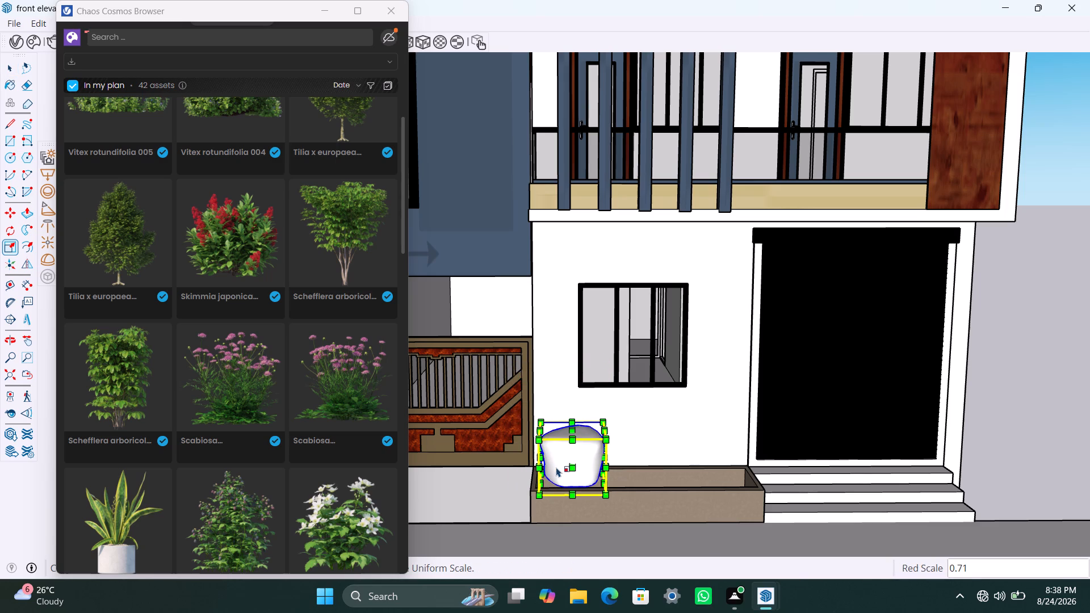
# Move the scaled plant about 10" along the red axis toward the gate-side end of the planter.
pyautogui.press('m')
pyautogui.click(547, 481)
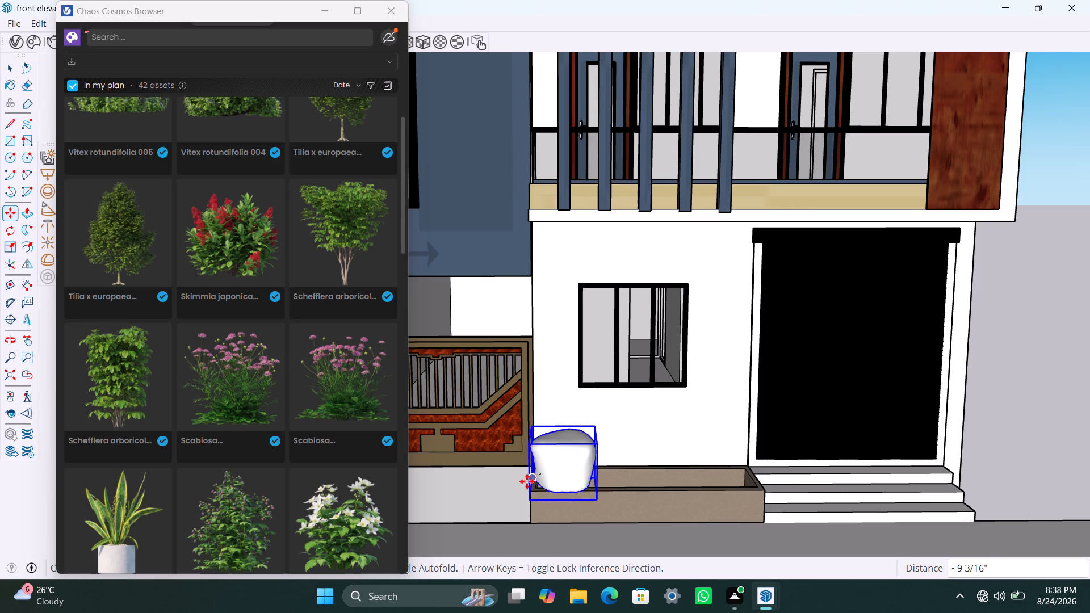
pyautogui.scroll(4, 526, 480)
pyautogui.moveTo(534, 480); pyautogui.dragTo(508, 536, button='middle')
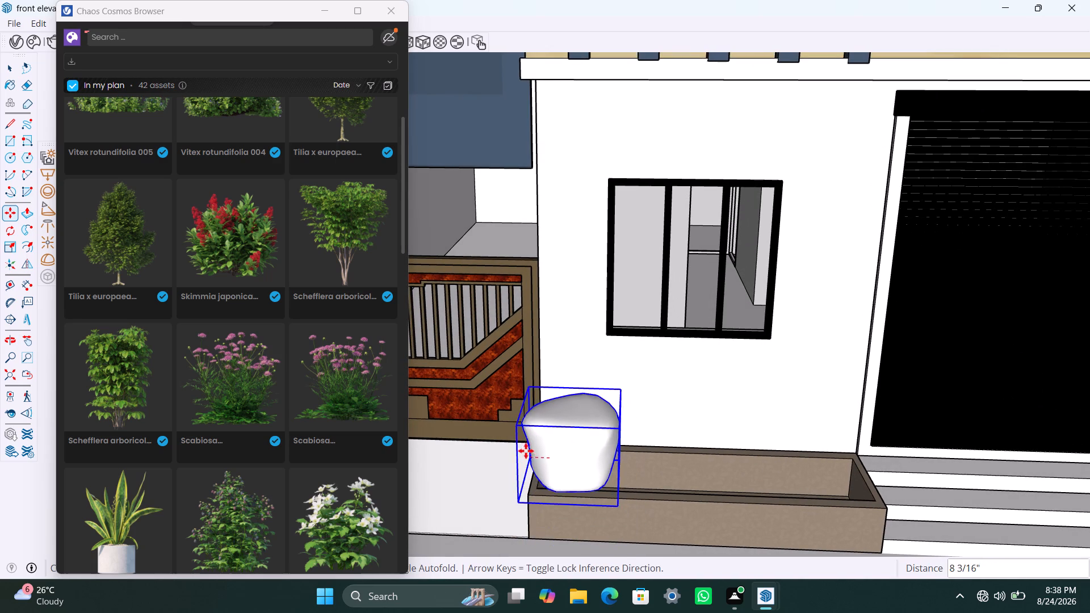
pyautogui.click(523, 450)
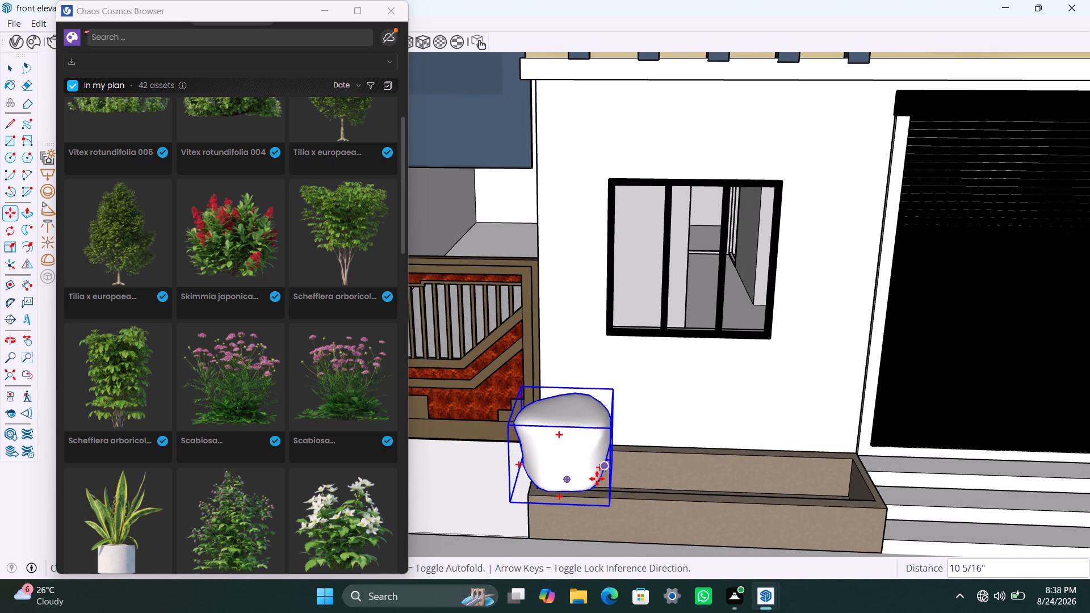
# Copy the plant about 1' 6" along the planter, beside the first one.
pyautogui.press('m')
pyautogui.click(548, 458)
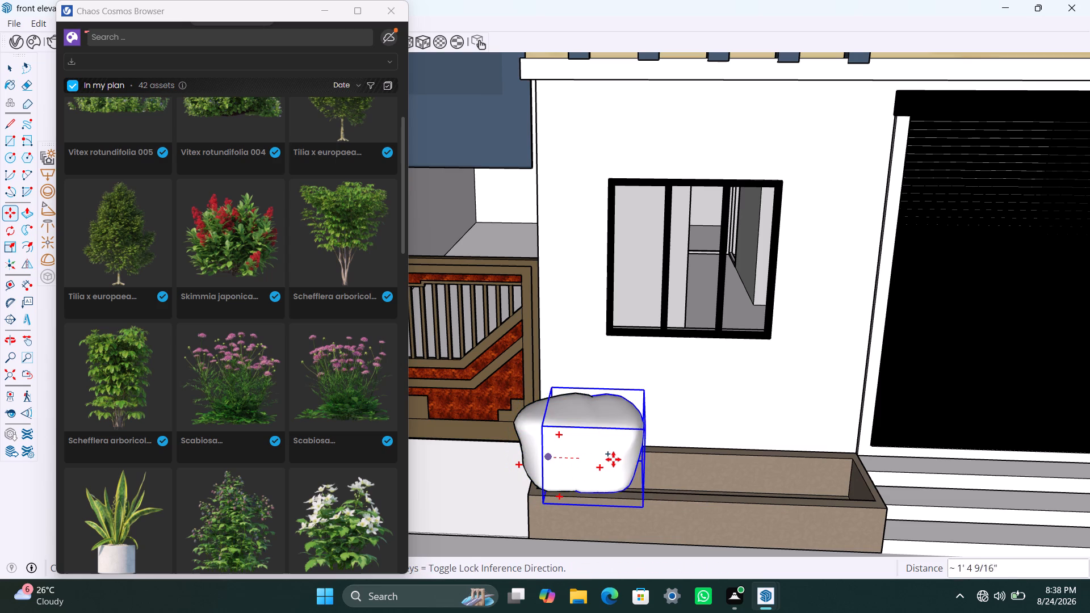
pyautogui.click(604, 455)
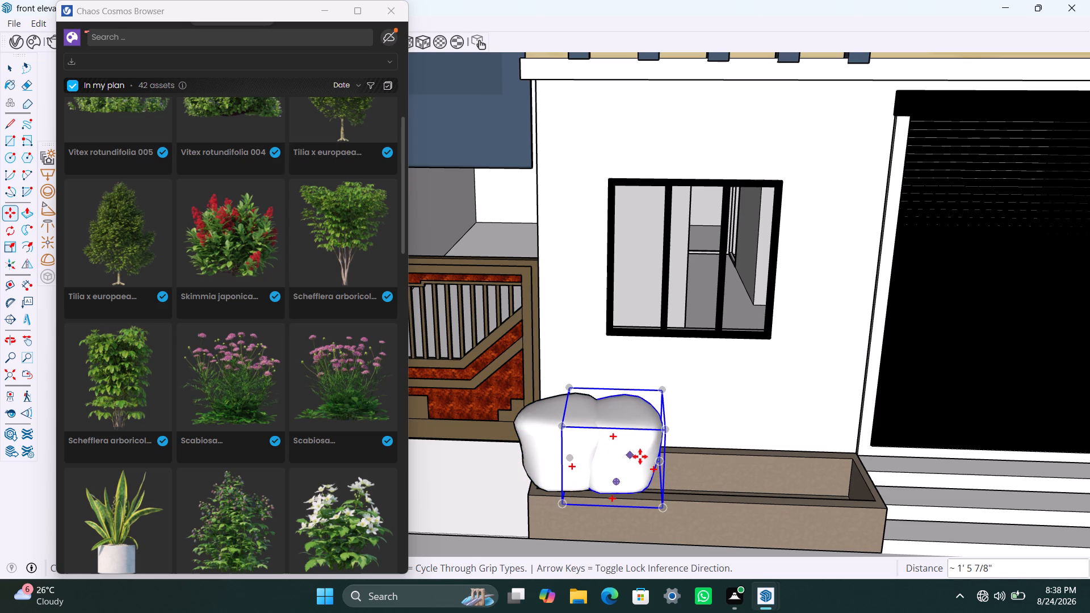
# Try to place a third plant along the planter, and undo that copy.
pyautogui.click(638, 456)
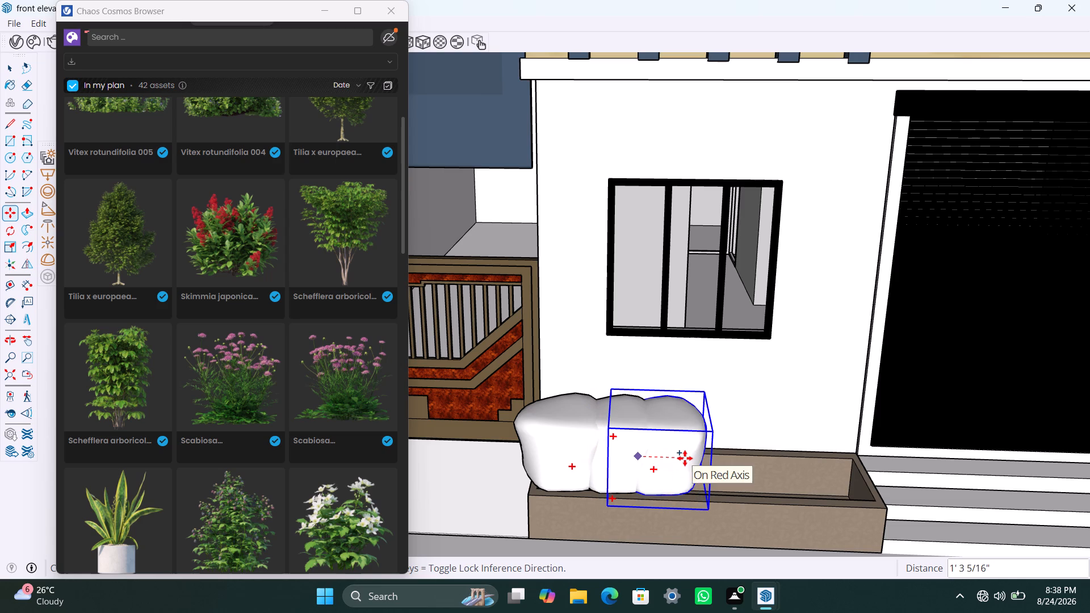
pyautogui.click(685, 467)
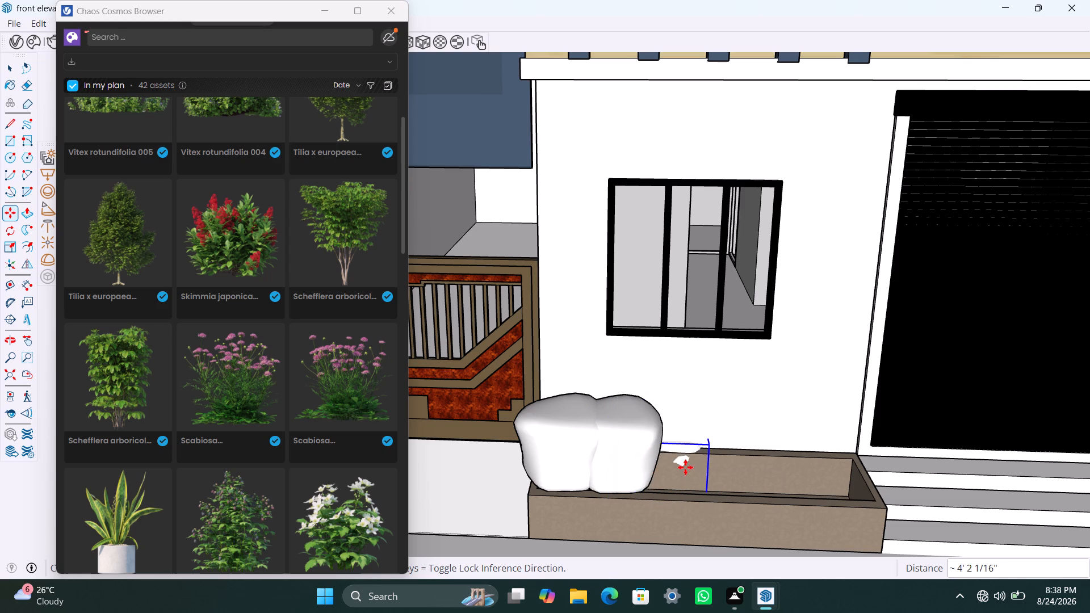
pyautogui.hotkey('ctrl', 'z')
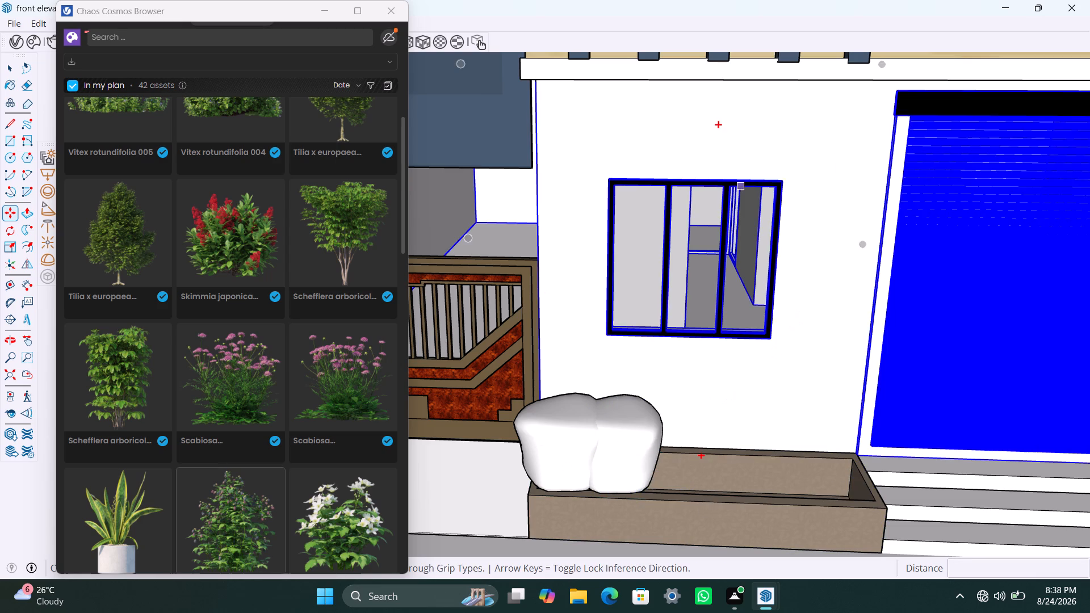
# Add four more plant copies in a row along the planter toward the steps, spaced about 1' 2" to 1' 9" apart.
pyautogui.click(635, 467)
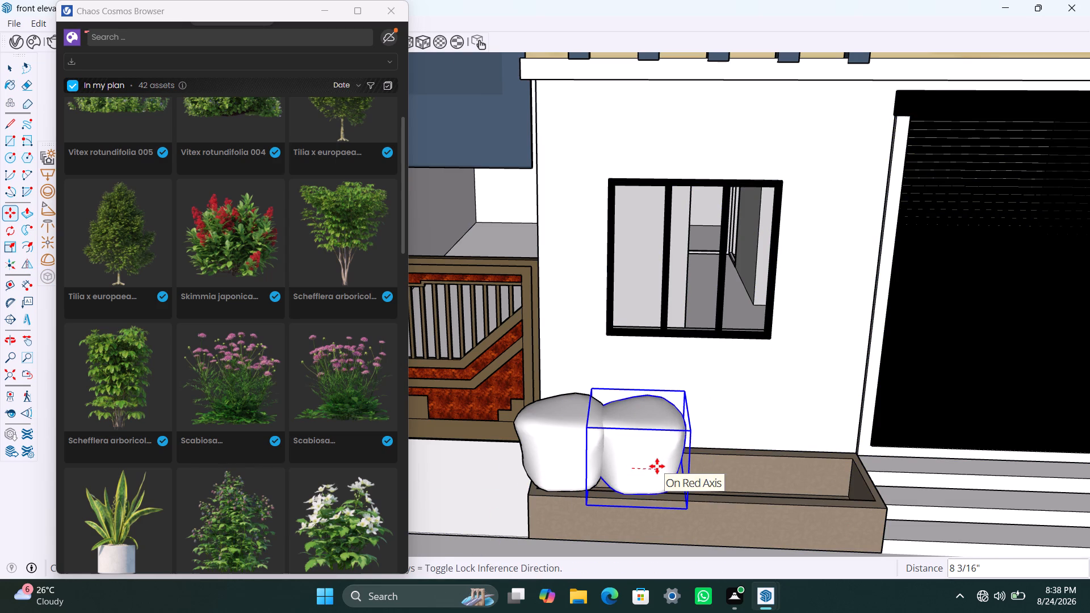
pyautogui.click(694, 472)
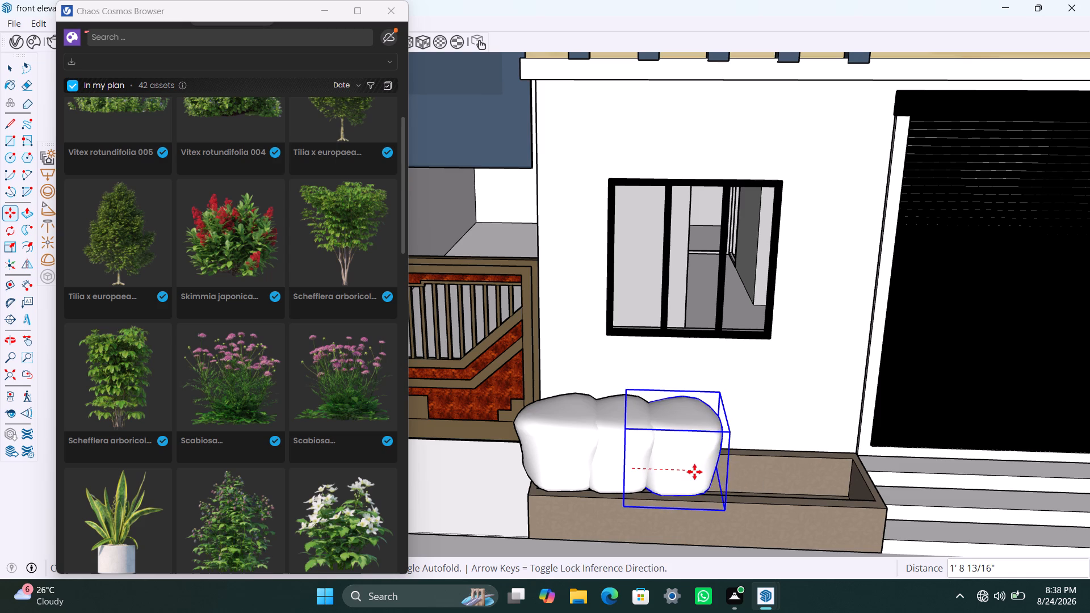
pyautogui.click(703, 473)
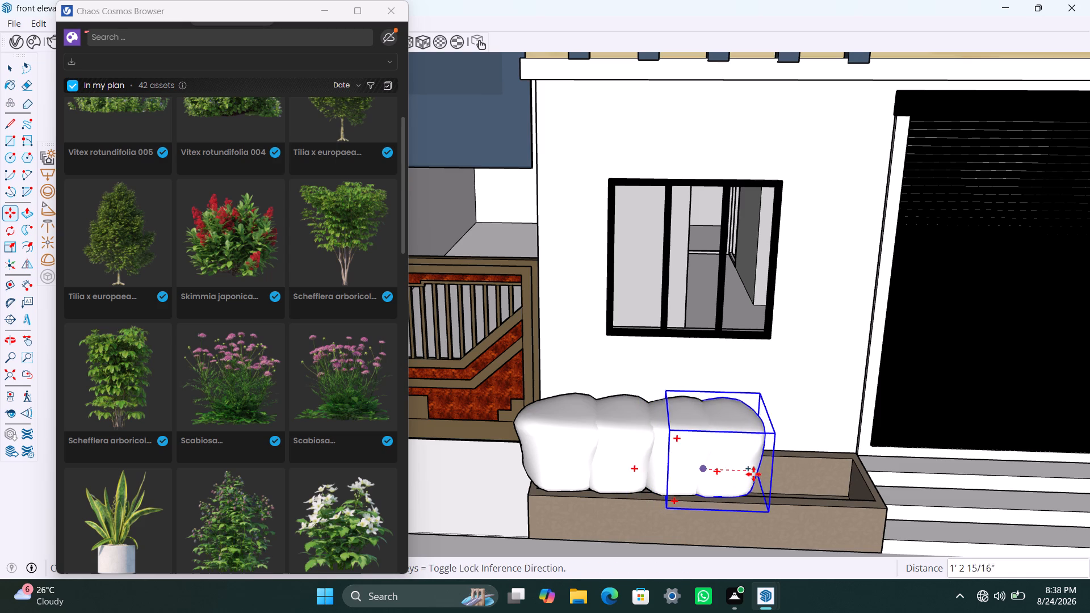
pyautogui.click(753, 474)
pyautogui.click(748, 474)
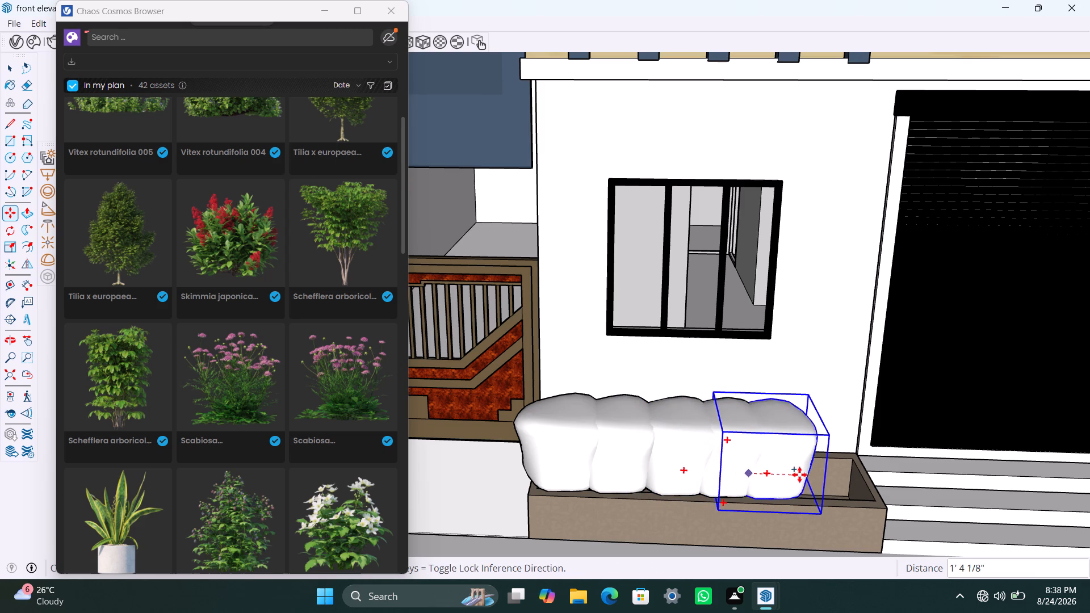
pyautogui.click(801, 475)
pyautogui.click(801, 474)
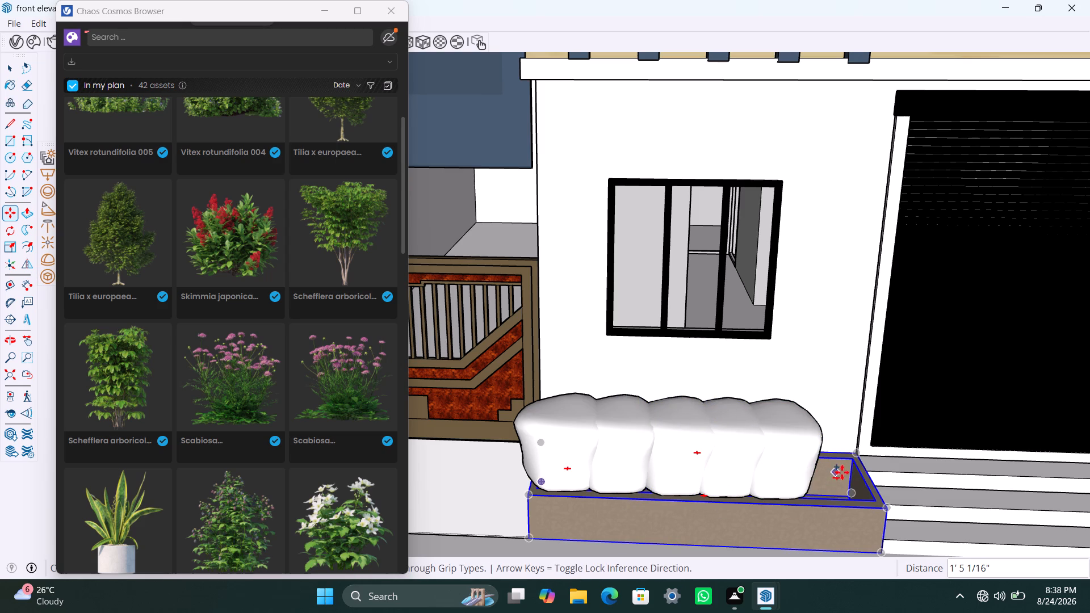
pyautogui.click(796, 463)
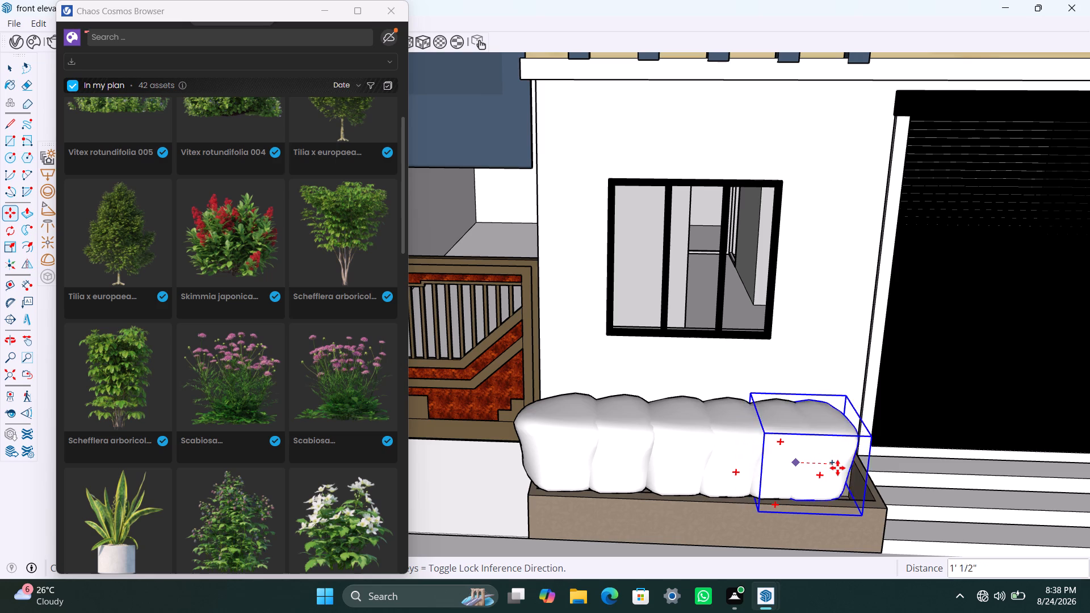
pyautogui.click(839, 471)
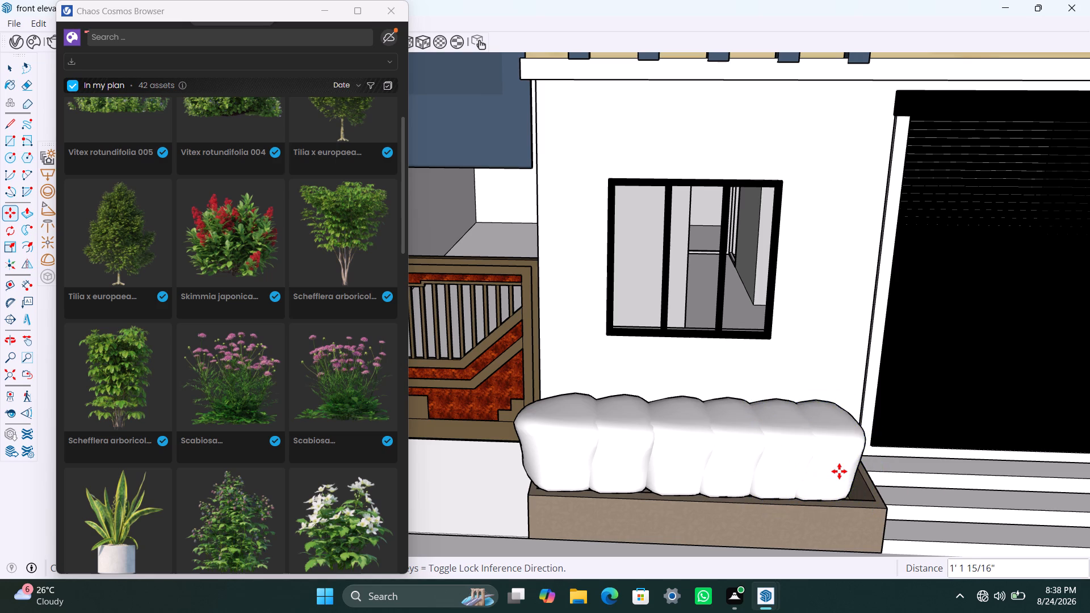
pyautogui.click(839, 471)
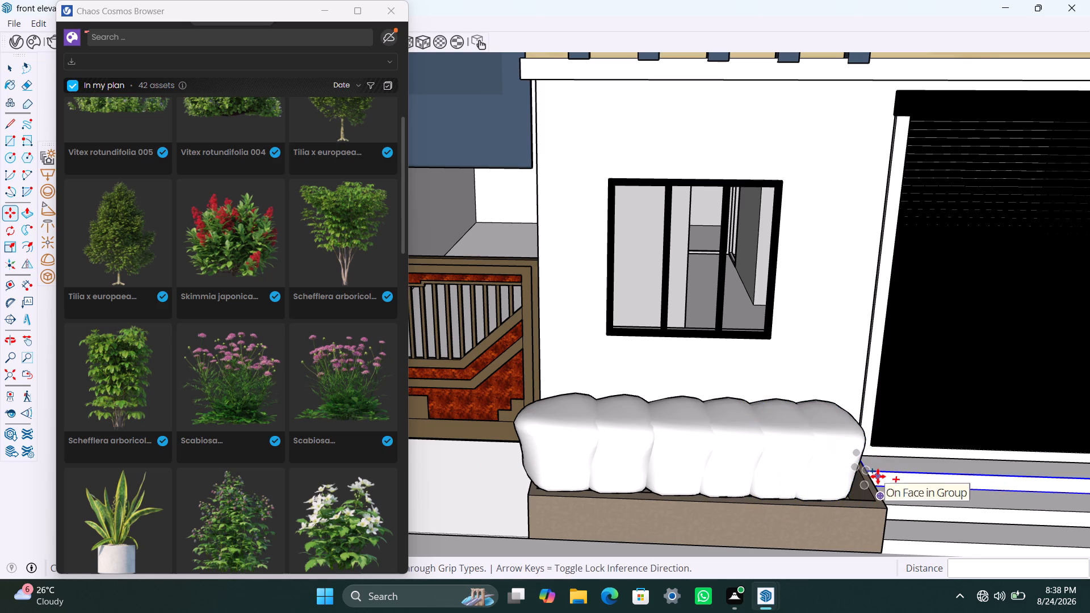
pyautogui.press('space')
# Copy the end plant about 1' 4" along the planter toward the entrance steps, and clear the selection.
pyautogui.scroll(-3, 819, 459)
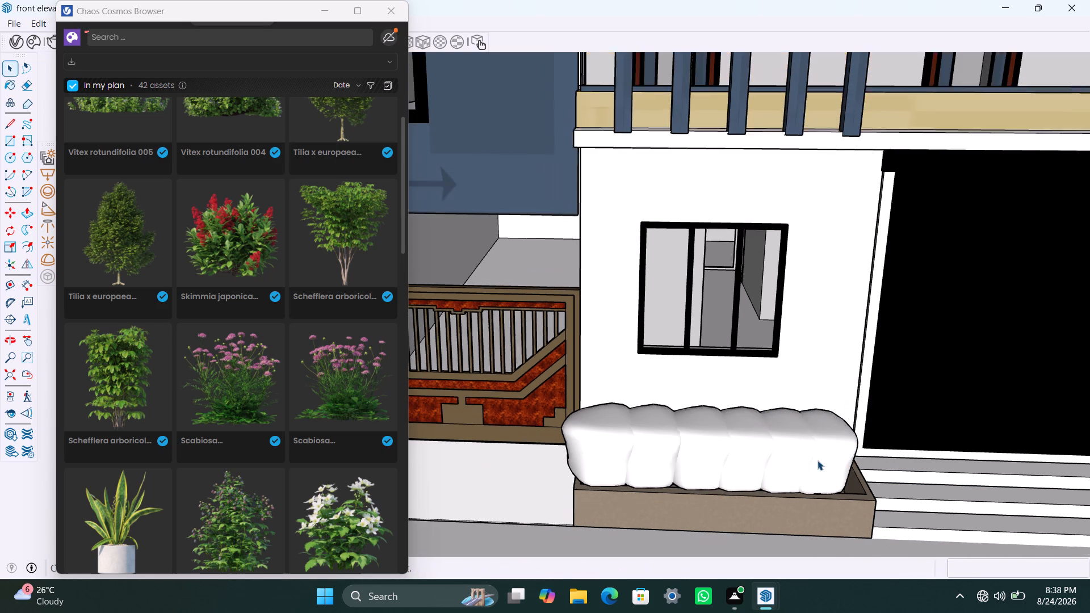
pyautogui.keyDown('shift'); pyautogui.moveTo(815, 460); pyautogui.dragTo(741, 456, button='middle'); pyautogui.keyUp('shift')
pyautogui.scroll(2, 758, 457)
pyautogui.click(765, 460)
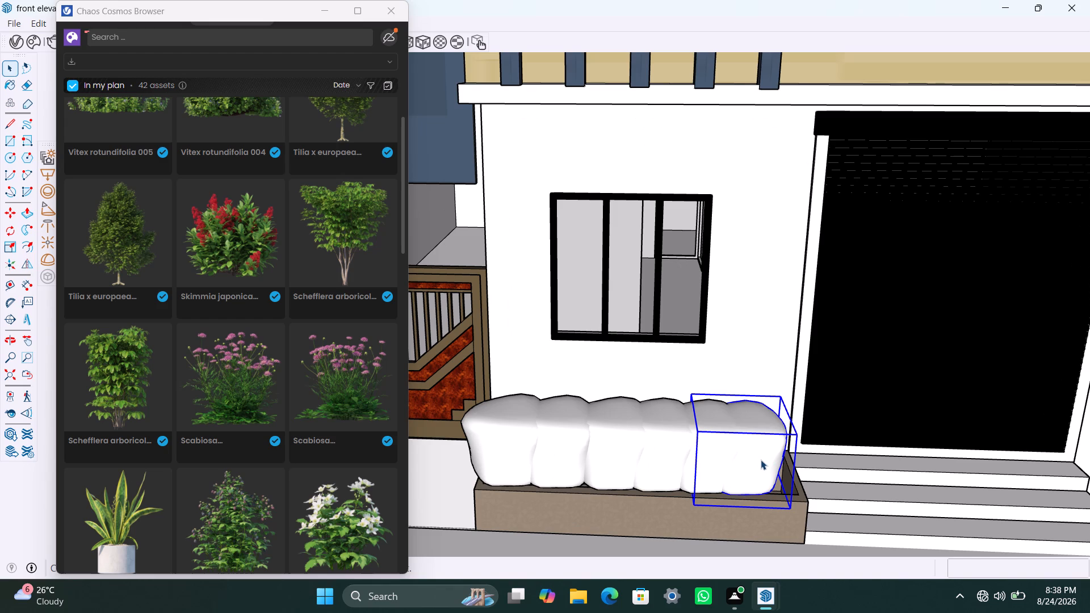
pyautogui.press('m')
pyautogui.click(761, 460)
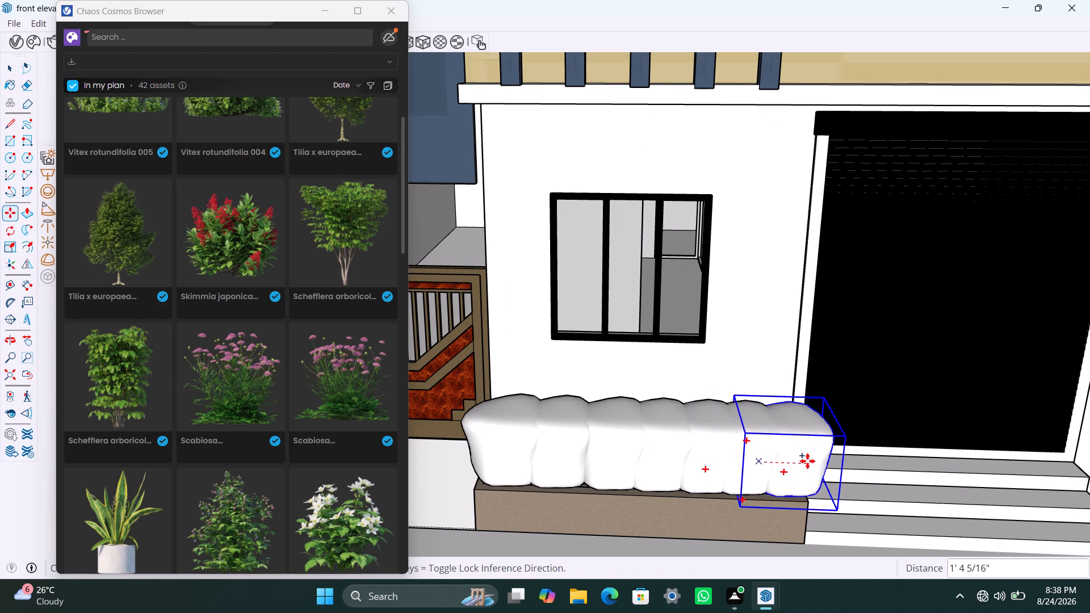
pyautogui.click(806, 460)
pyautogui.press('space')
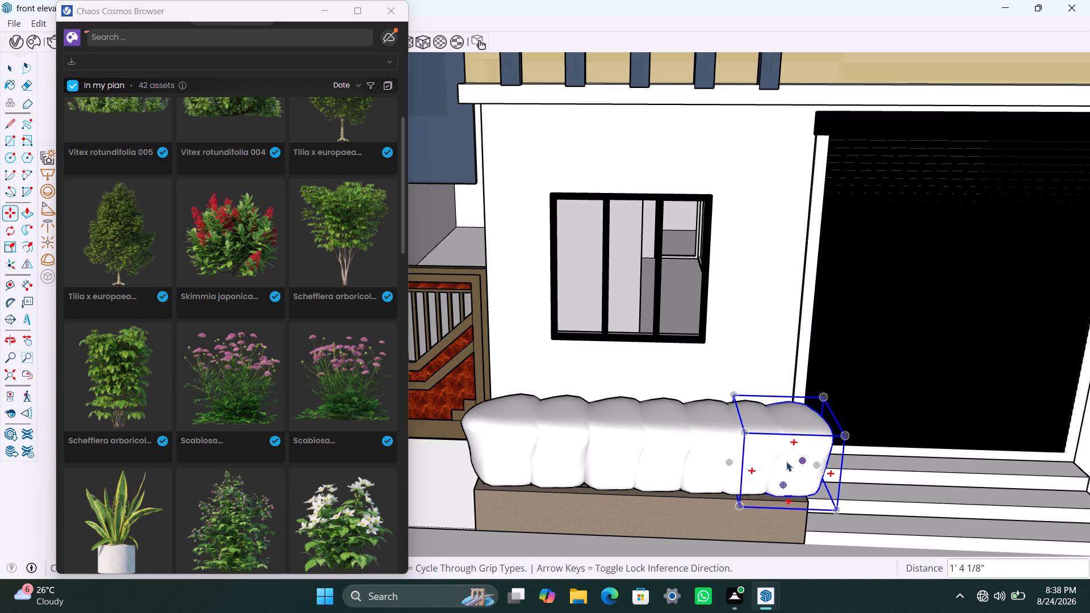
pyautogui.scroll(-4, 657, 502)
pyautogui.scroll(-5, 628, 438)
pyautogui.click(912, 414)
pyautogui.scroll(1, 642, 461)
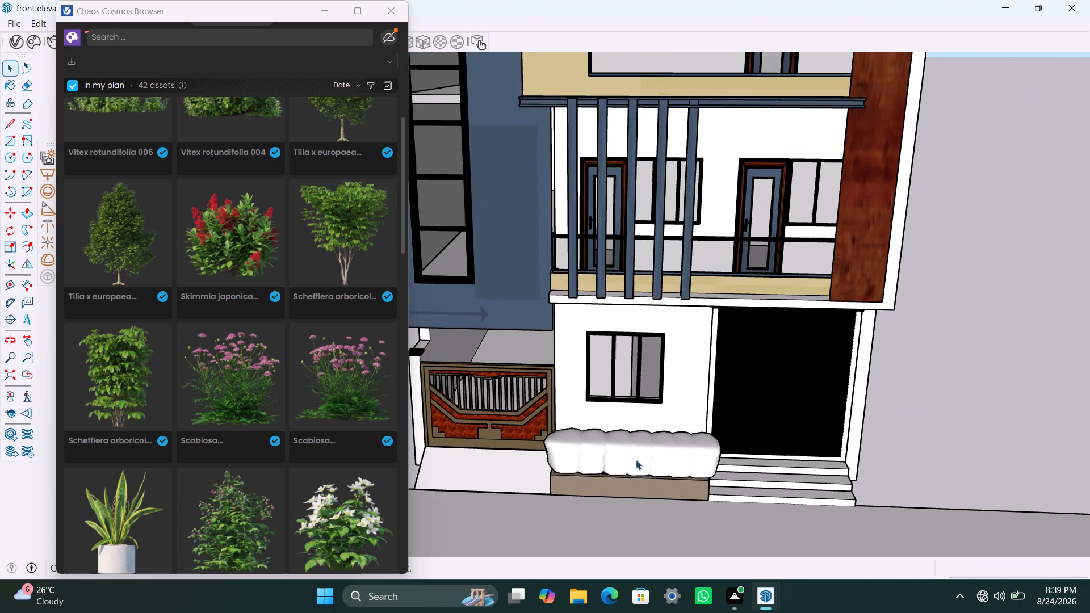
# Select the road slab in front of the building and import the Cosmos ground material Asphalt Black 15-01 100cm.
pyautogui.scroll(-12, 547, 515)
pyautogui.moveTo(589, 507); pyautogui.dragTo(660, 409, button='middle')
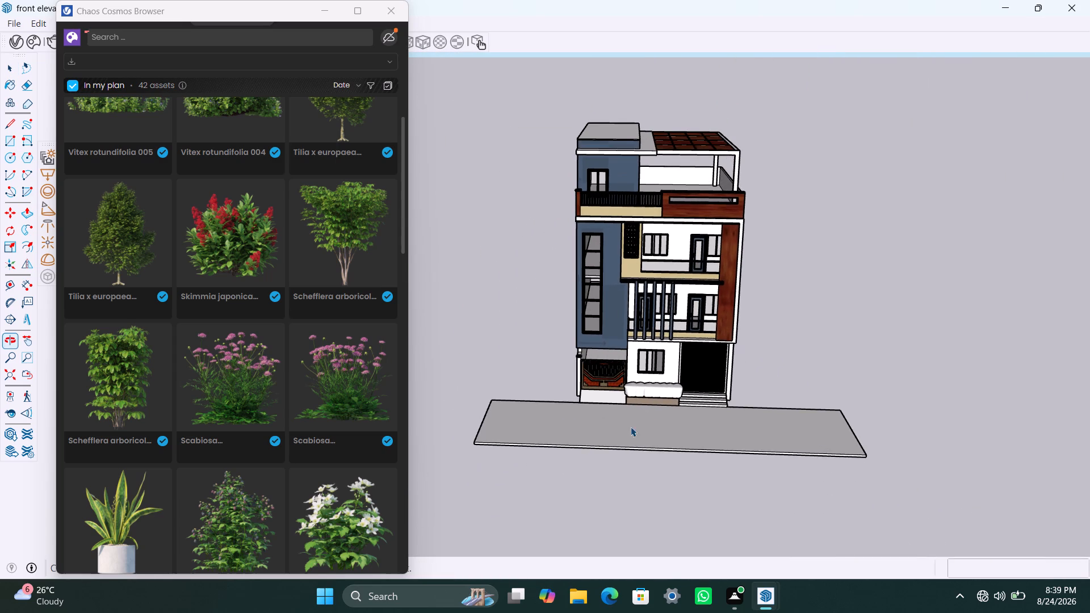
pyautogui.click(630, 428)
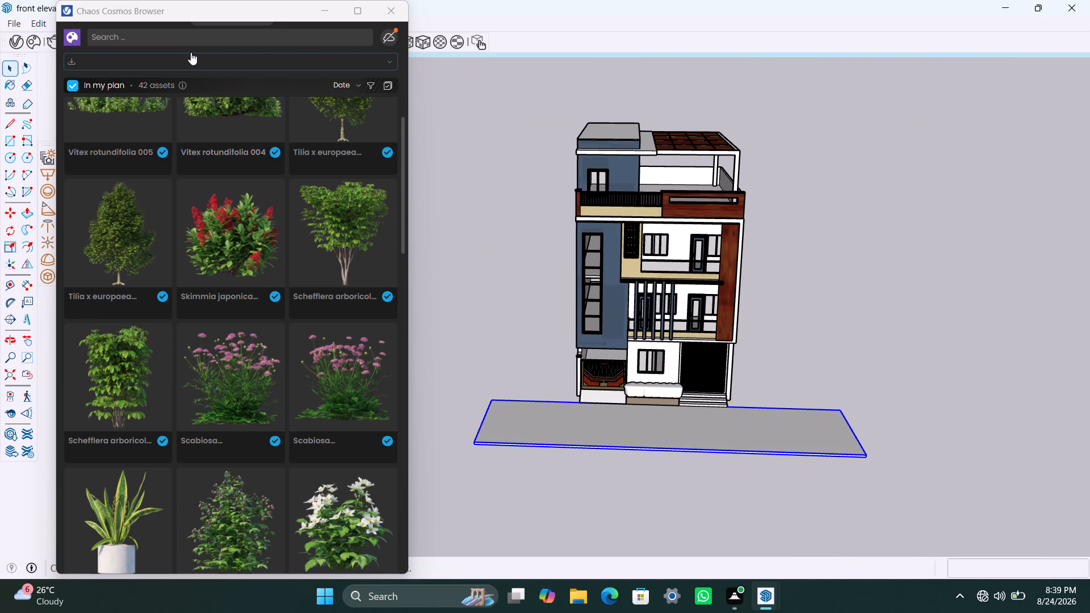
pyautogui.click(384, 65)
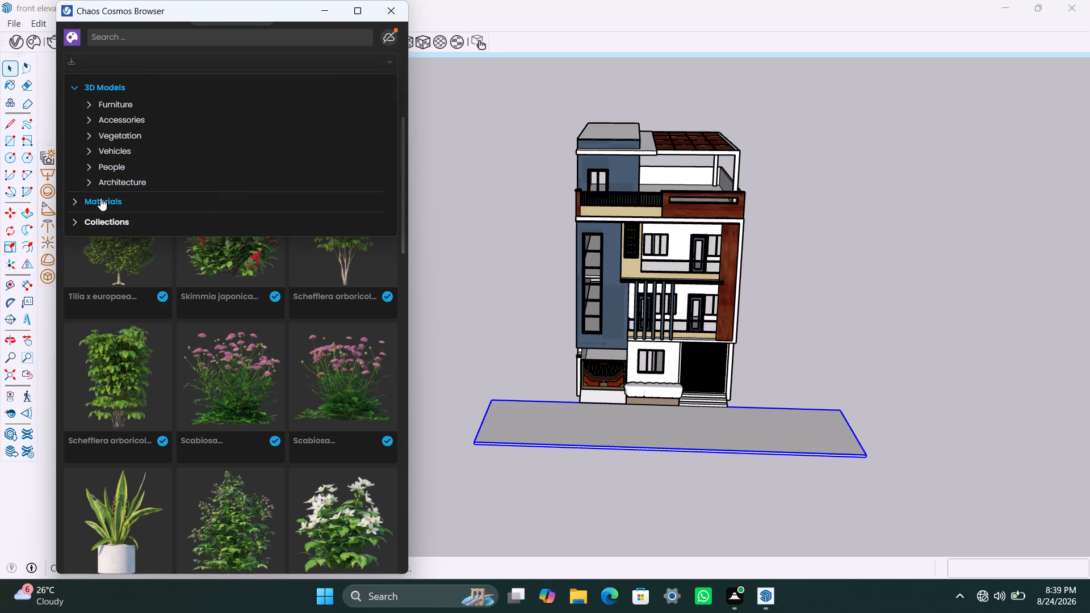
pyautogui.click(100, 198)
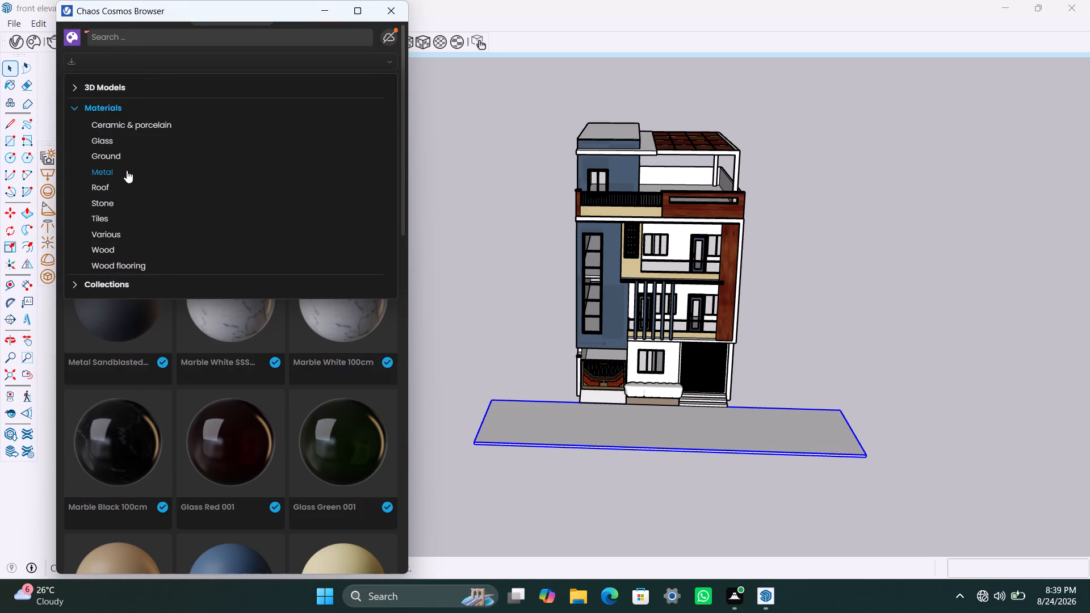
pyautogui.click(120, 152)
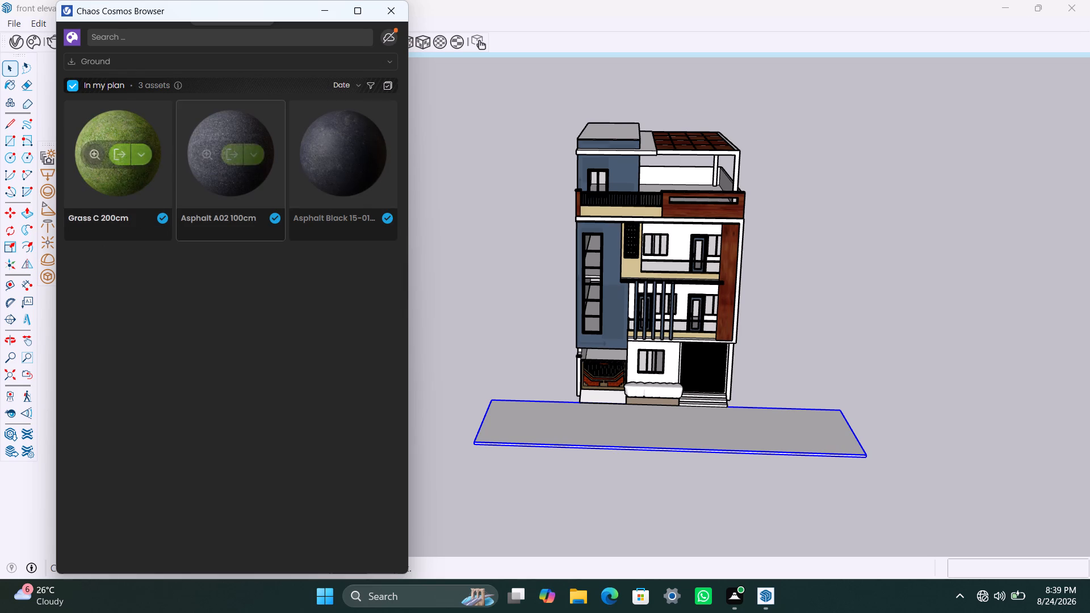
pyautogui.click(346, 162)
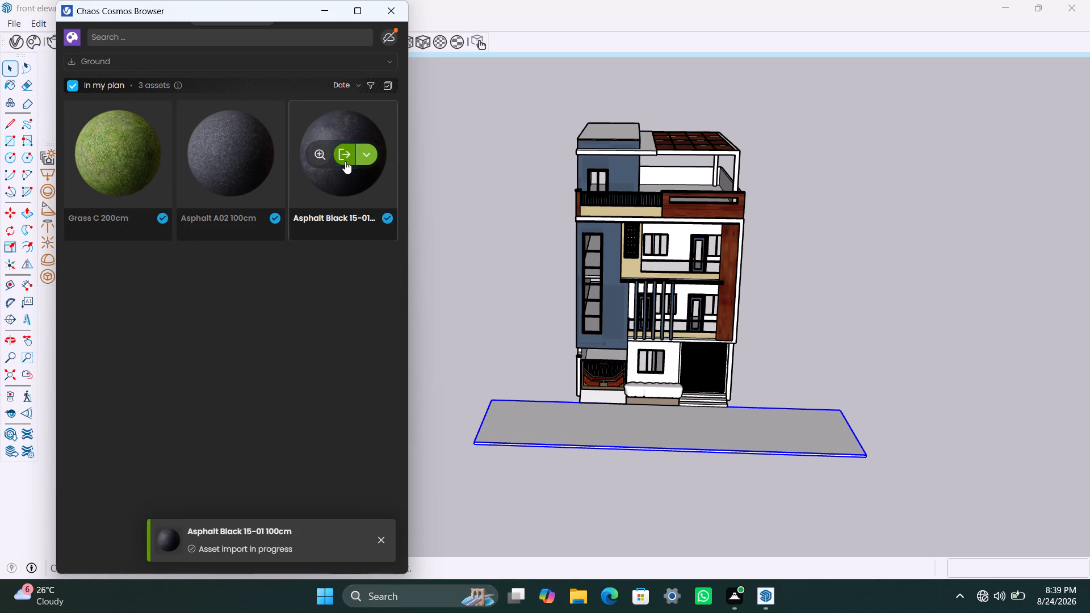
# Apply the Asphalt Black 15-01 100cm material to the selected road slab and minimise the V-Ray Asset Editor.
pyautogui.click(766, 601)
pyautogui.click(774, 491)
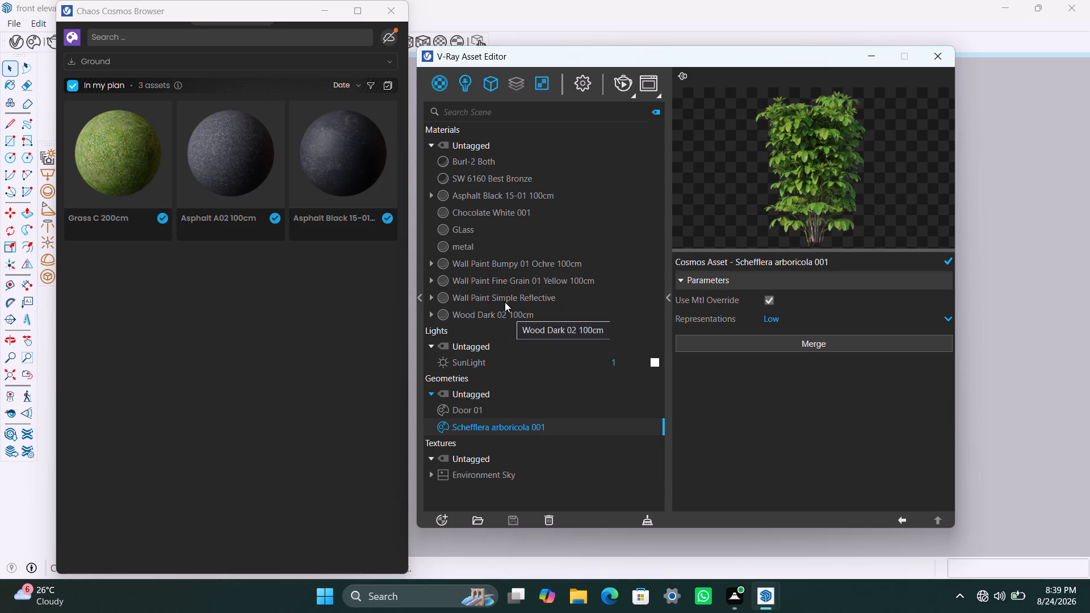
pyautogui.rightClick(484, 196)
pyautogui.click(510, 225)
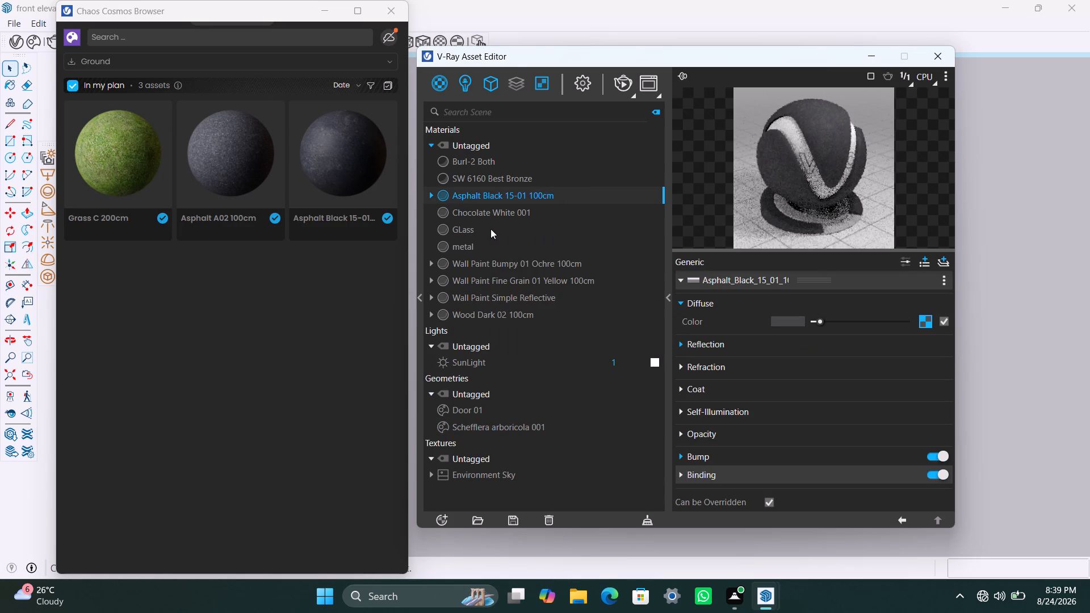
pyautogui.click(422, 39)
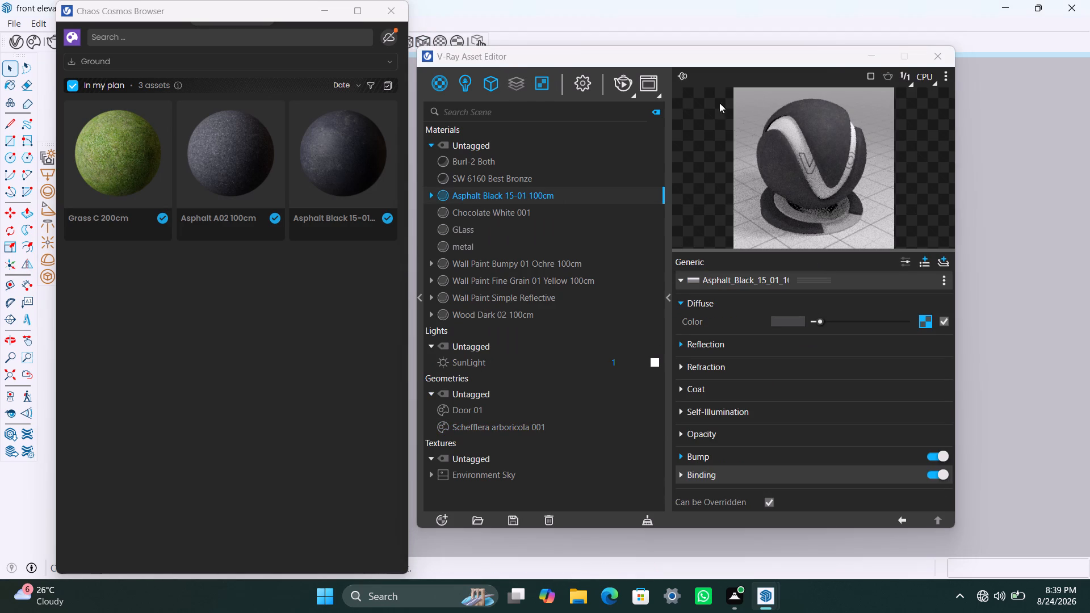
pyautogui.click(880, 57)
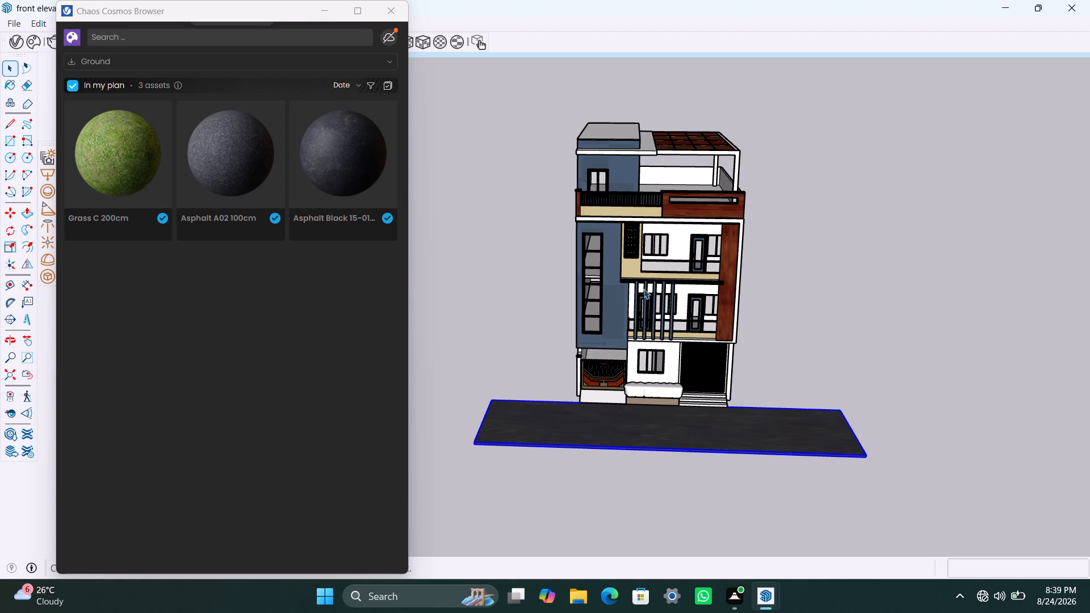
# Examine the whole building from the front and from above, including the roof, terrace and facade.
pyautogui.moveTo(596, 200); pyautogui.dragTo(630, 214, button='middle')
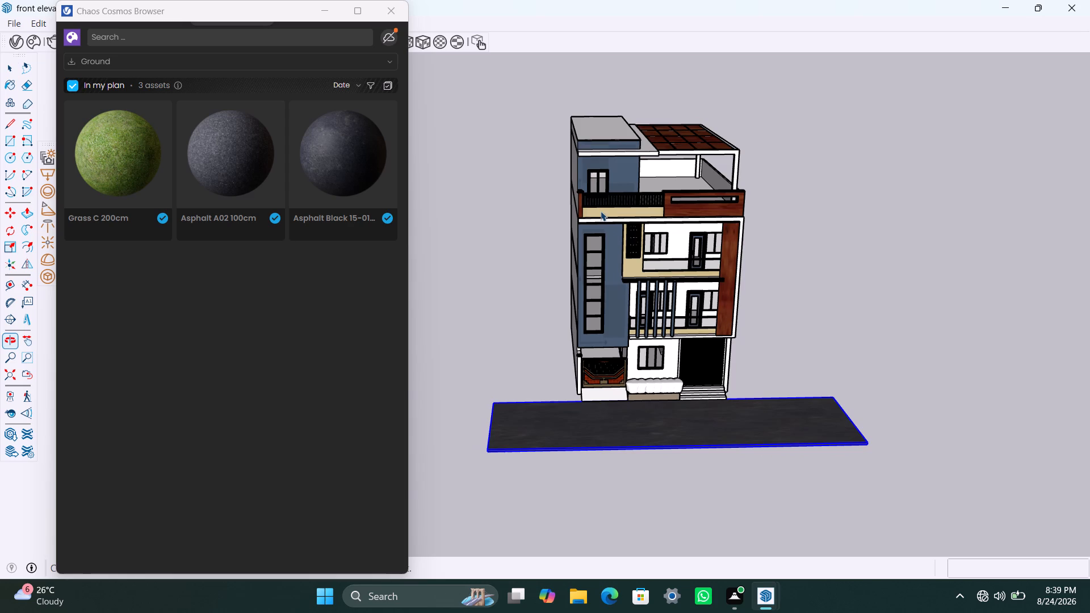
pyautogui.scroll(3, 588, 205)
pyautogui.moveTo(624, 205); pyautogui.dragTo(596, 297, button='middle')
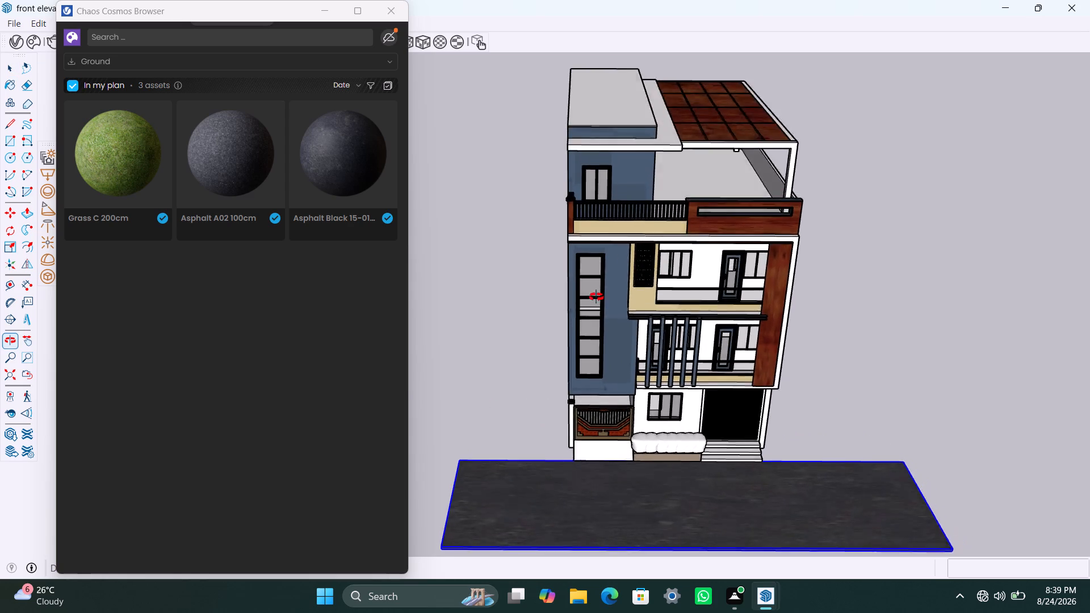
pyautogui.moveTo(596, 297); pyautogui.dragTo(587, 333, button='middle')
pyautogui.scroll(3, 647, 229)
pyautogui.moveTo(647, 243); pyautogui.dragTo(606, 379, button='middle')
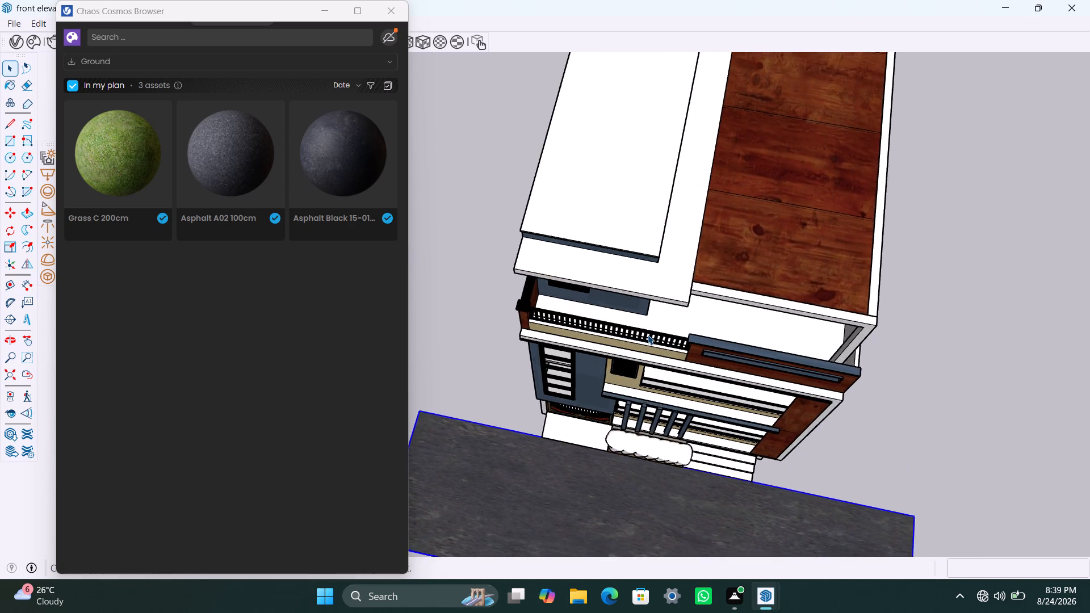
pyautogui.scroll(4, 648, 335)
pyautogui.moveTo(666, 317); pyautogui.dragTo(654, 336, button='middle')
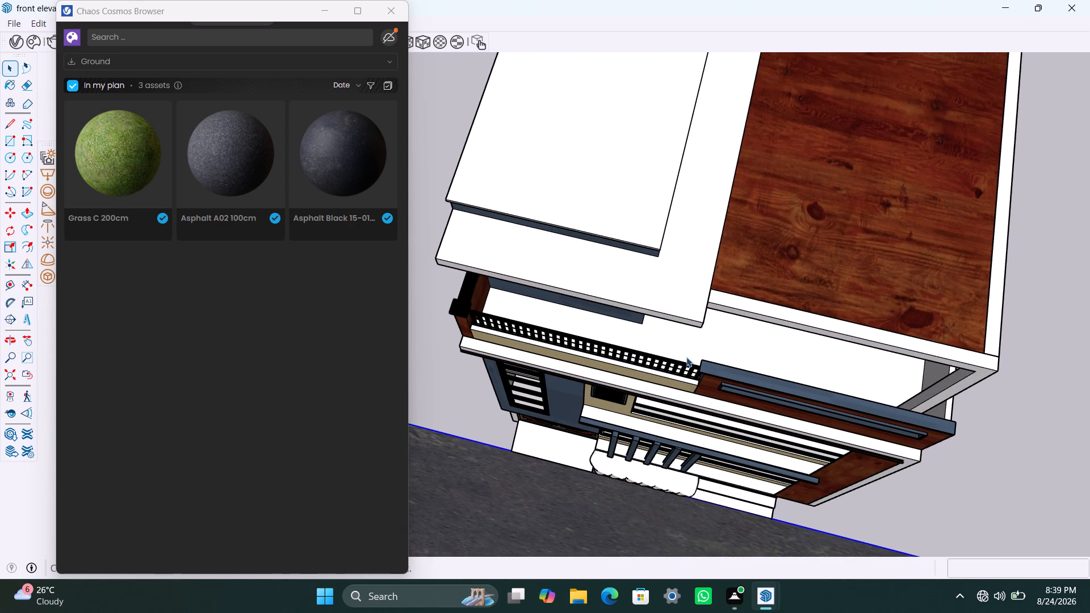
pyautogui.moveTo(673, 355); pyautogui.dragTo(733, 143, button='middle')
pyautogui.scroll(-5, 686, 268)
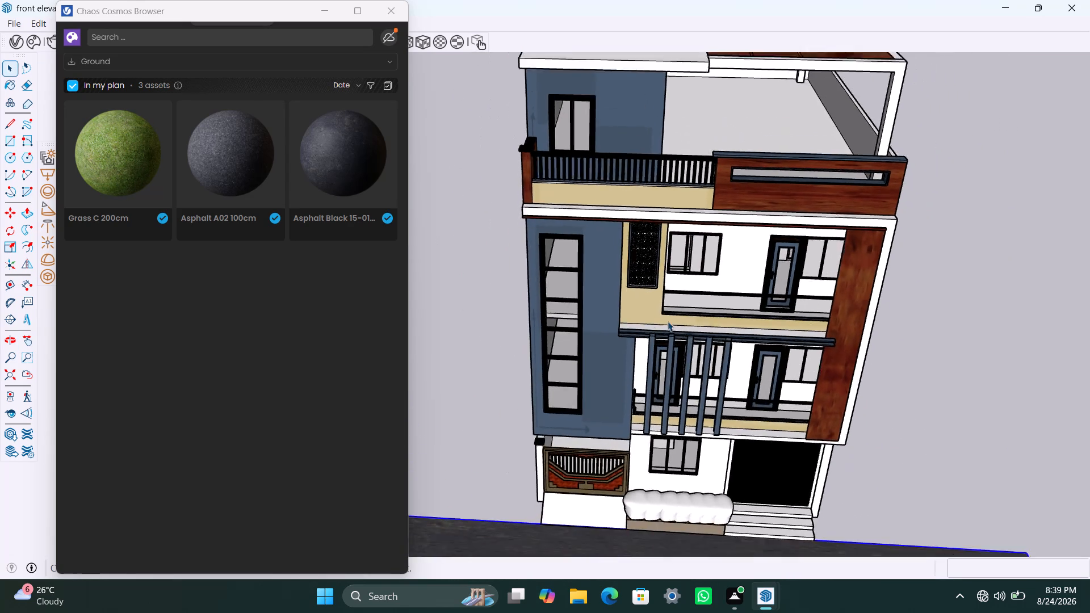
pyautogui.scroll(-7, 668, 321)
pyautogui.moveTo(663, 319); pyautogui.dragTo(670, 192, button='middle')
pyautogui.scroll(3, 656, 286)
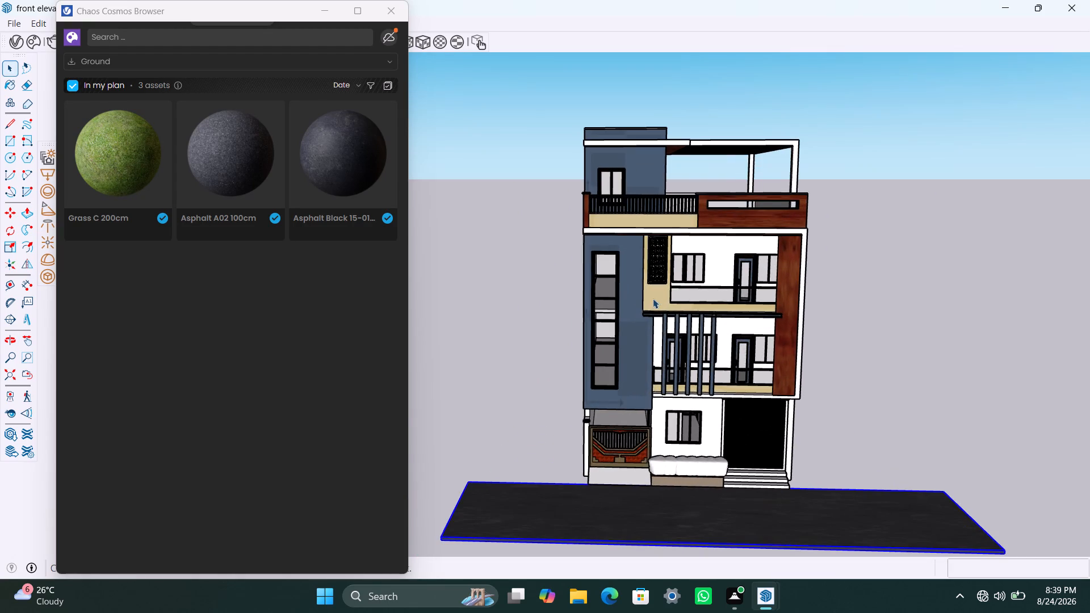
pyautogui.scroll(-3, 645, 296)
pyautogui.moveTo(632, 291); pyautogui.dragTo(590, 351, button='middle')
pyautogui.scroll(2, 653, 202)
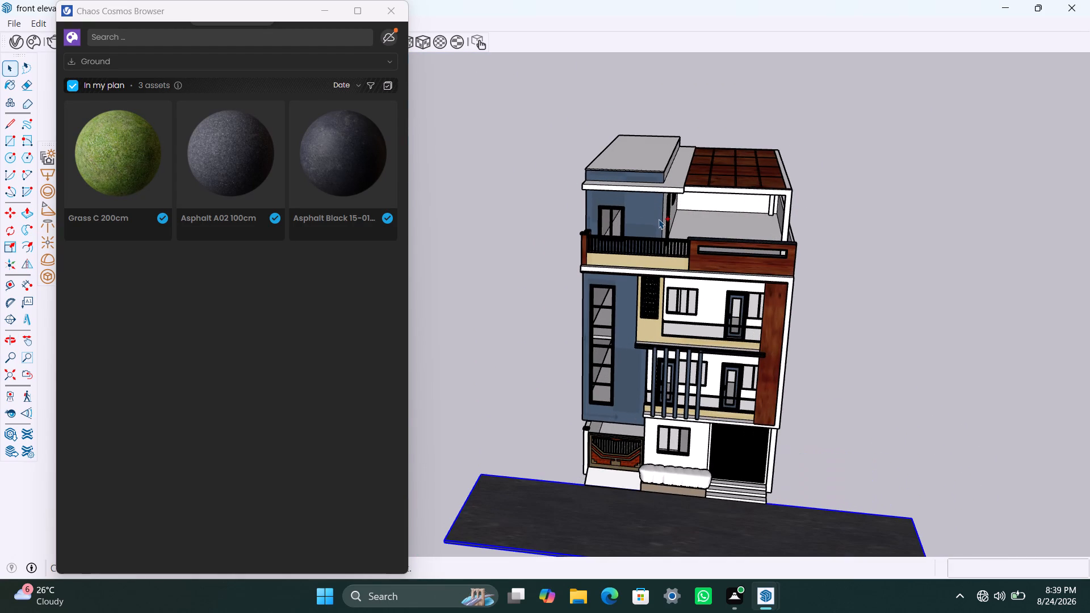
# Save the model and minimise the Chaos Cosmos Browser.
pyautogui.hotkey('ctrl', 's')
pyautogui.click(332, 14)
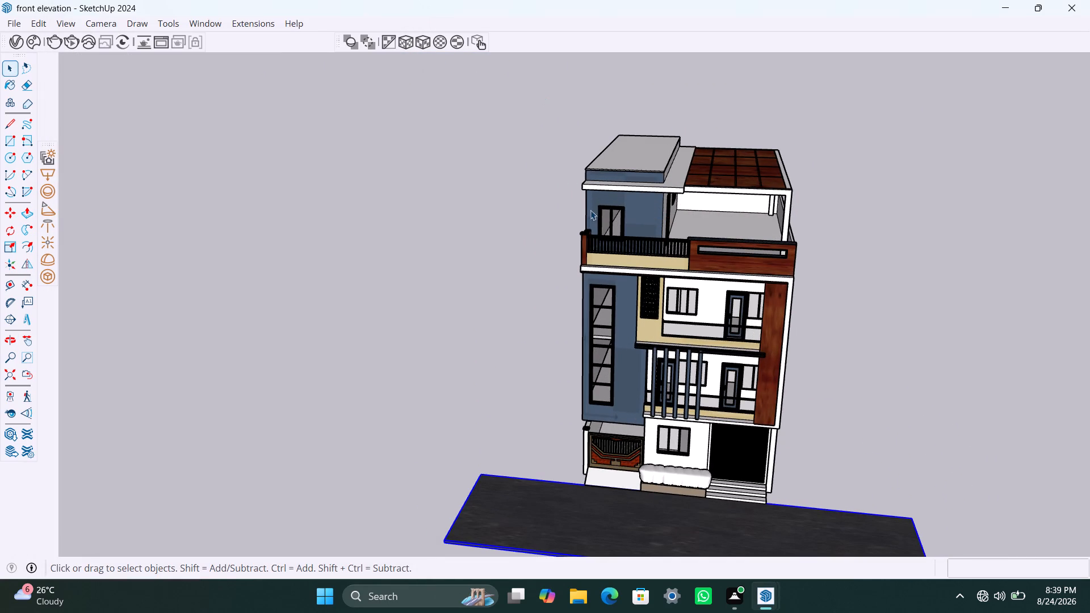
# Save the model again with the complete front elevation and road slab in view.
pyautogui.scroll(-1, 585, 237)
pyautogui.moveTo(566, 246); pyautogui.dragTo(665, 255, button='middle')
pyautogui.moveTo(642, 259); pyautogui.dragTo(491, 265, button='middle')
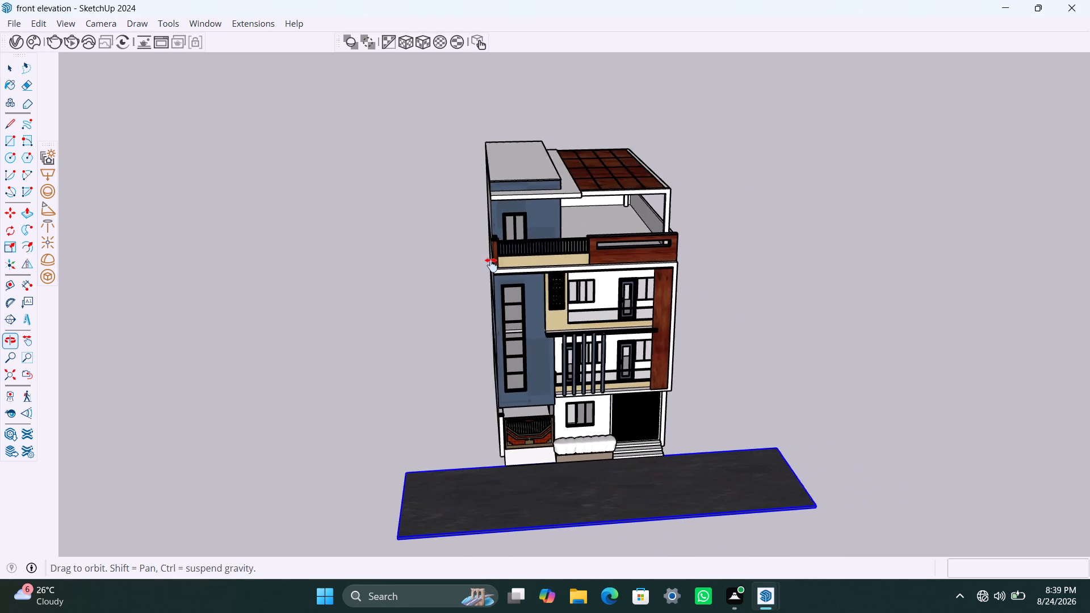
pyautogui.scroll(1, 510, 264)
pyautogui.moveTo(510, 267); pyautogui.dragTo(469, 272, button='middle')
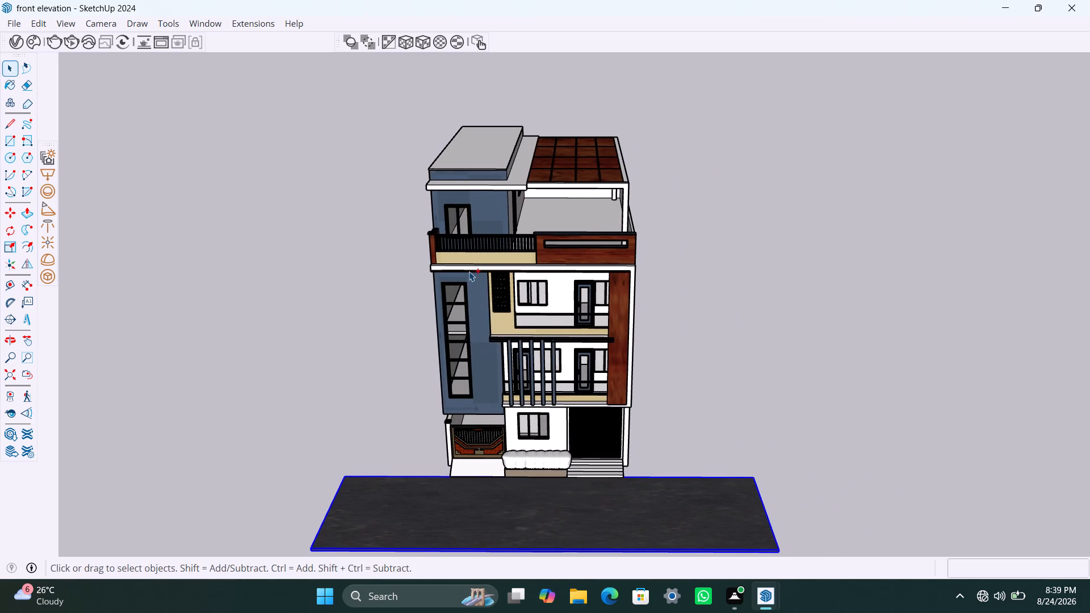
pyautogui.hotkey('ctrl', 's')
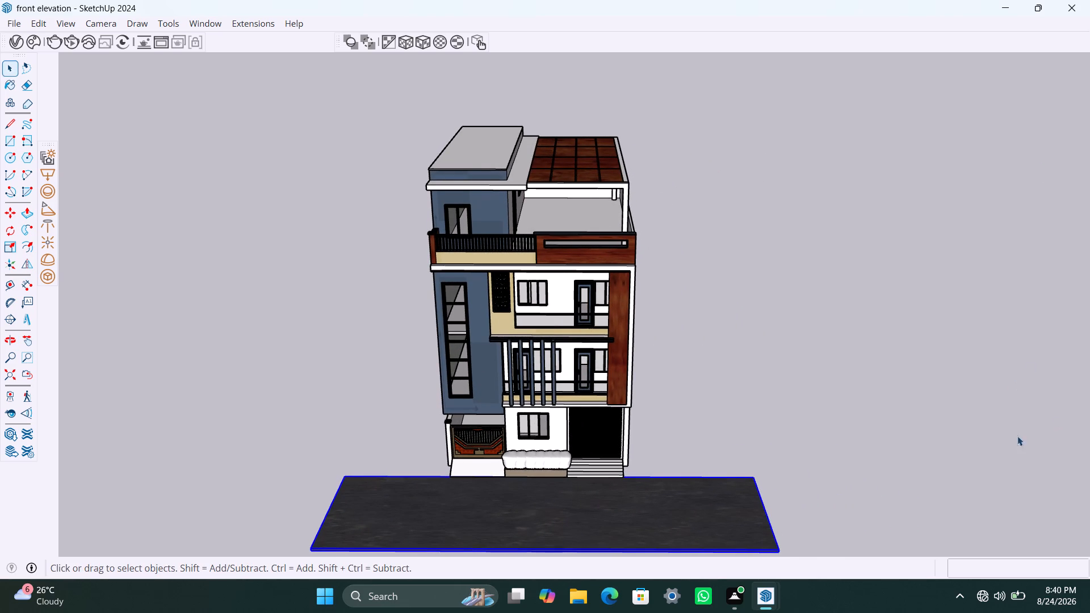
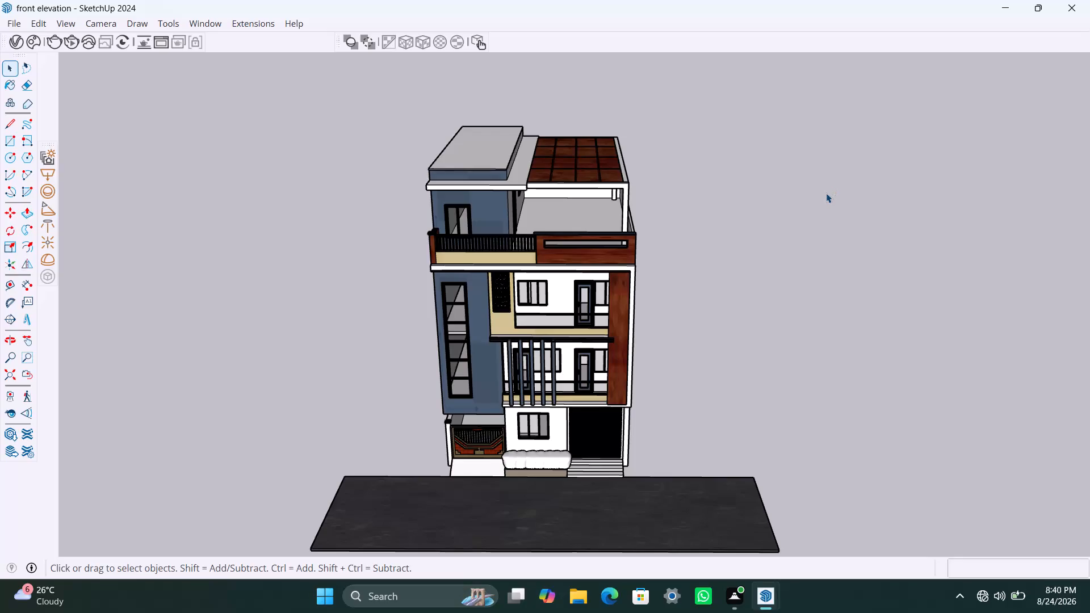
# Clear the selection of ground-floor parts and save the model with the whole building and road slab in view.
pyautogui.press('space')
pyautogui.scroll(-1, 687, 264)
pyautogui.moveTo(657, 274); pyautogui.dragTo(673, 232, button='middle')
pyautogui.scroll(1, 610, 253)
pyautogui.moveTo(613, 251); pyautogui.dragTo(617, 259, button='middle')
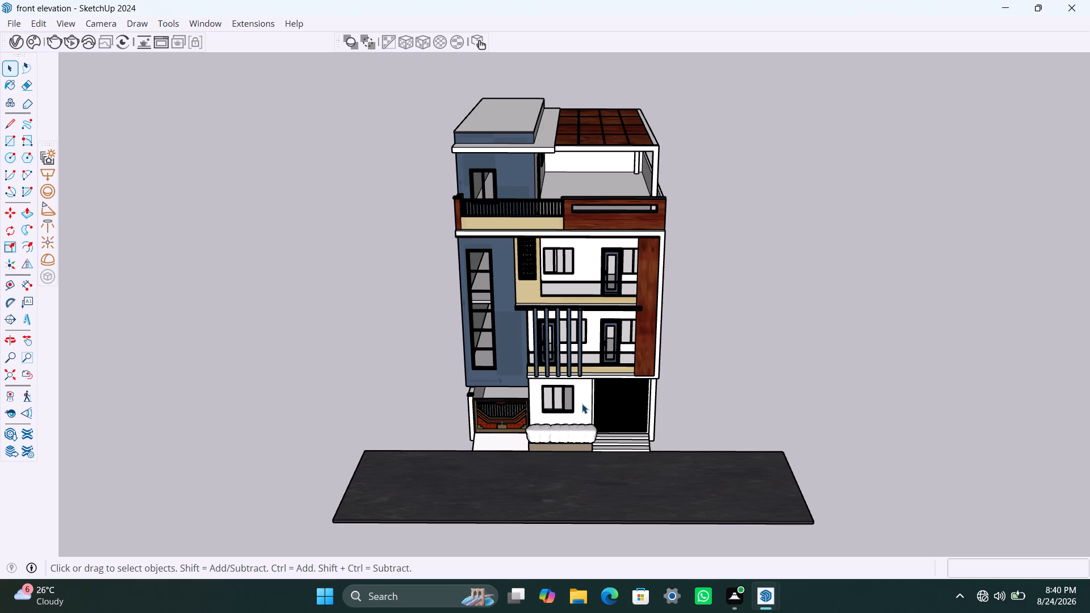
pyautogui.moveTo(582, 404); pyautogui.dragTo(553, 447)
pyautogui.press('Escape')
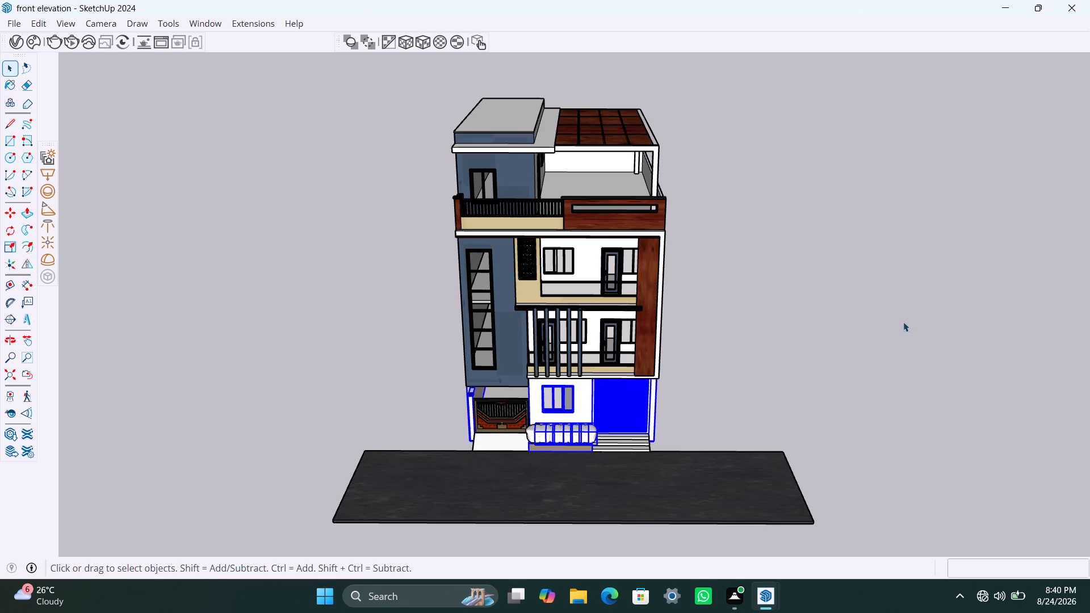
pyautogui.click(904, 322)
pyautogui.click(899, 320)
pyautogui.hotkey('ctrl', 's')
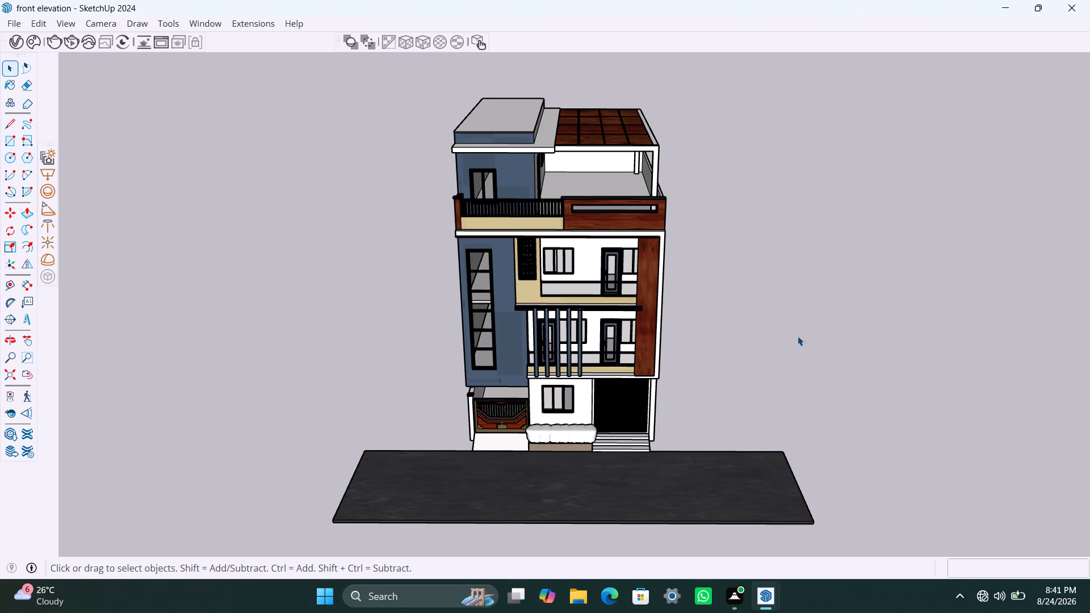
# Examine the complete front elevation and road slab from a low, near eye-level front view.
pyautogui.press('space')
pyautogui.scroll(-2, 669, 377)
pyautogui.moveTo(654, 376); pyautogui.dragTo(669, 226, button='middle')
pyautogui.scroll(1, 699, 299)
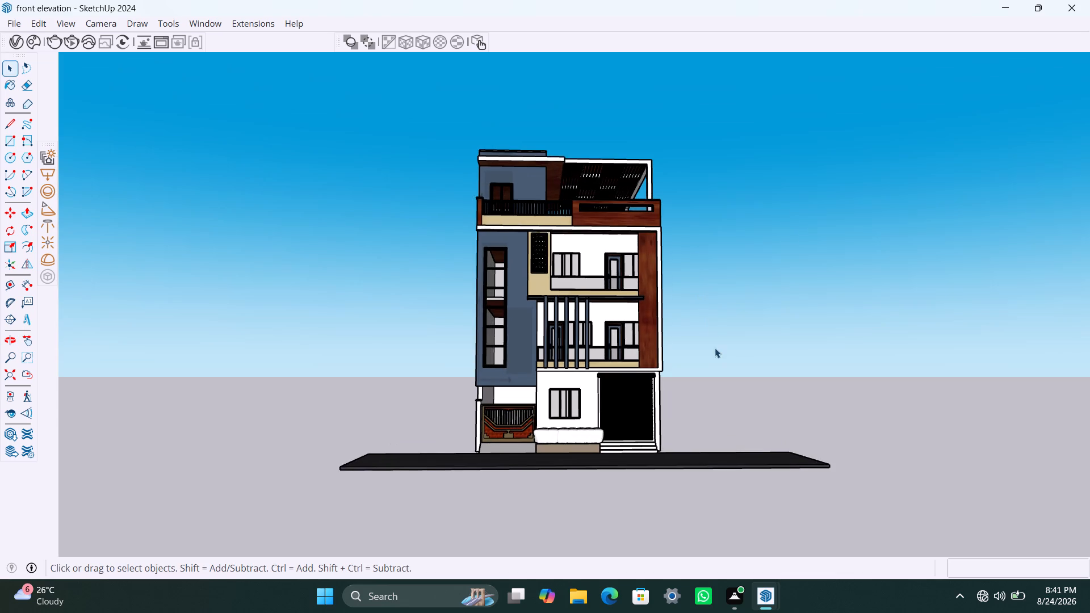
pyautogui.moveTo(716, 358); pyautogui.dragTo(718, 373, button='middle')
pyautogui.scroll(3, 714, 373)
pyautogui.moveTo(711, 374); pyautogui.dragTo(701, 377, button='middle')
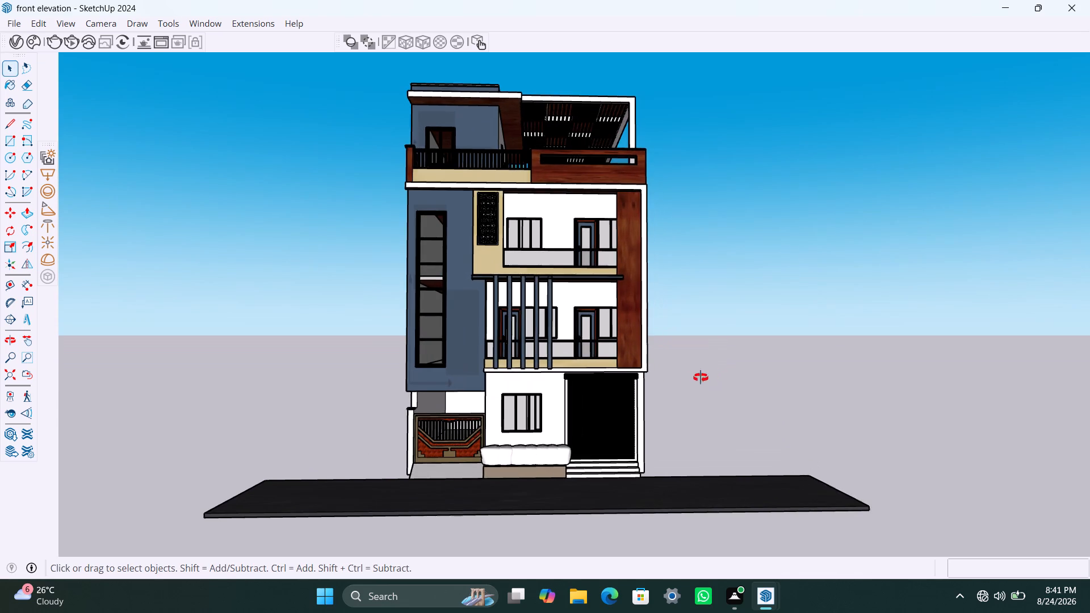
pyautogui.moveTo(701, 377); pyautogui.dragTo(690, 381, button='middle')
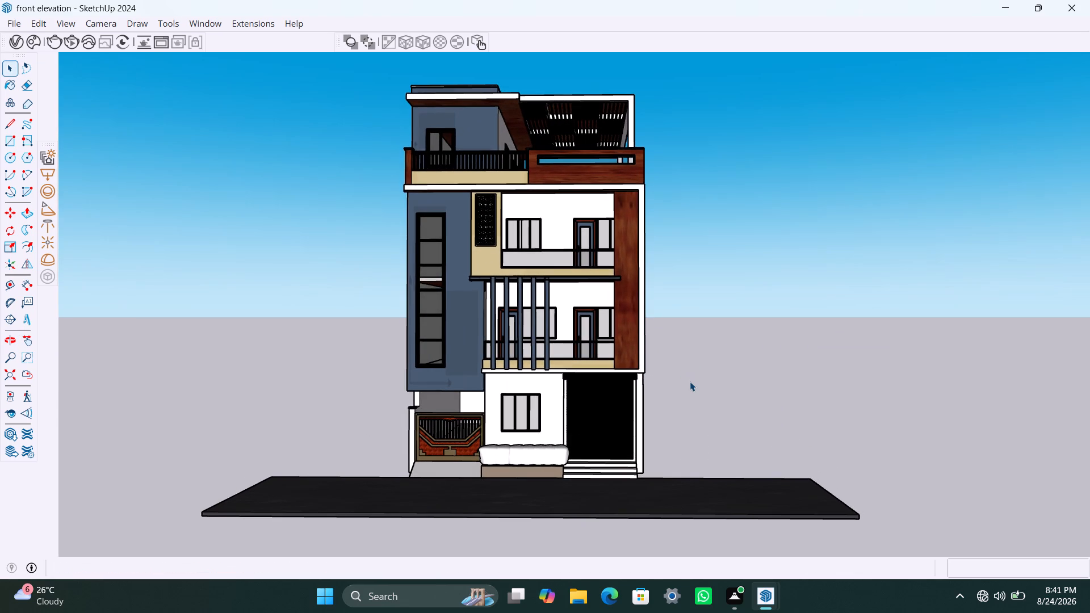
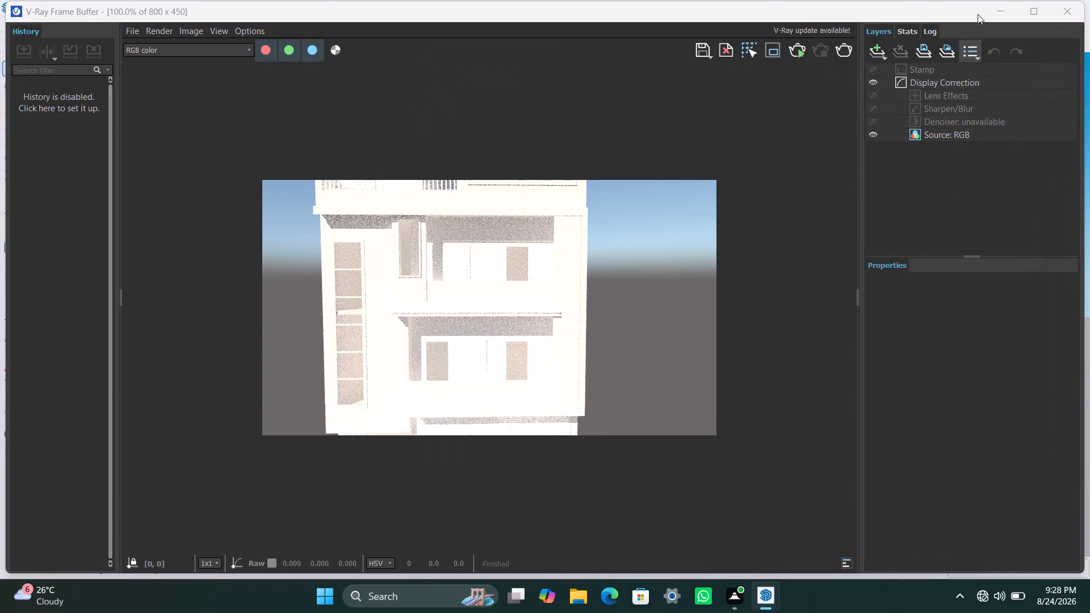
# Run an interactive V-Ray render of the complete front elevation and road slab, check it, and stop it.
pyautogui.click(996, 15)
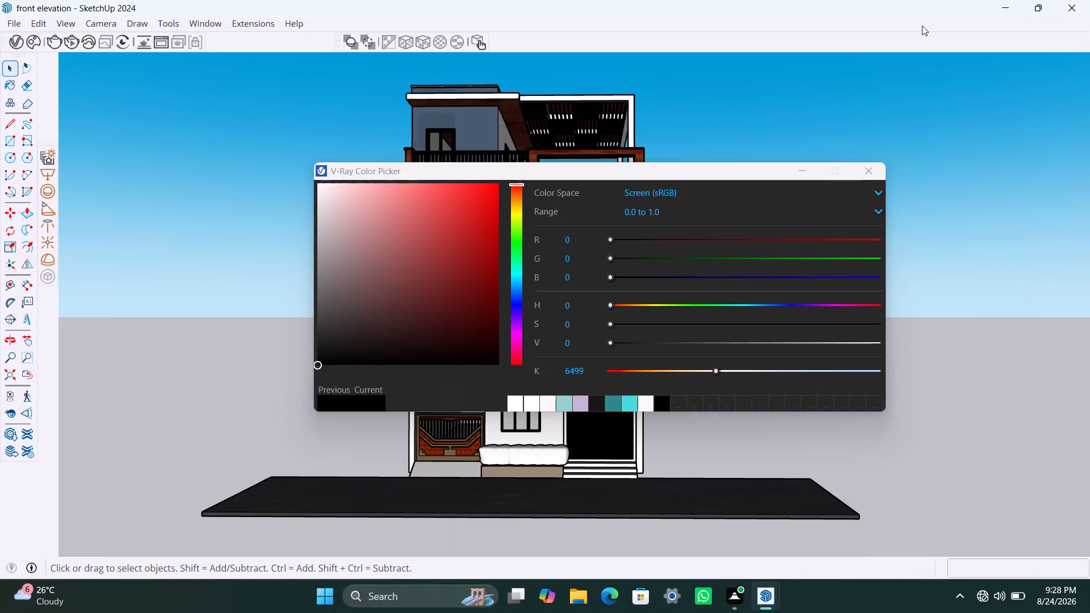
pyautogui.click(798, 169)
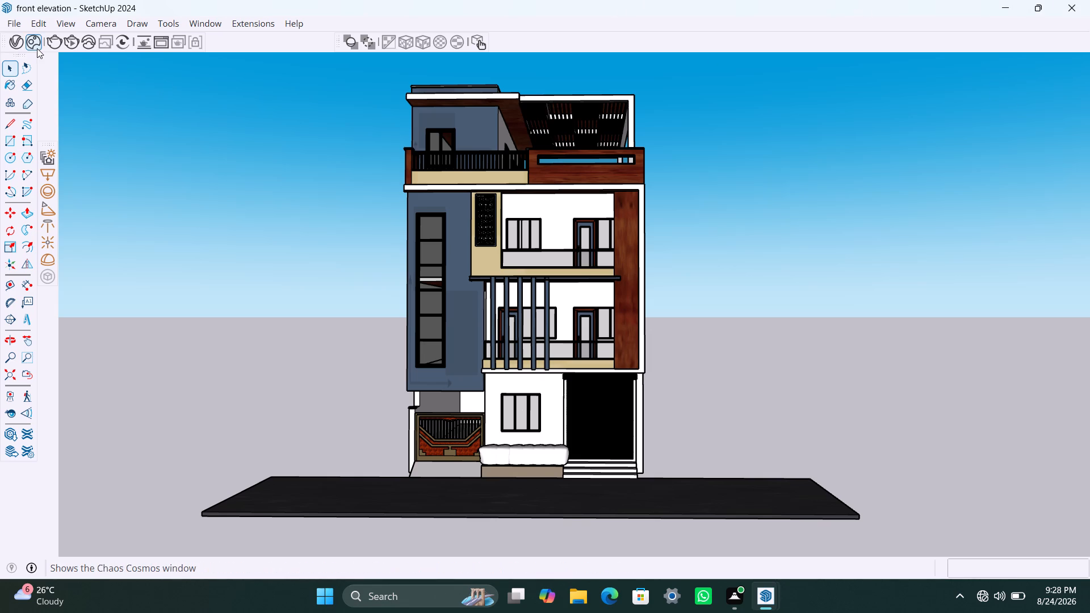
pyautogui.click(70, 45)
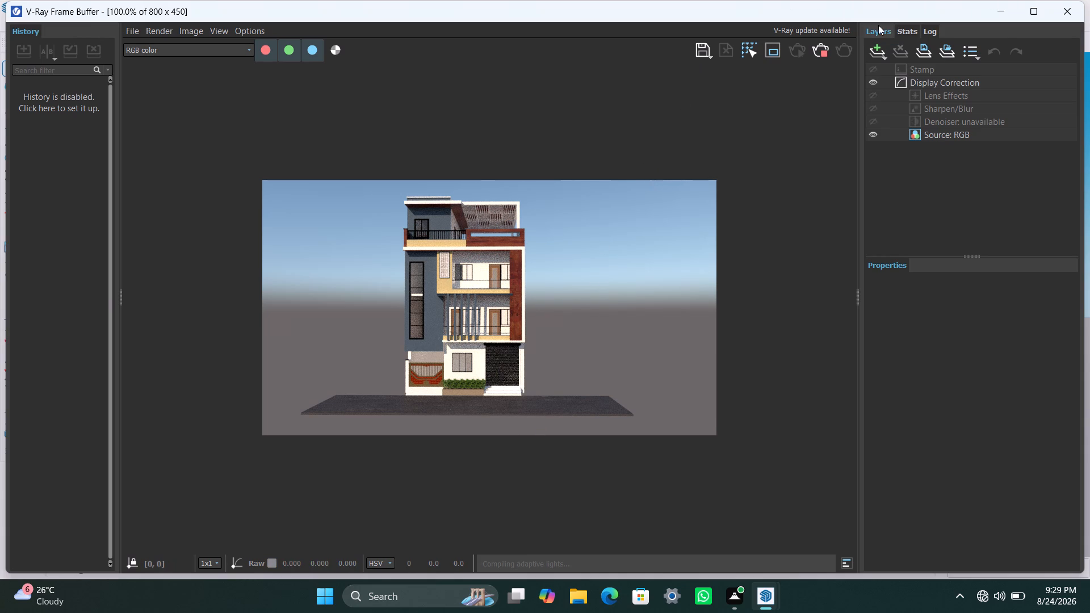
pyautogui.click(824, 53)
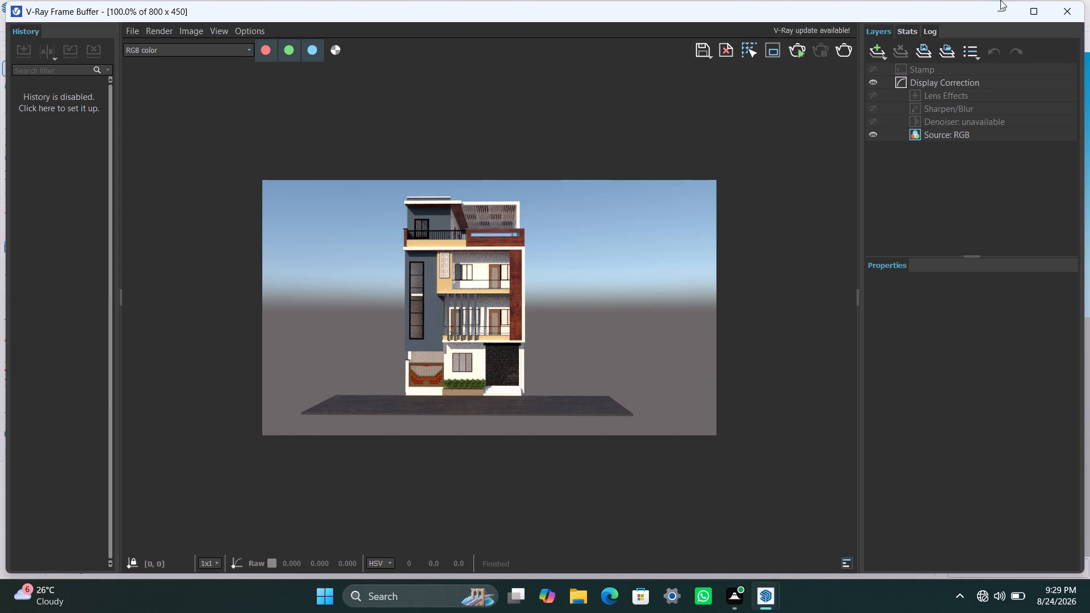
pyautogui.click(1000, 20)
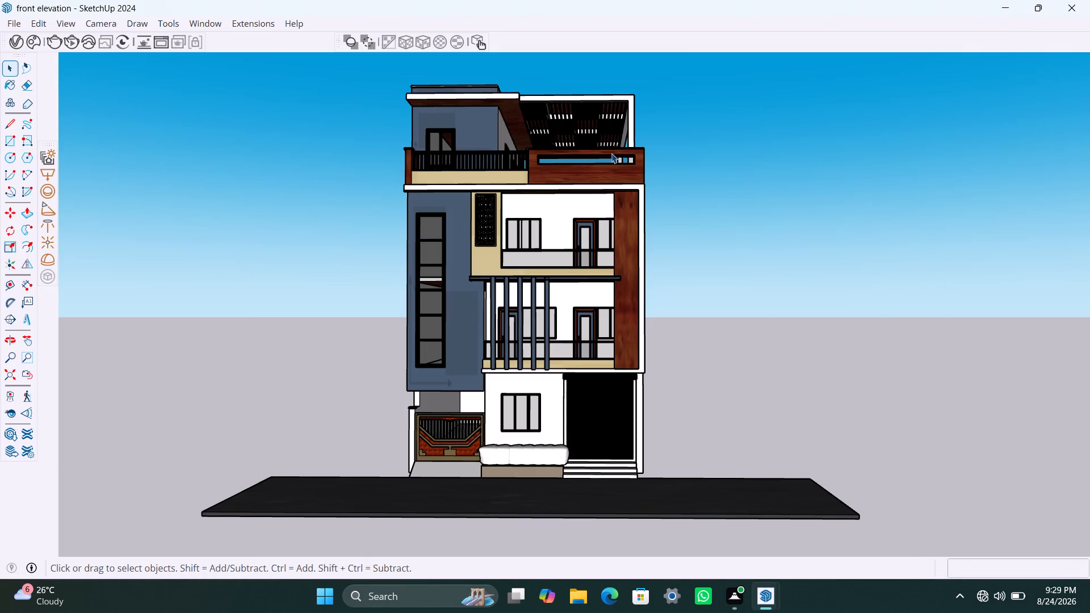
# Import a potted Monstera deliciosa plant from the vegetation 3D models in Chaos Cosmos.
pyautogui.click(32, 40)
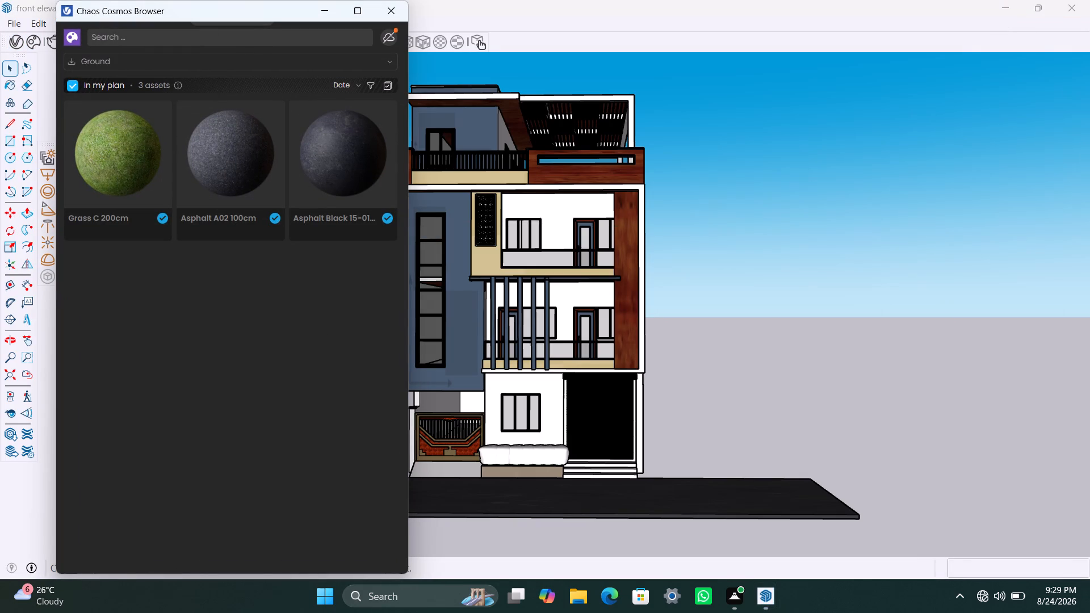
pyautogui.click(251, 57)
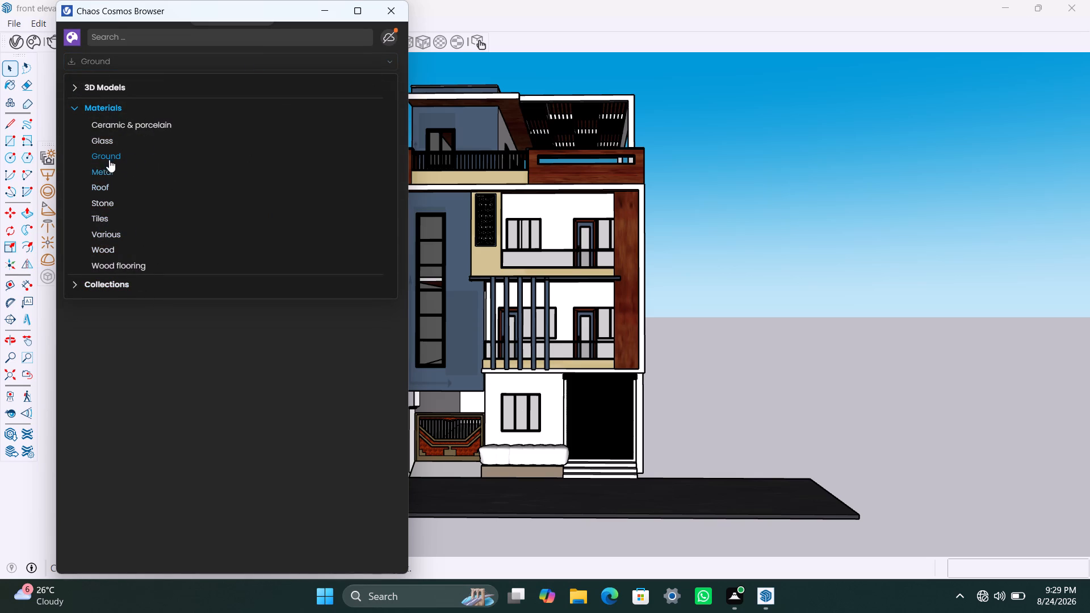
pyautogui.click(138, 90)
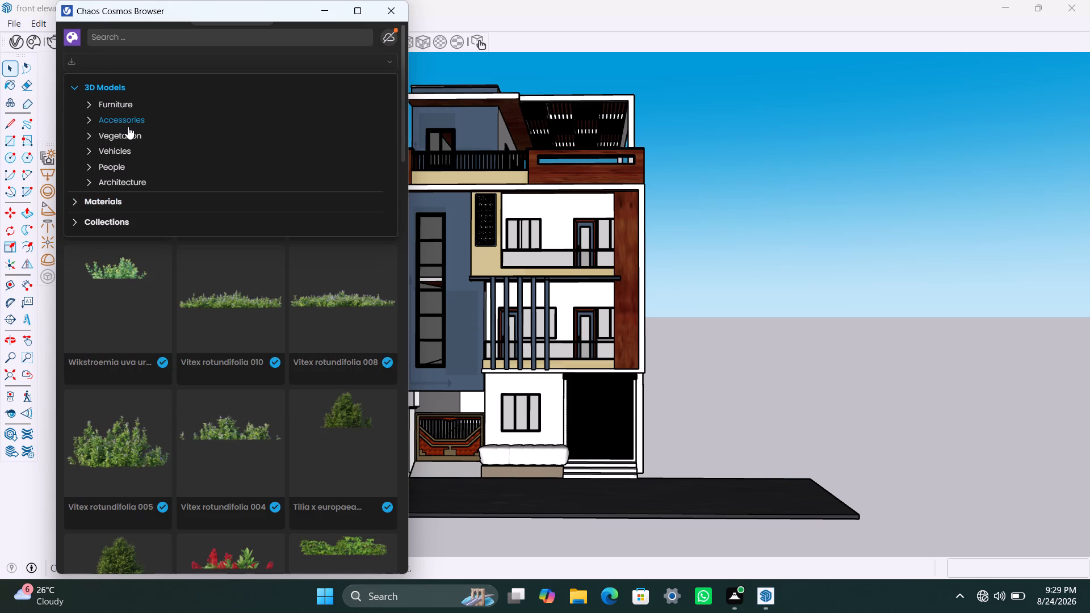
pyautogui.click(128, 132)
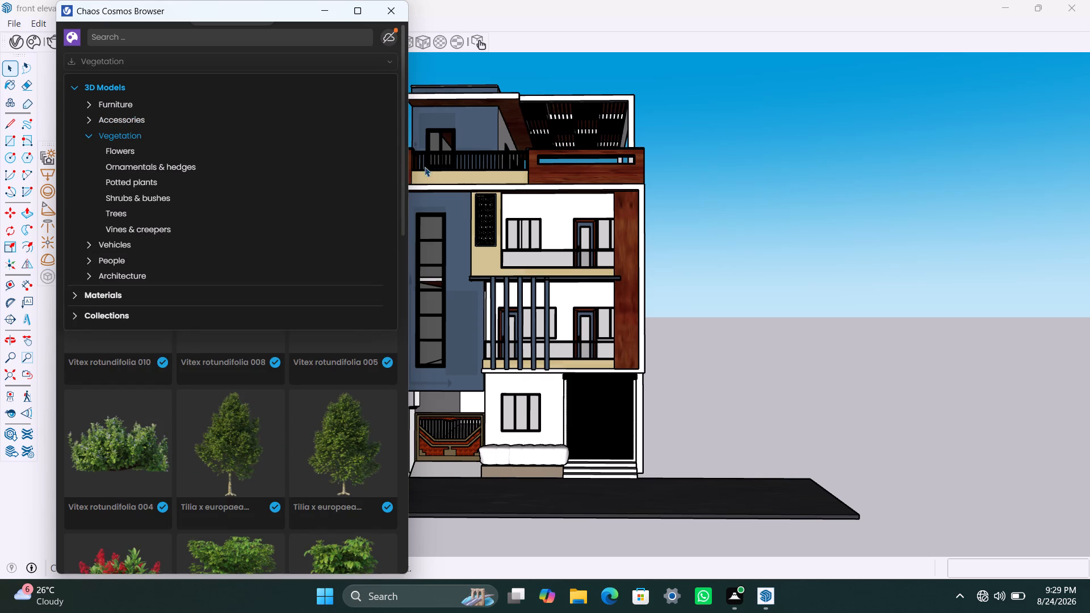
pyautogui.moveTo(404, 222); pyautogui.dragTo(405, 230)
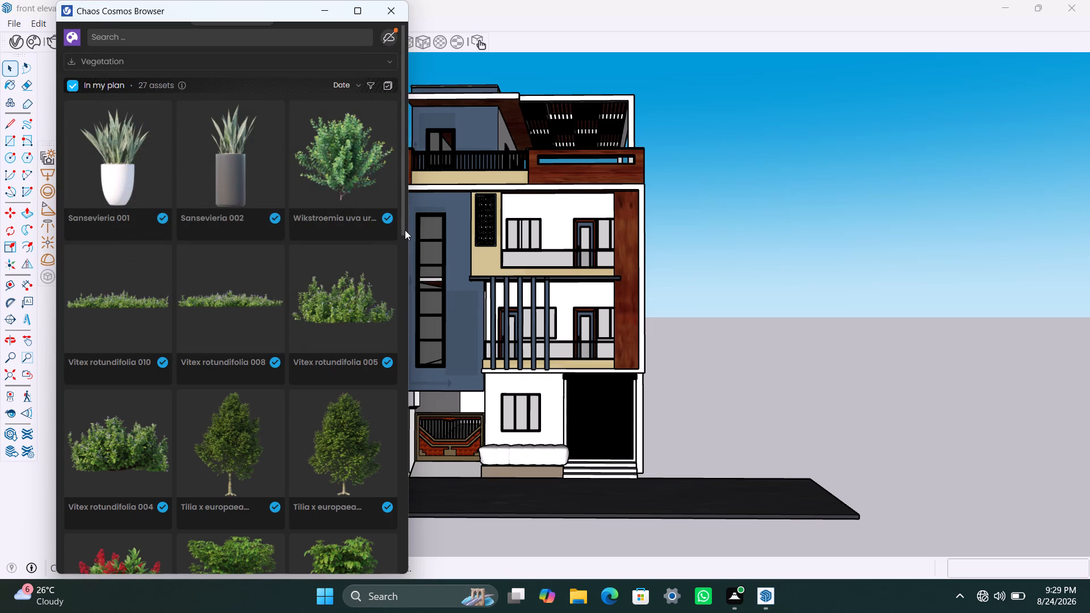
pyautogui.moveTo(403, 227); pyautogui.dragTo(412, 309)
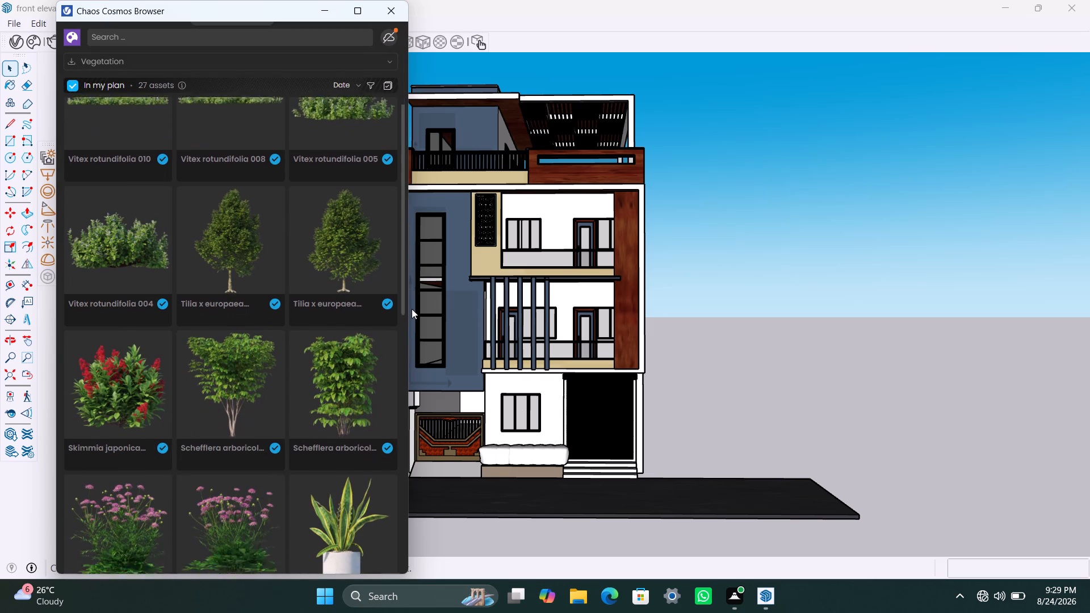
pyautogui.moveTo(412, 309); pyautogui.dragTo(414, 385)
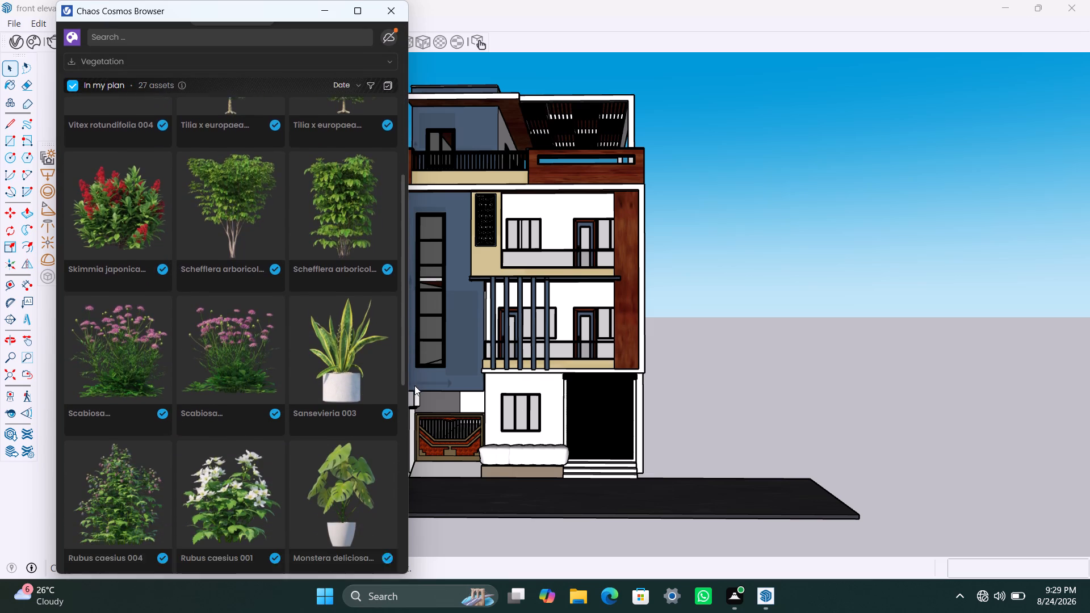
pyautogui.moveTo(414, 385); pyautogui.dragTo(411, 478)
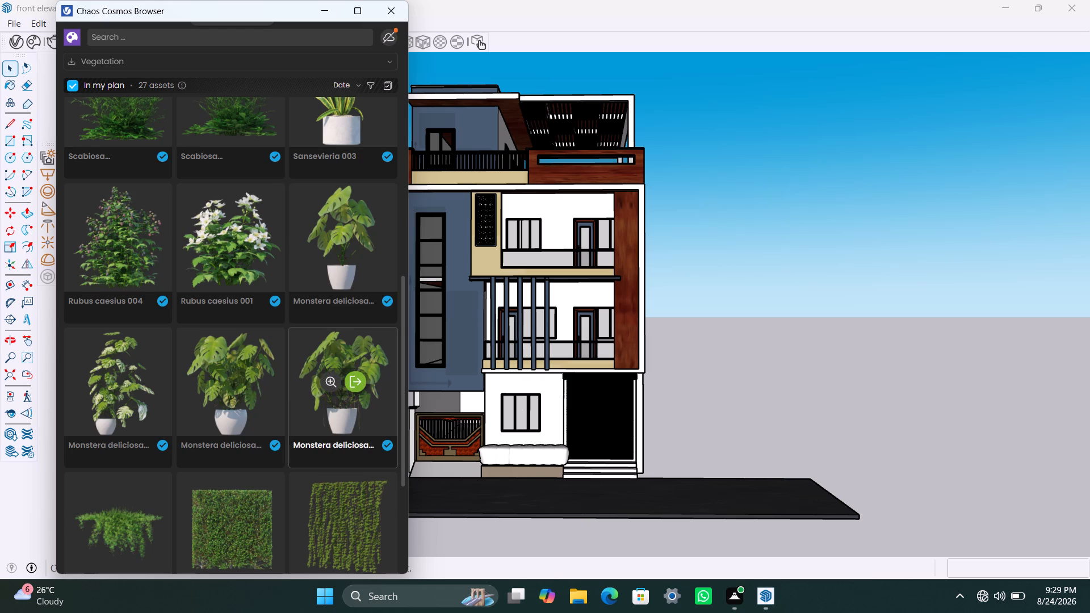
pyautogui.click(357, 387)
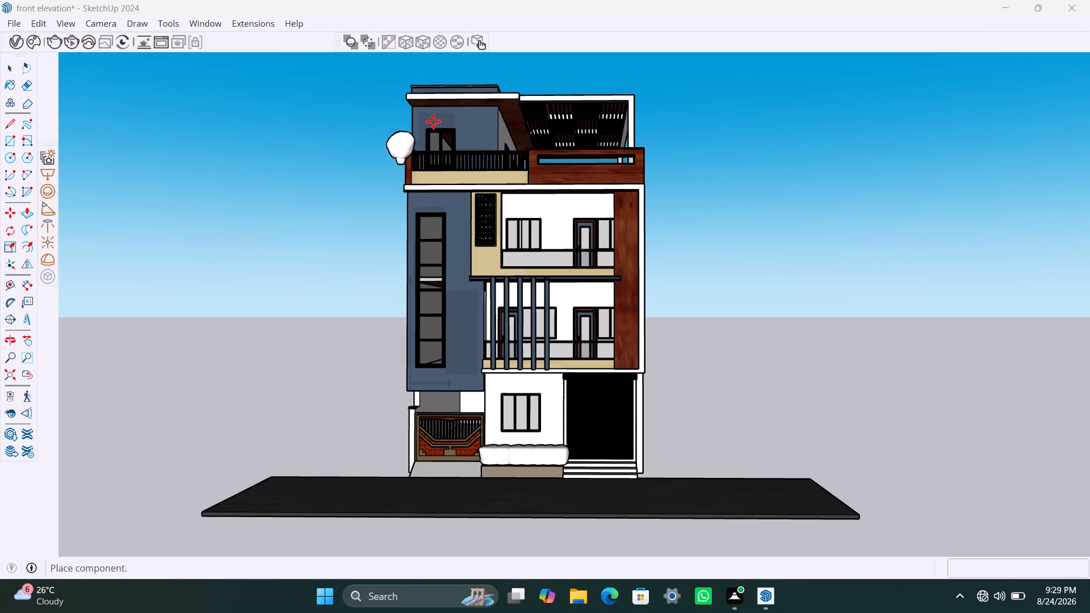
# Place four Monstera plants in a row behind the black railing of the top-floor balcony, starting at its outer end.
pyautogui.moveTo(439, 159); pyautogui.dragTo(396, 371, button='middle')
pyautogui.scroll(2, 409, 229)
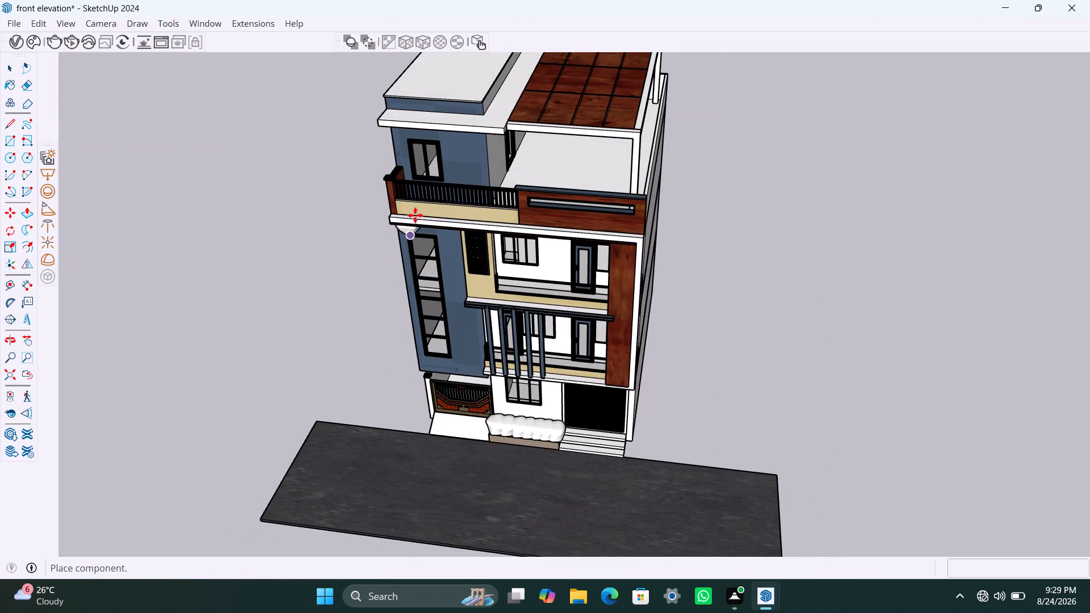
pyautogui.scroll(2, 415, 215)
pyautogui.scroll(5, 432, 156)
pyautogui.moveTo(432, 155); pyautogui.dragTo(414, 264, button='middle')
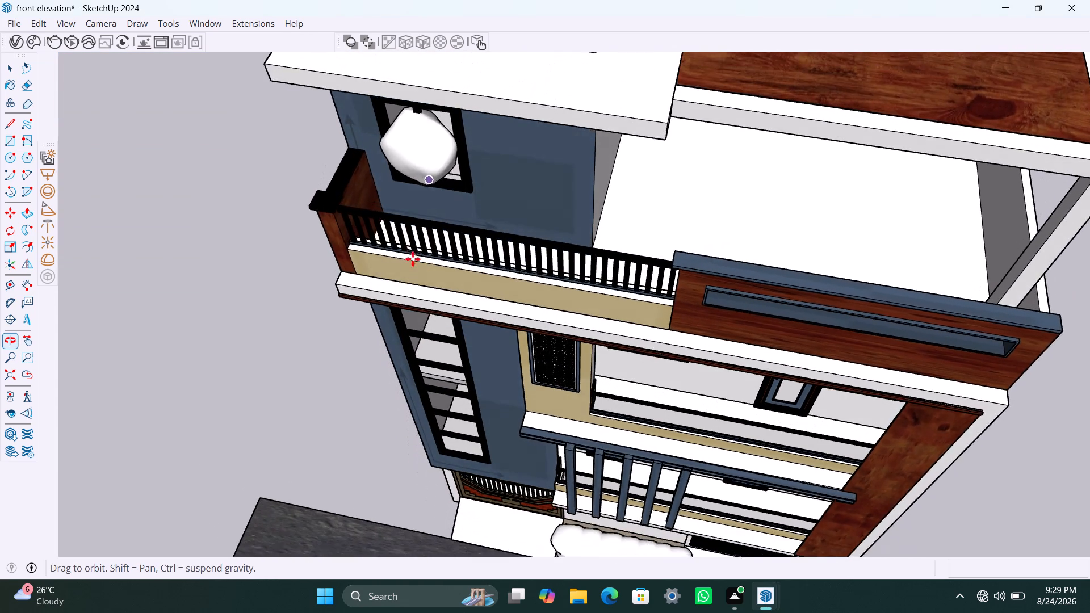
pyautogui.scroll(5, 404, 227)
pyautogui.moveTo(408, 223); pyautogui.dragTo(387, 267, button='middle')
pyautogui.scroll(2, 393, 246)
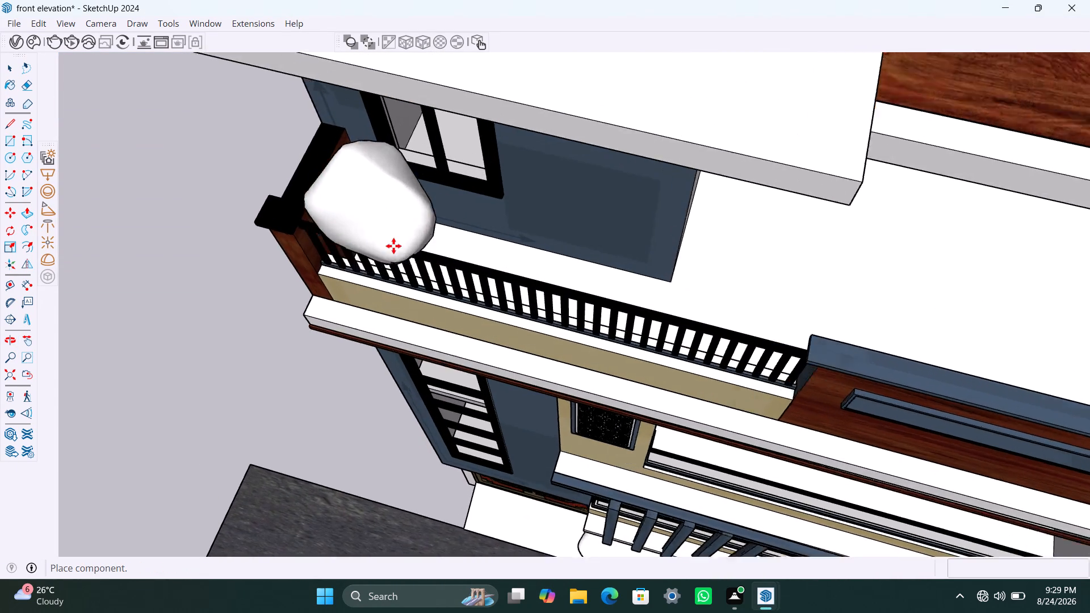
pyautogui.scroll(8, 393, 246)
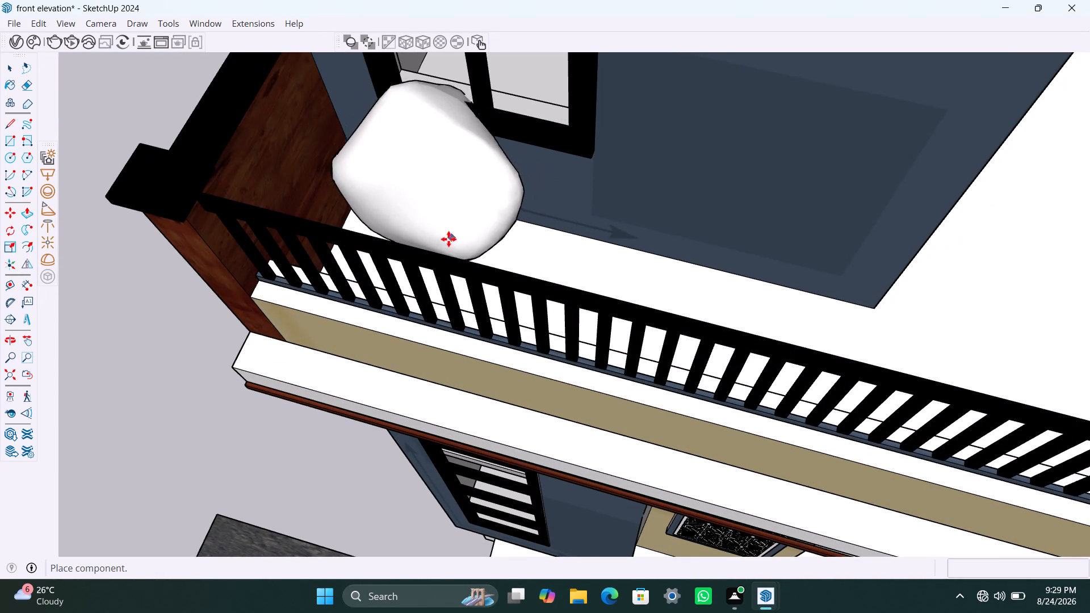
pyautogui.moveTo(442, 236); pyautogui.dragTo(379, 273, button='middle')
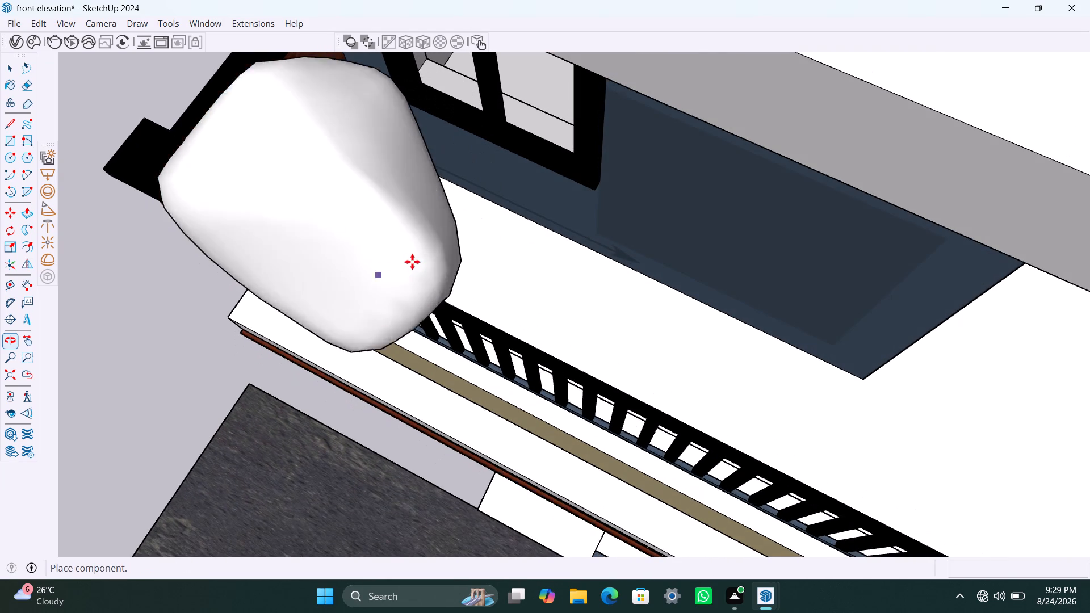
pyautogui.click(423, 259)
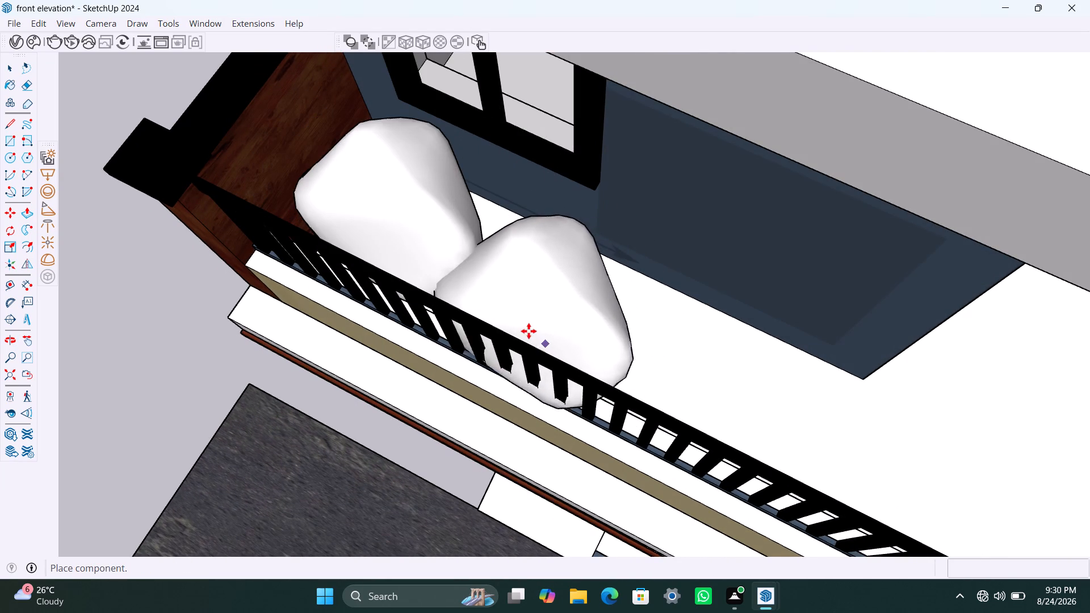
pyautogui.click(526, 326)
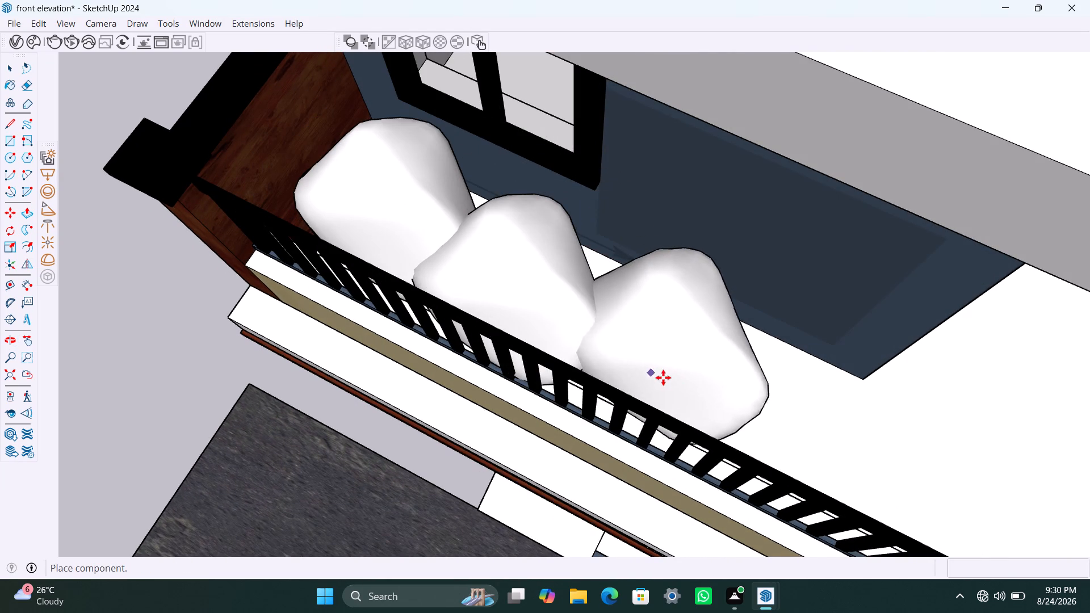
pyautogui.click(655, 378)
pyautogui.scroll(-8, 718, 407)
pyautogui.keyDown('shift'); pyautogui.moveTo(705, 397); pyautogui.dragTo(594, 337, button='middle'); pyautogui.keyUp('shift')
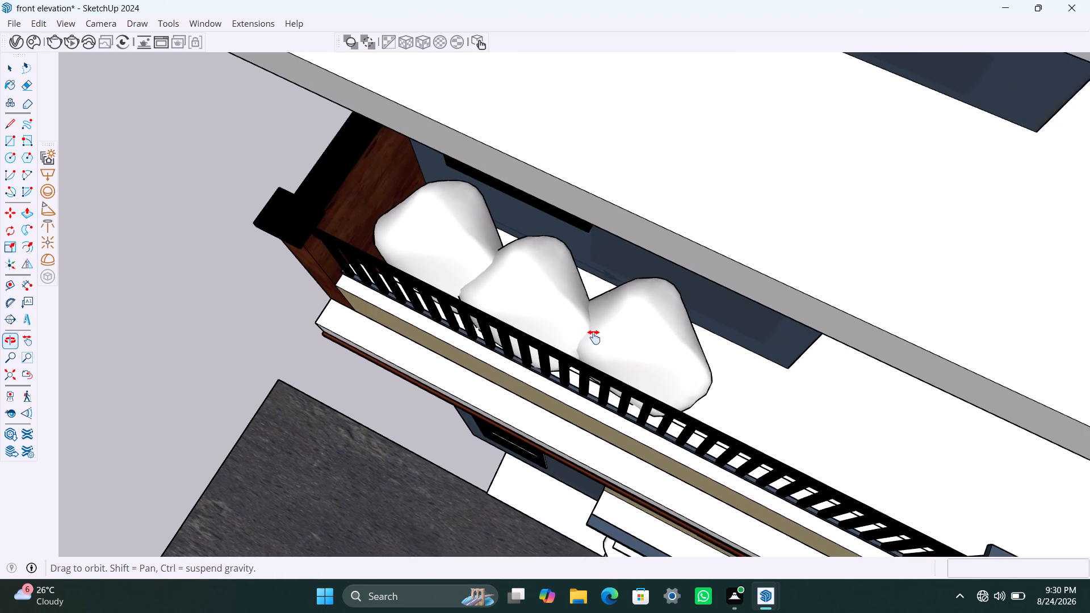
pyautogui.keyDown('shift'); pyautogui.moveTo(594, 337); pyautogui.dragTo(593, 336, button='middle'); pyautogui.keyUp('shift')
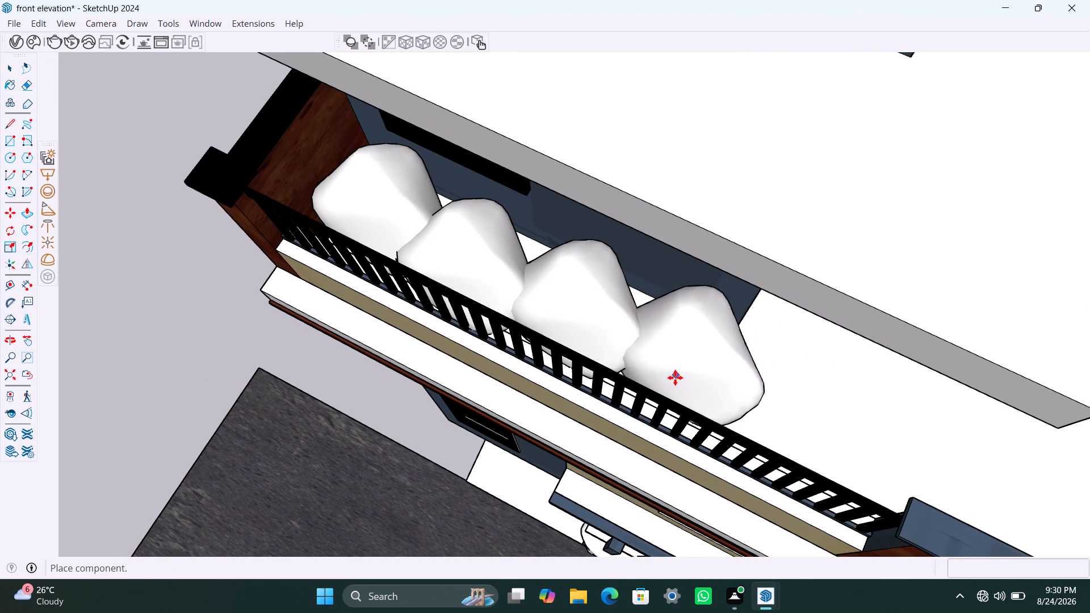
pyautogui.click(663, 379)
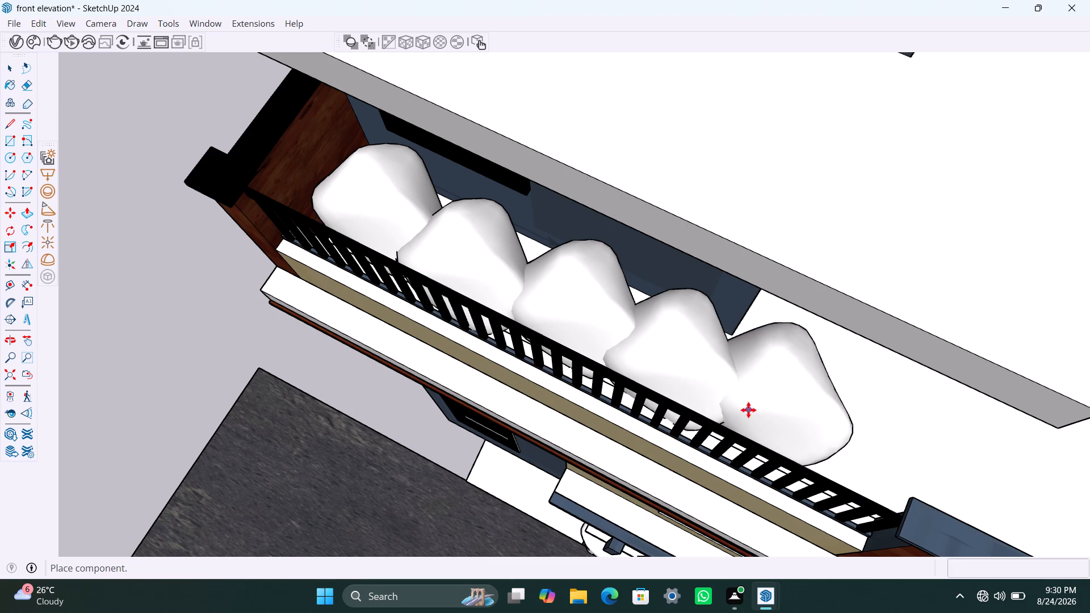
# Place two more Monstera plants on the top-floor terrace, continuing the row towards the wood-clad parapet, and end placement.
pyautogui.scroll(-3, 754, 409)
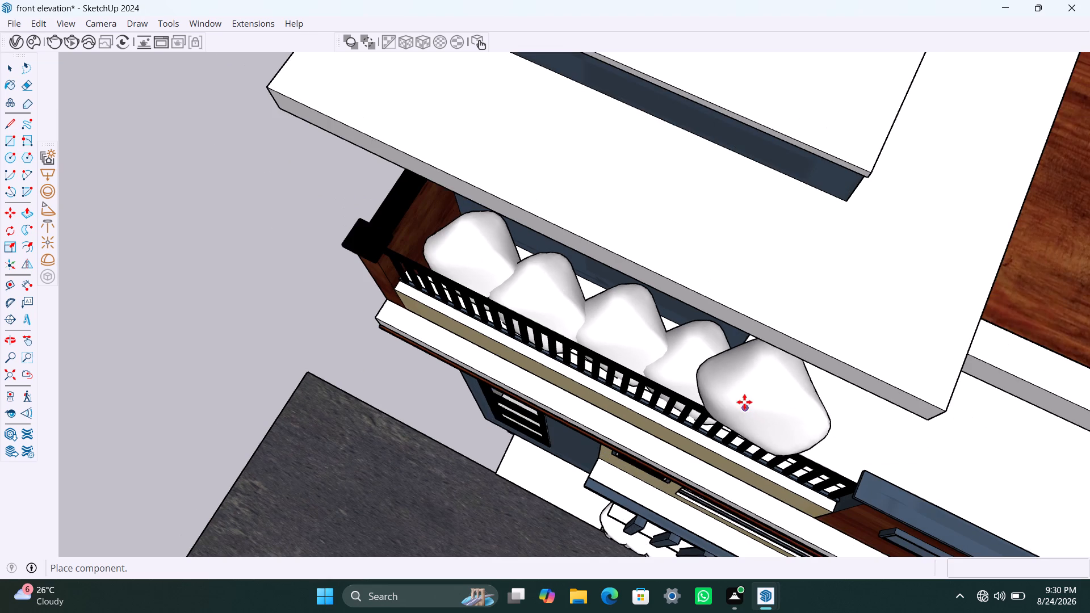
pyautogui.keyDown('shift'); pyautogui.moveTo(734, 384); pyautogui.dragTo(623, 301, button='middle'); pyautogui.keyUp('shift')
pyautogui.scroll(7, 658, 327)
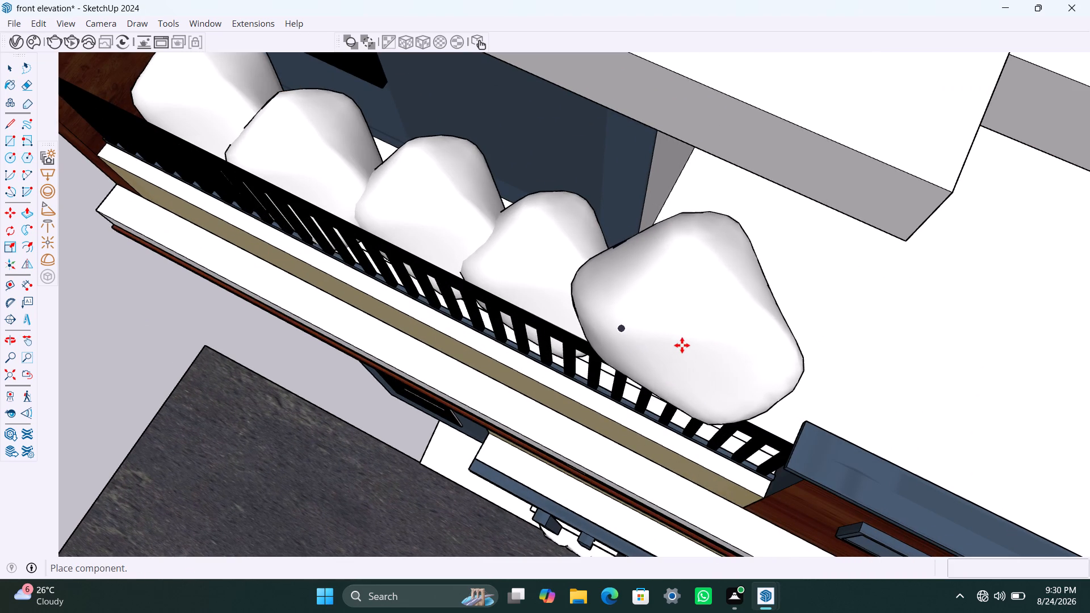
pyautogui.scroll(4, 685, 342)
pyautogui.moveTo(680, 330); pyautogui.dragTo(665, 353, button='middle')
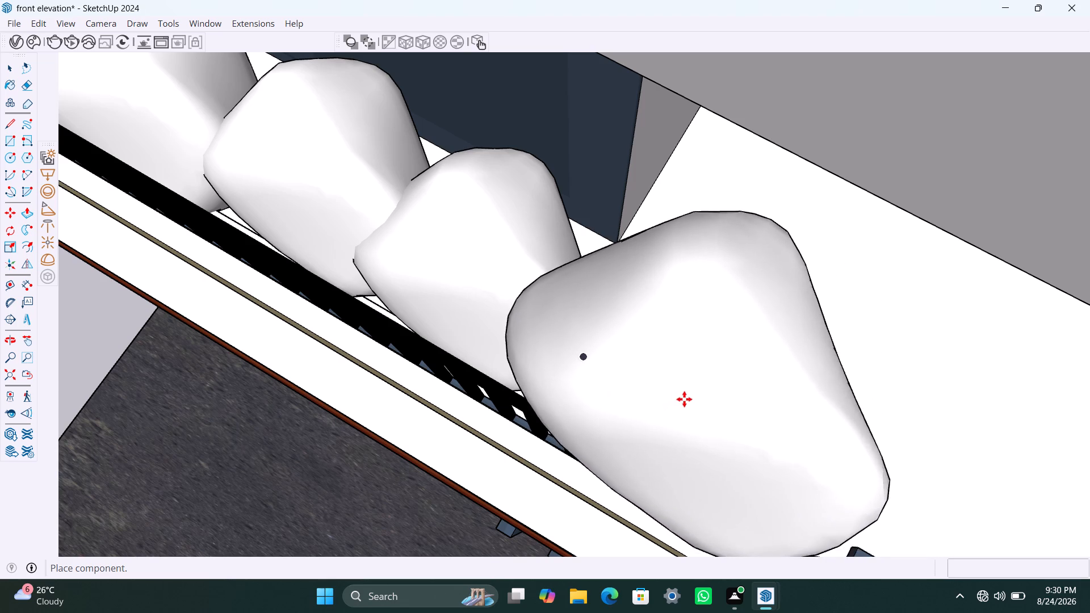
pyautogui.moveTo(674, 396); pyautogui.dragTo(634, 373, button='middle')
pyautogui.scroll(3, 647, 356)
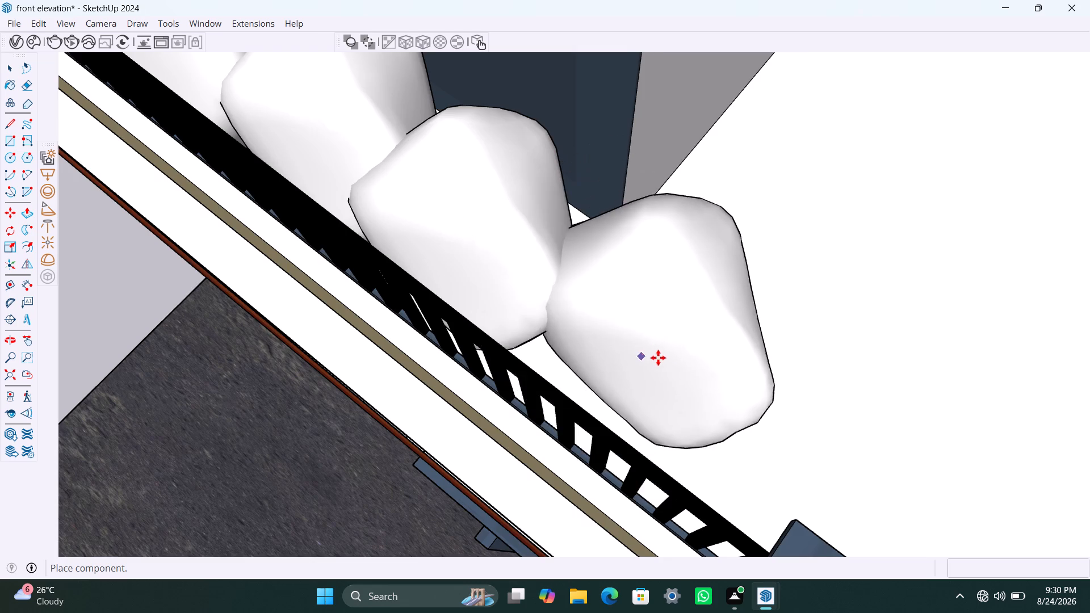
pyautogui.scroll(4, 666, 362)
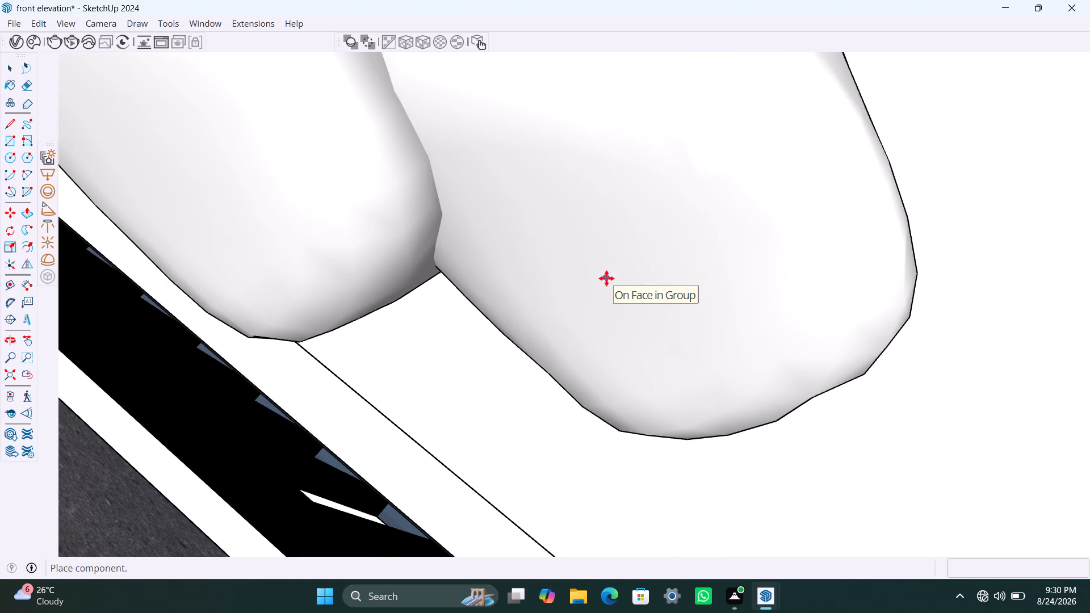
pyautogui.scroll(-9, 606, 281)
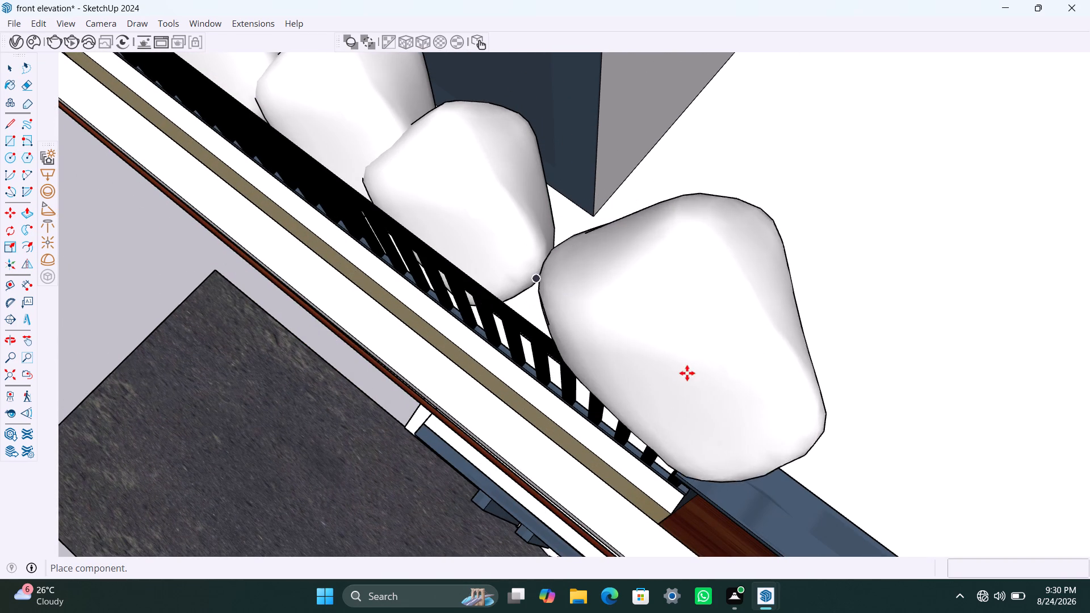
pyautogui.scroll(-3, 670, 354)
pyautogui.moveTo(634, 360); pyautogui.dragTo(430, 262, button='middle')
pyautogui.scroll(3, 649, 365)
pyautogui.moveTo(657, 372); pyautogui.dragTo(549, 347, button='middle')
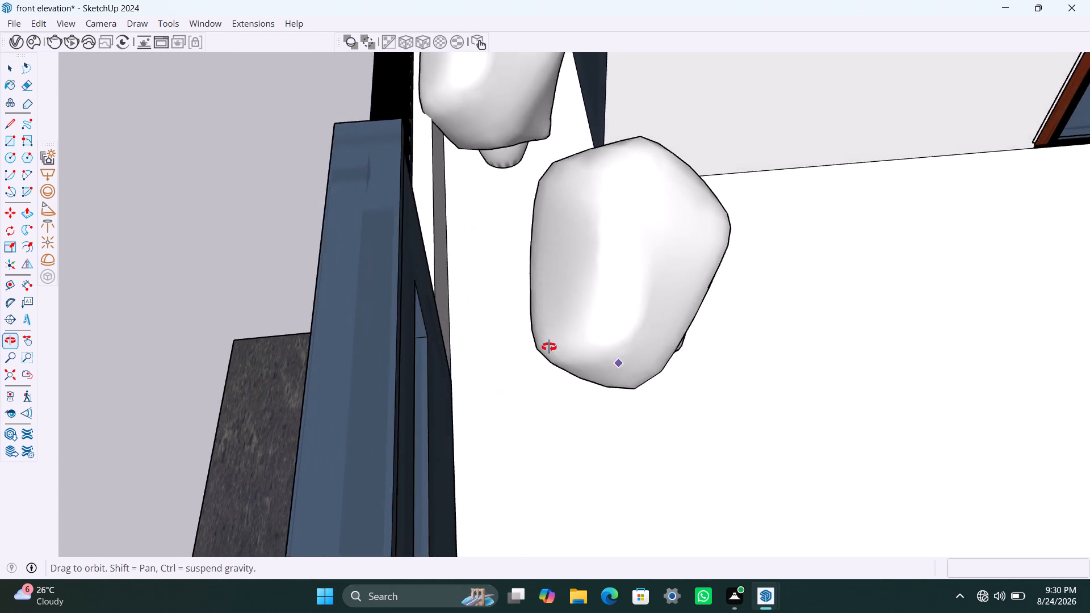
pyautogui.moveTo(549, 347); pyautogui.dragTo(473, 327, button='middle')
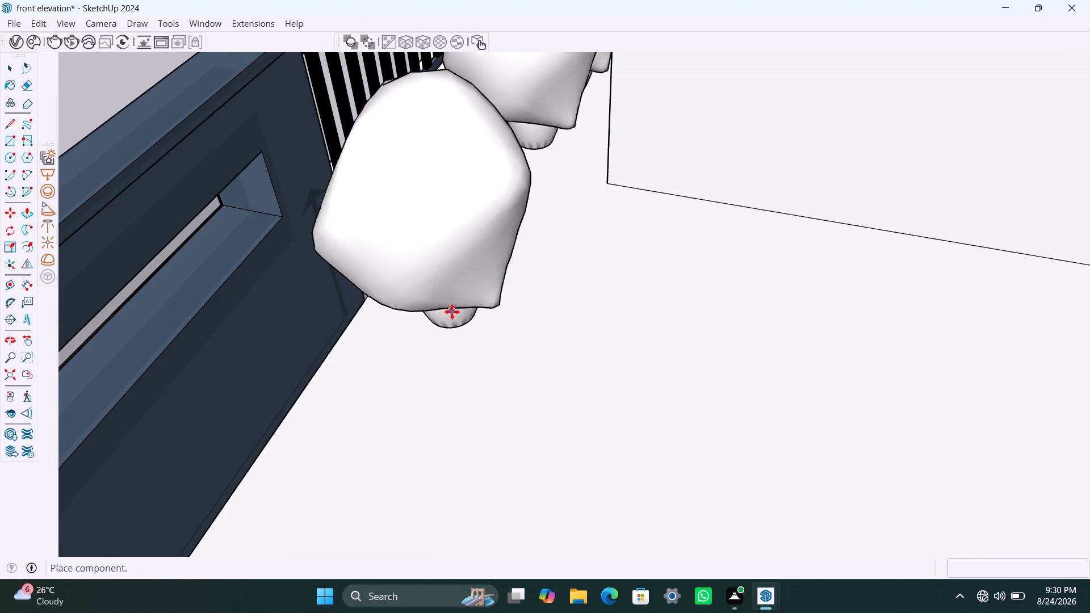
pyautogui.click(447, 307)
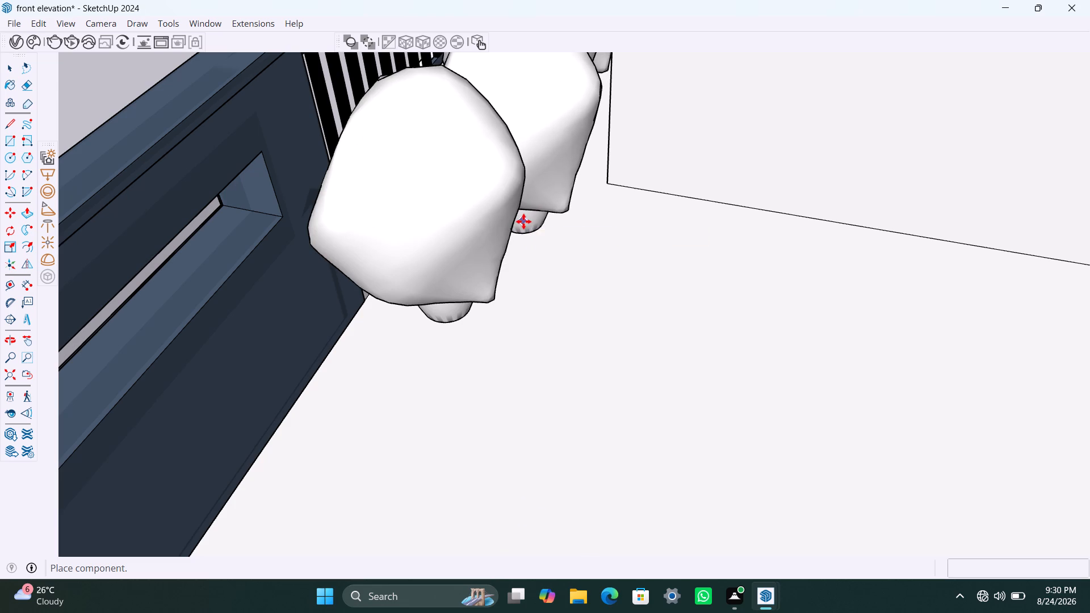
pyautogui.click(523, 221)
pyautogui.press('space')
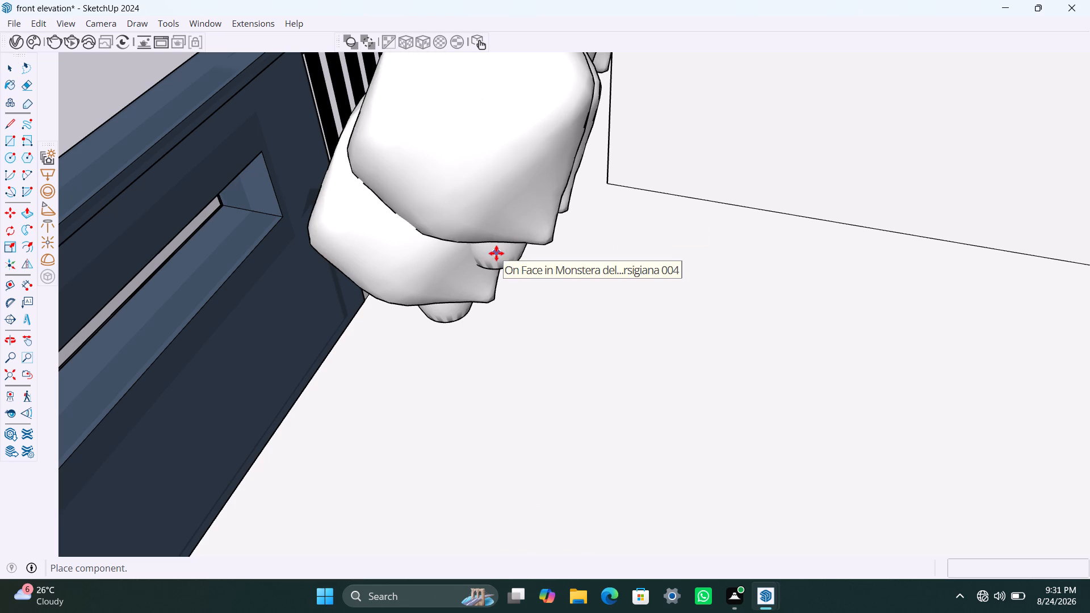
pyautogui.scroll(-13, 485, 267)
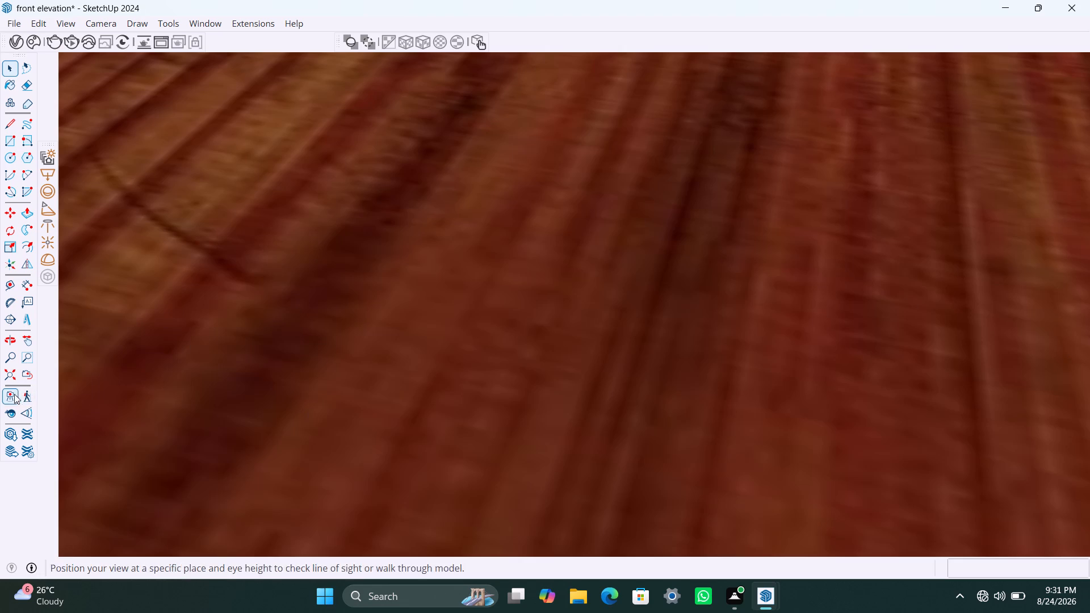
# Bring the whole model back into view and examine the top-floor plant row and the complete front elevation with the road slab.
pyautogui.click(10, 380)
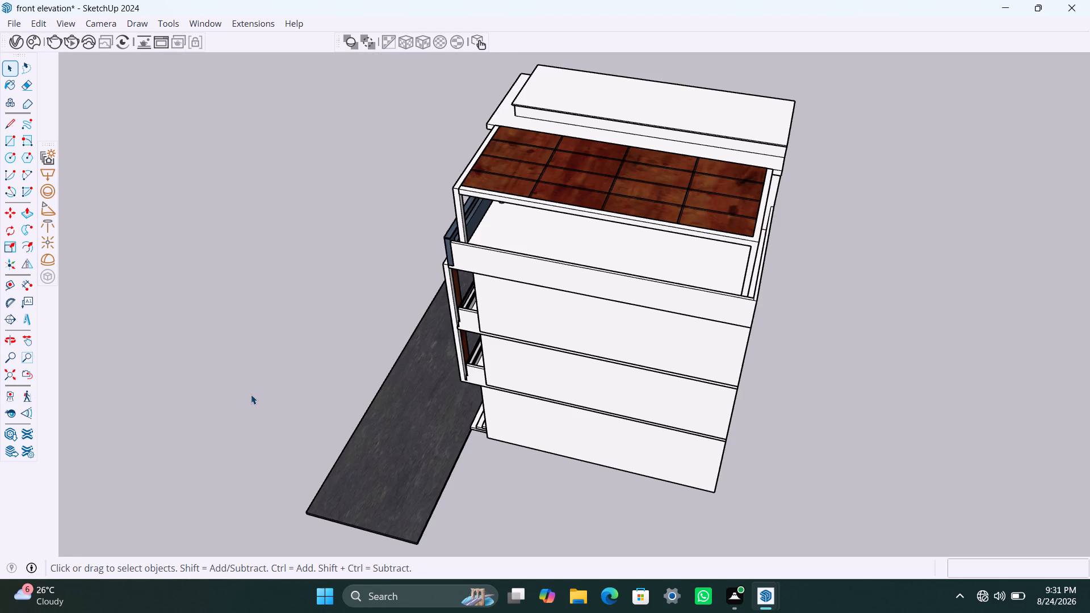
pyautogui.moveTo(254, 400); pyautogui.dragTo(505, 401, button='middle')
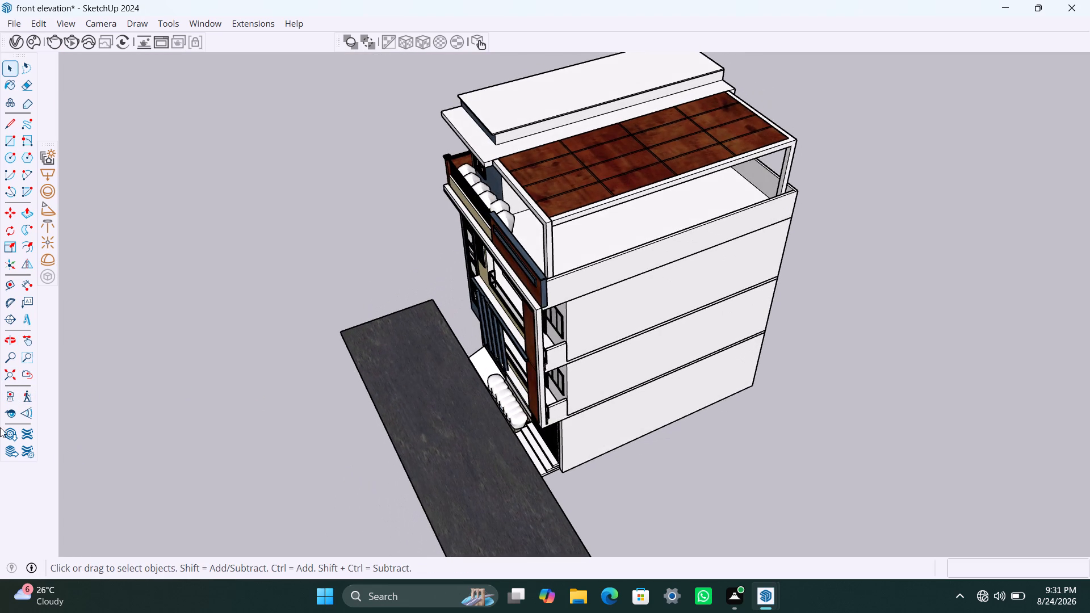
pyautogui.moveTo(367, 328); pyautogui.dragTo(509, 356, button='middle')
pyautogui.scroll(3, 376, 349)
pyautogui.moveTo(296, 361); pyautogui.dragTo(391, 378, button='middle')
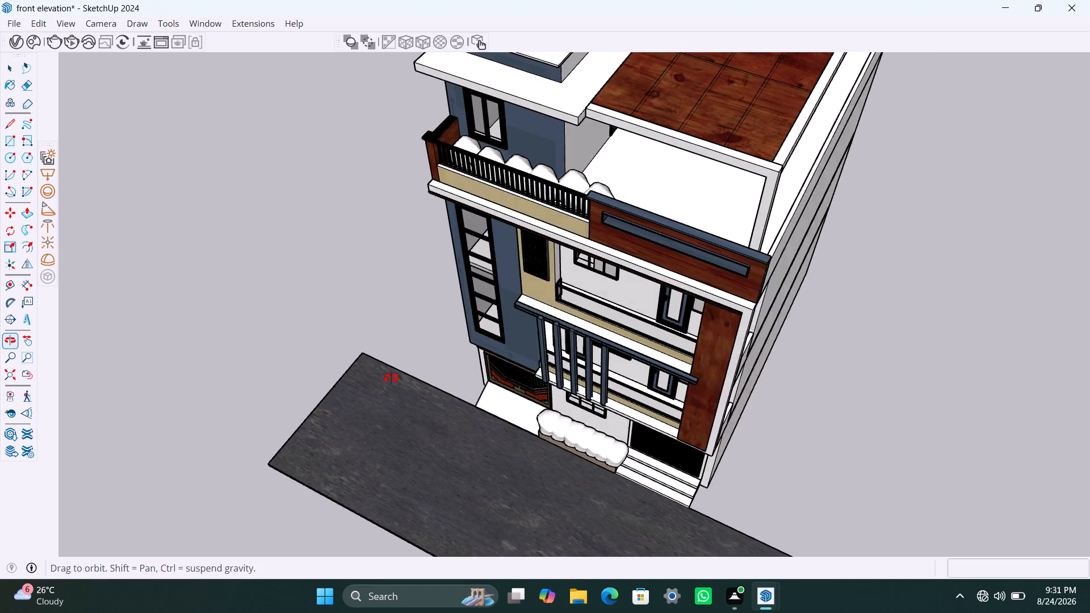
pyautogui.moveTo(391, 378); pyautogui.dragTo(410, 377, button='middle')
pyautogui.scroll(-3, 278, 329)
pyautogui.moveTo(268, 368); pyautogui.dragTo(406, 398, button='middle')
pyautogui.scroll(3, 373, 367)
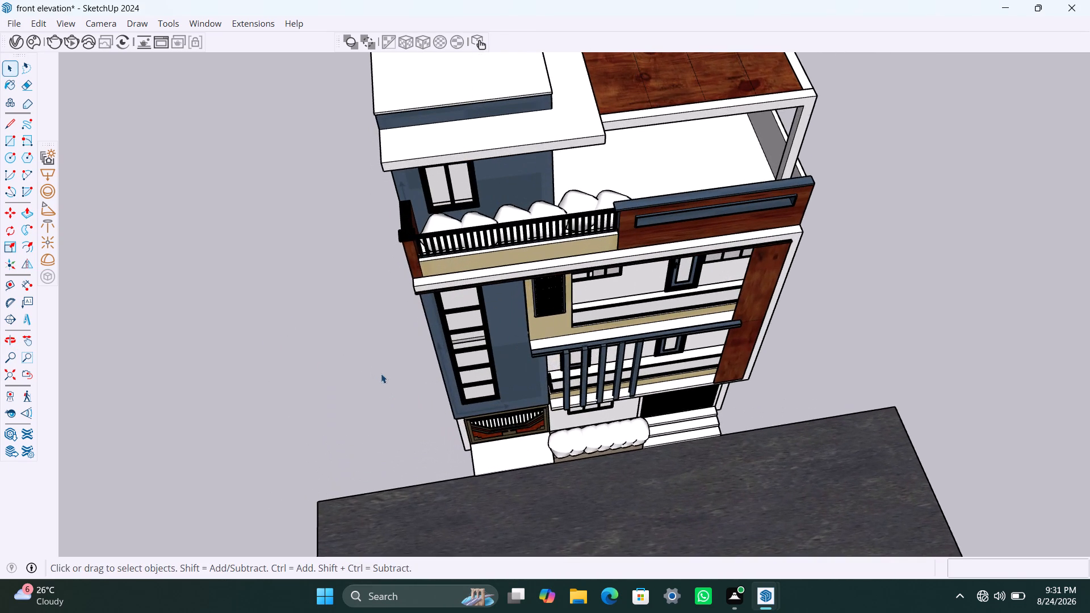
pyautogui.moveTo(370, 366); pyautogui.dragTo(284, 375, button='middle')
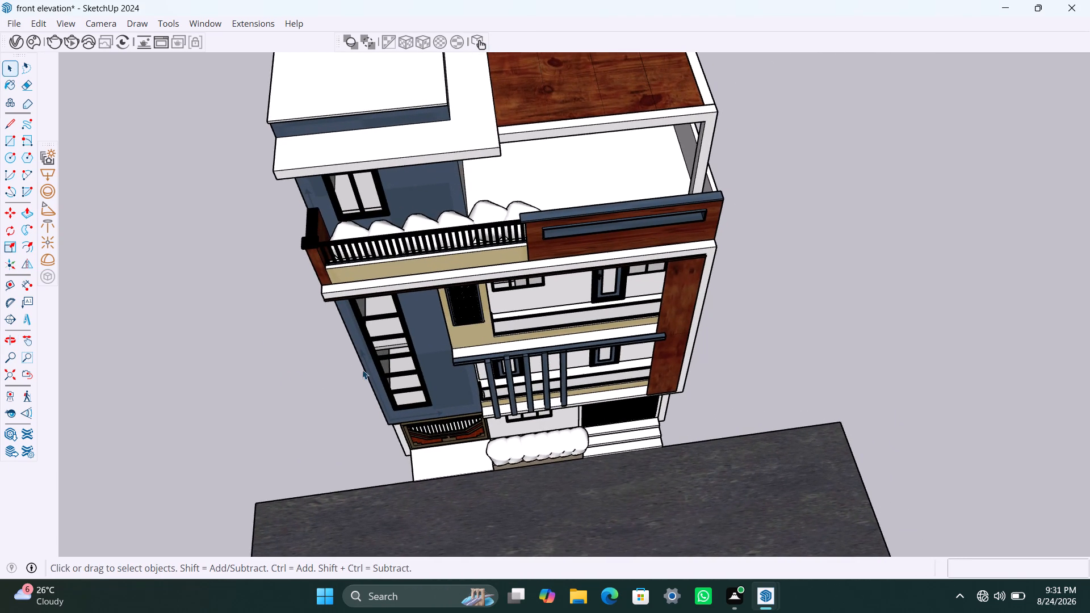
pyautogui.scroll(3, 373, 313)
pyautogui.moveTo(426, 312); pyautogui.dragTo(411, 293, button='middle')
pyautogui.scroll(-6, 408, 302)
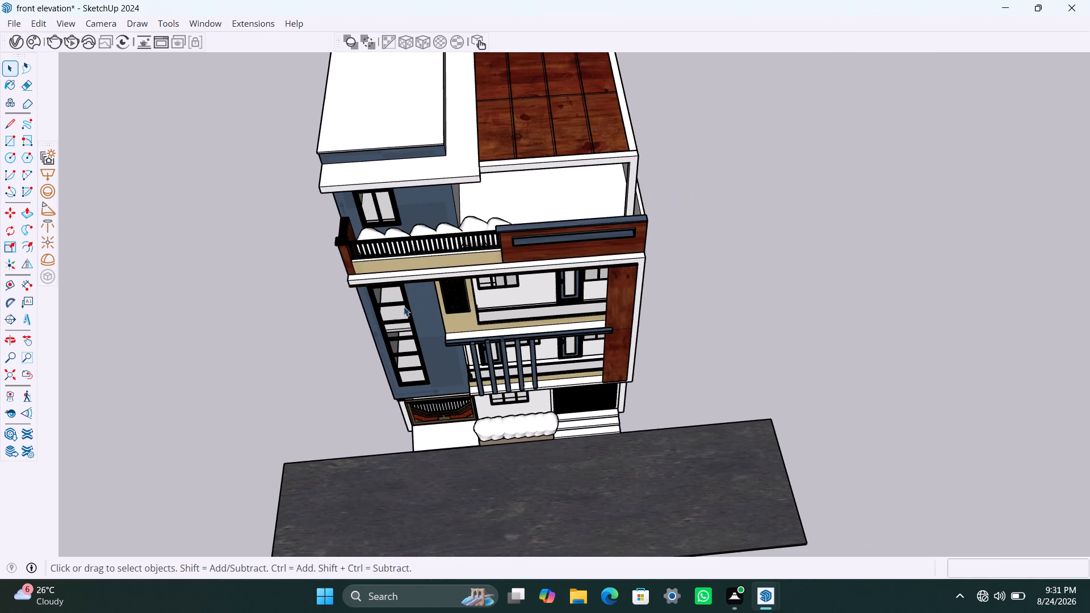
pyautogui.scroll(3, 381, 269)
pyautogui.scroll(-2, 393, 298)
pyautogui.moveTo(417, 339); pyautogui.dragTo(344, 237, button='middle')
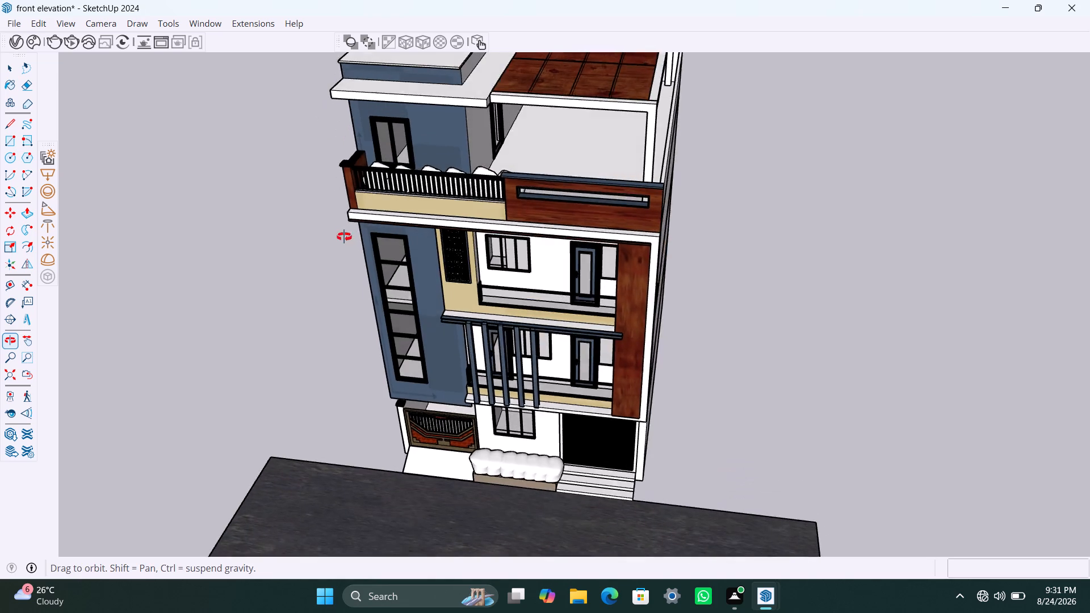
pyautogui.moveTo(344, 237); pyautogui.dragTo(367, 230, button='middle')
pyautogui.scroll(-4, 370, 278)
pyautogui.moveTo(364, 302); pyautogui.dragTo(389, 249, button='middle')
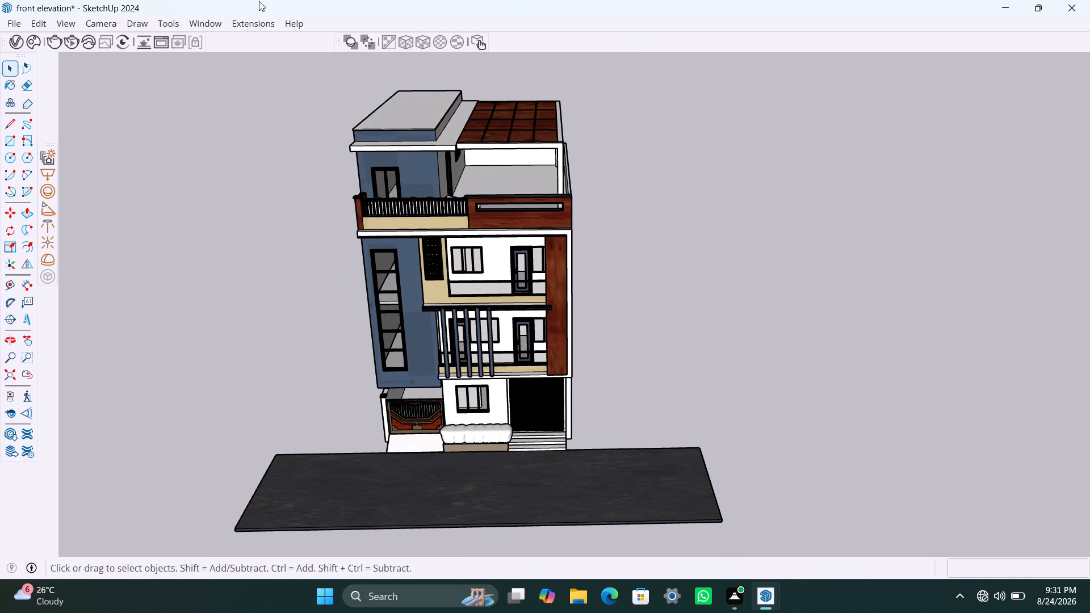
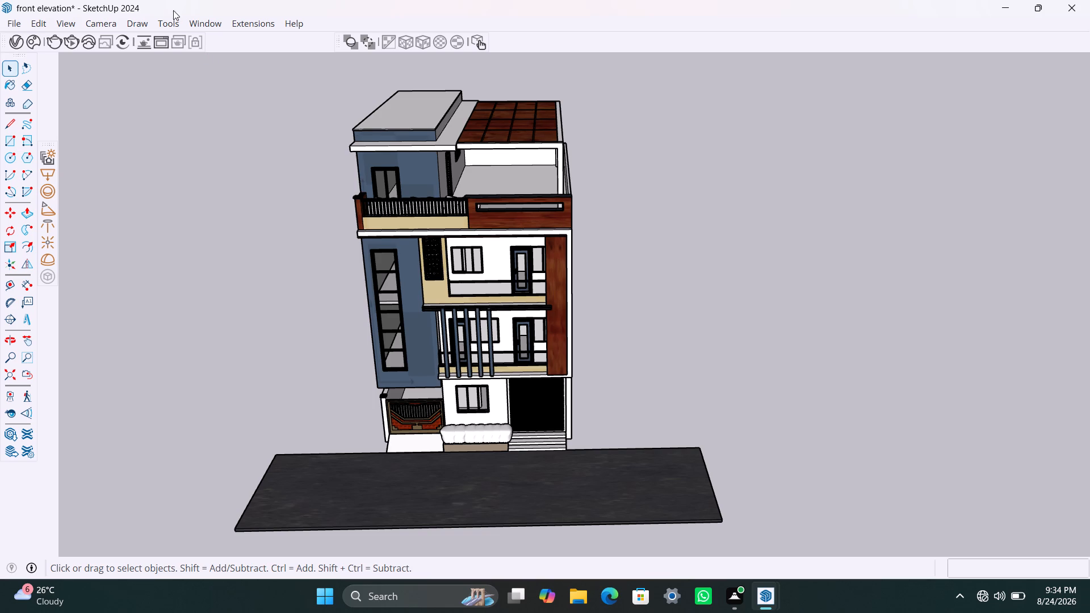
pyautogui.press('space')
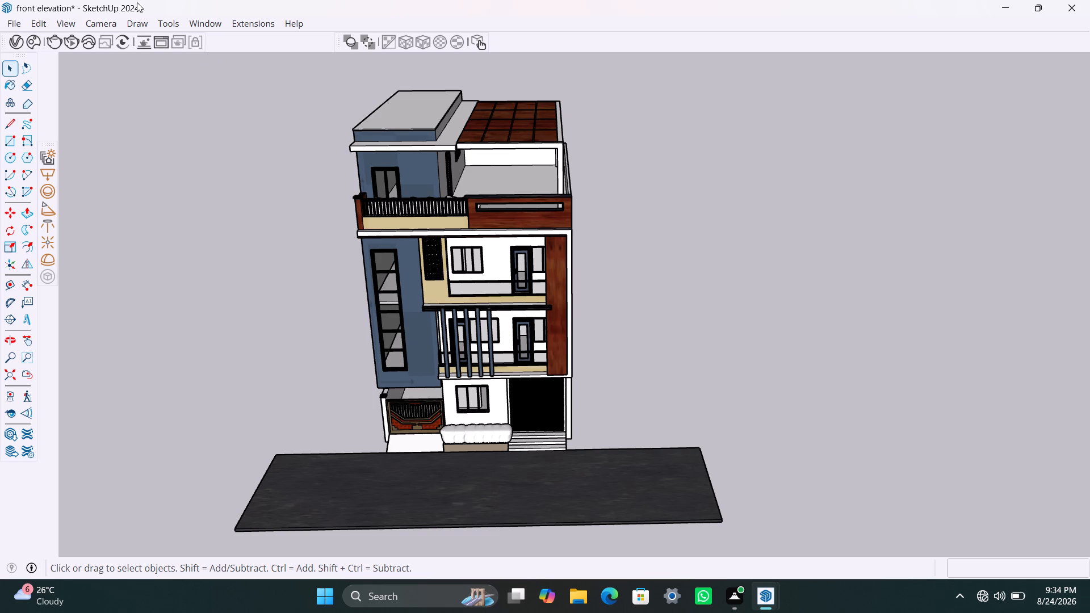
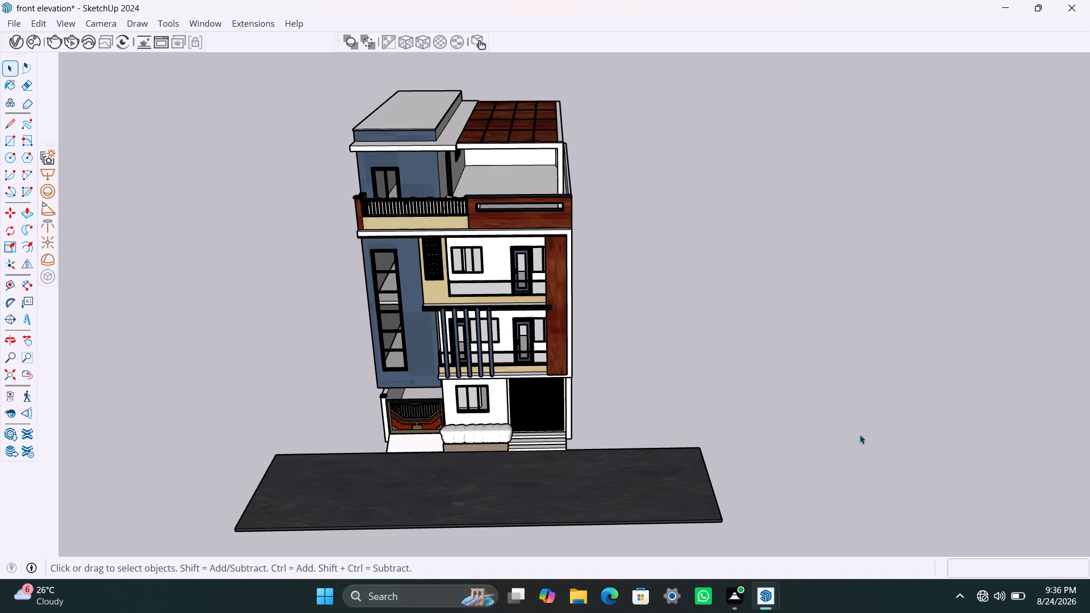
# Run an interactive V-Ray test render of the whole building with the road, stopping it before returning to the model.
pyautogui.press('space')
pyautogui.click(74, 41)
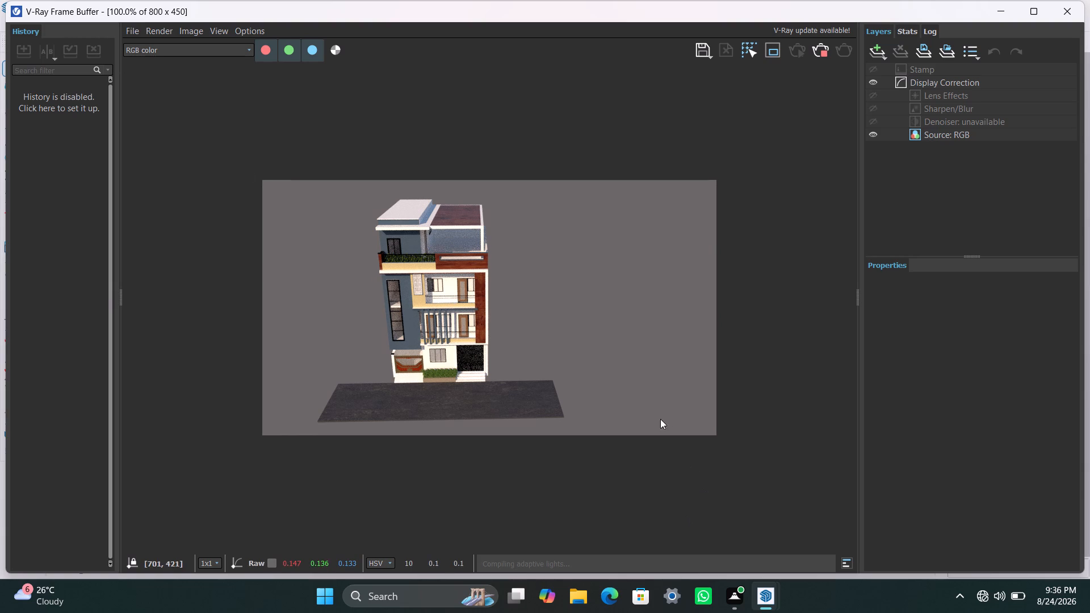
pyautogui.click(822, 53)
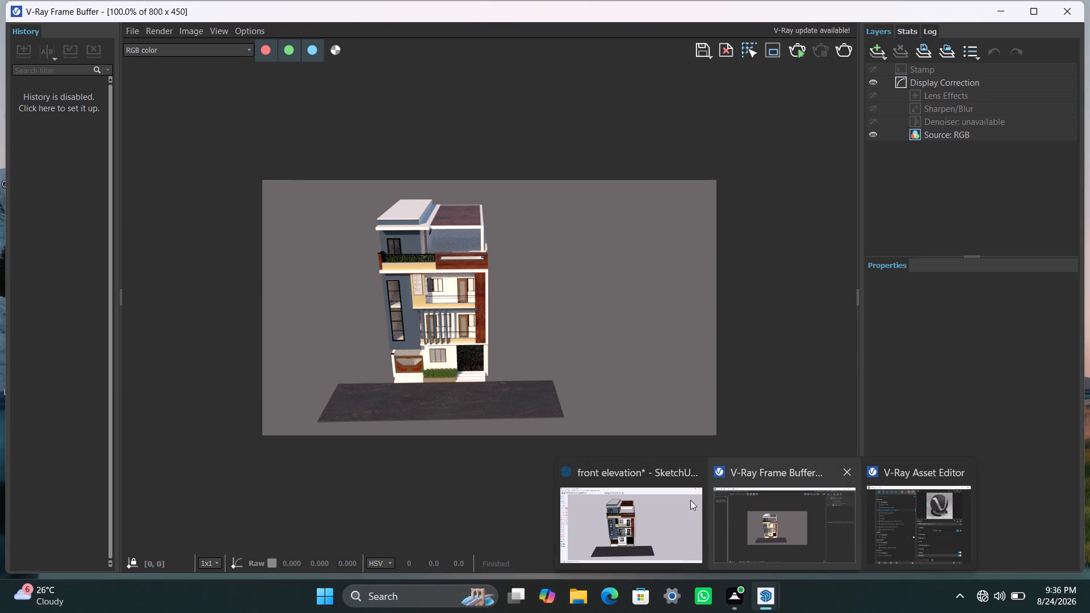
pyautogui.click(663, 505)
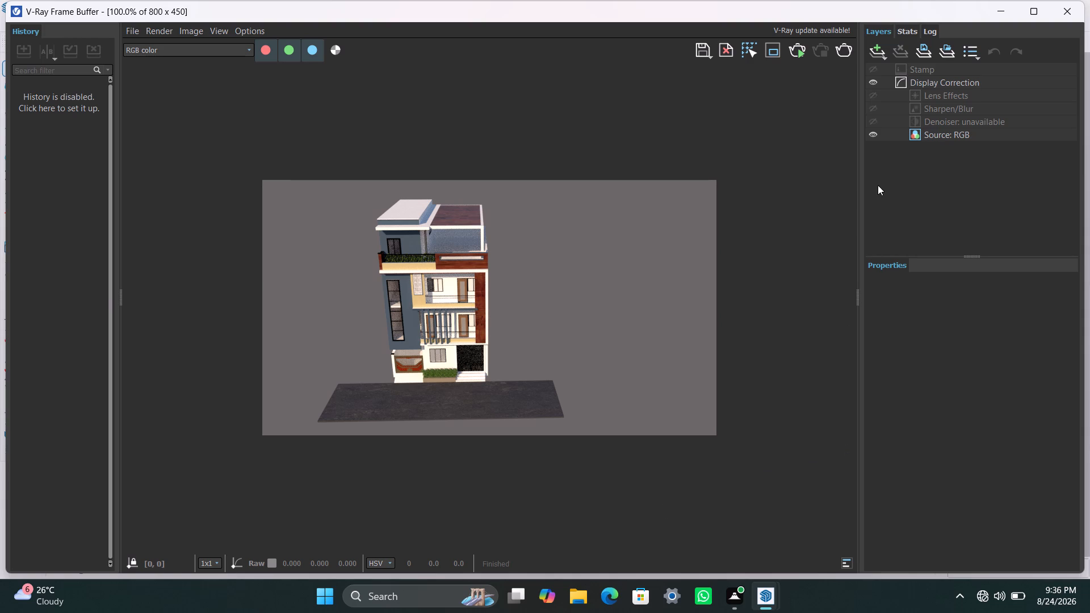
pyautogui.click(998, 11)
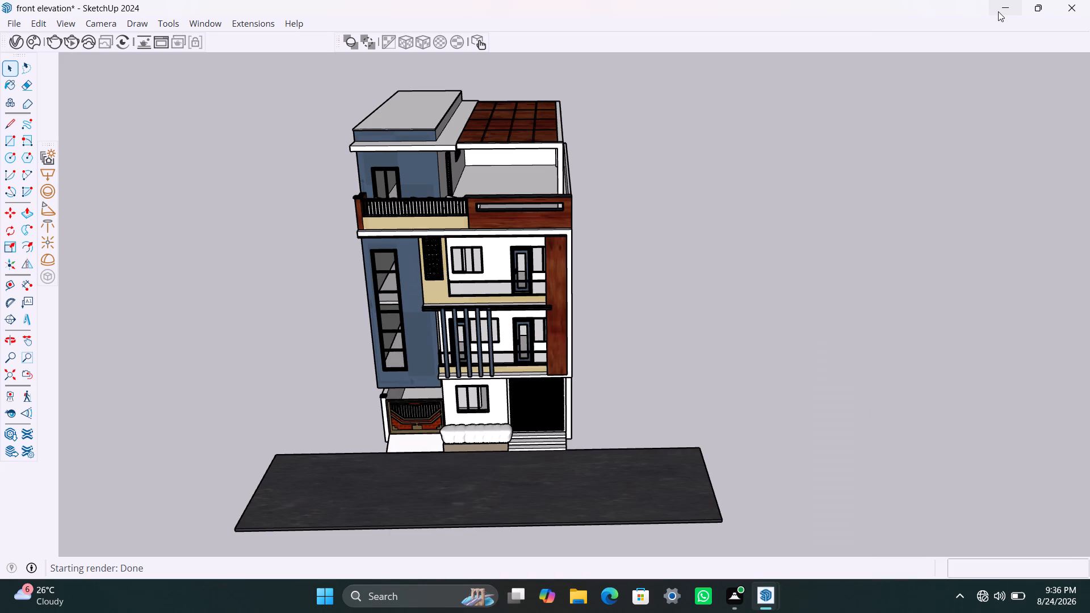
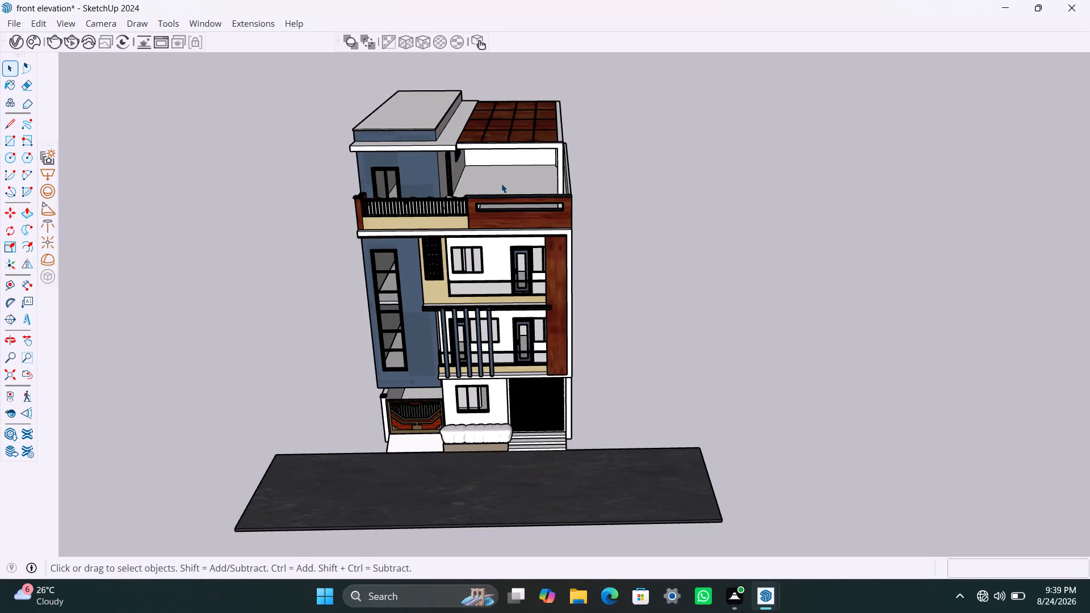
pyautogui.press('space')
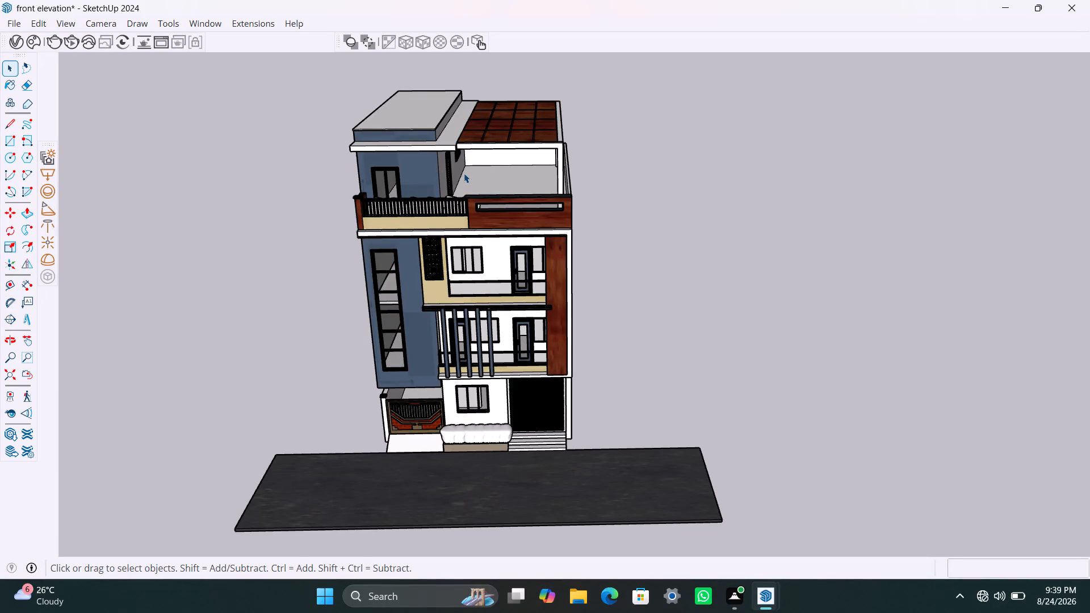
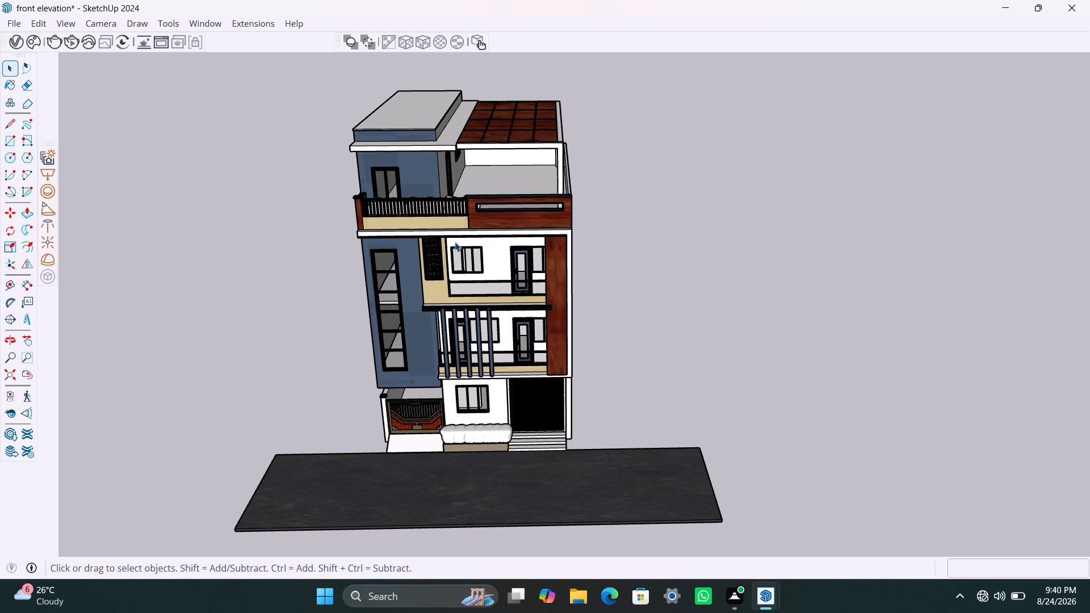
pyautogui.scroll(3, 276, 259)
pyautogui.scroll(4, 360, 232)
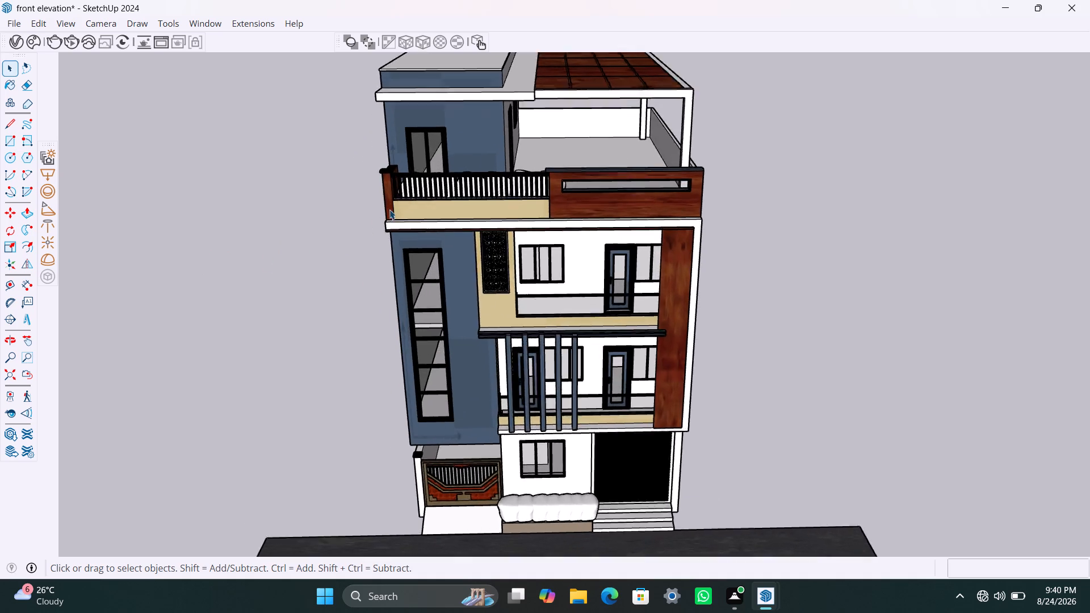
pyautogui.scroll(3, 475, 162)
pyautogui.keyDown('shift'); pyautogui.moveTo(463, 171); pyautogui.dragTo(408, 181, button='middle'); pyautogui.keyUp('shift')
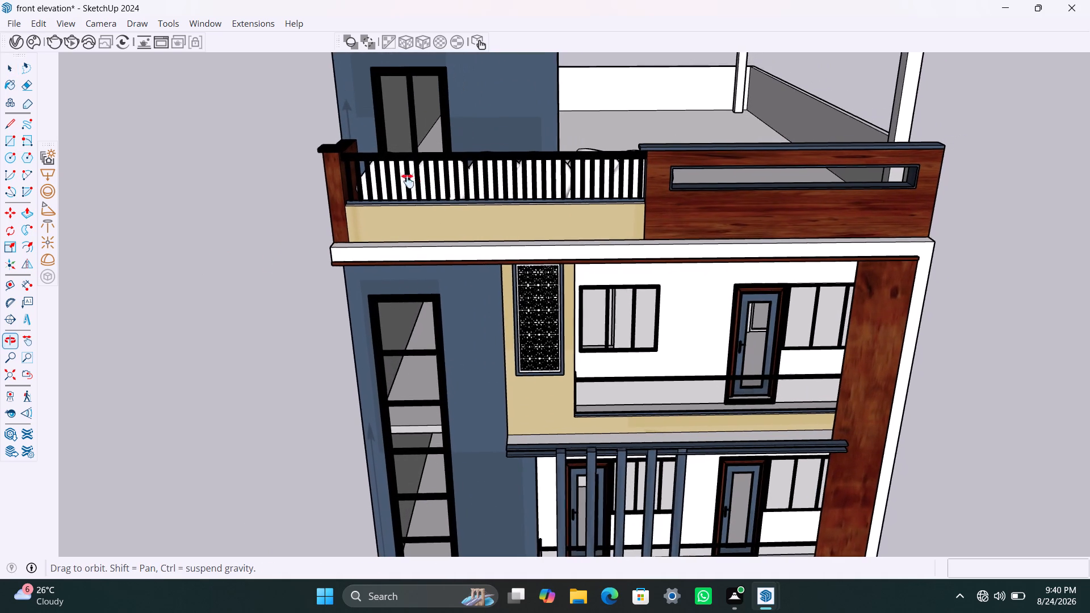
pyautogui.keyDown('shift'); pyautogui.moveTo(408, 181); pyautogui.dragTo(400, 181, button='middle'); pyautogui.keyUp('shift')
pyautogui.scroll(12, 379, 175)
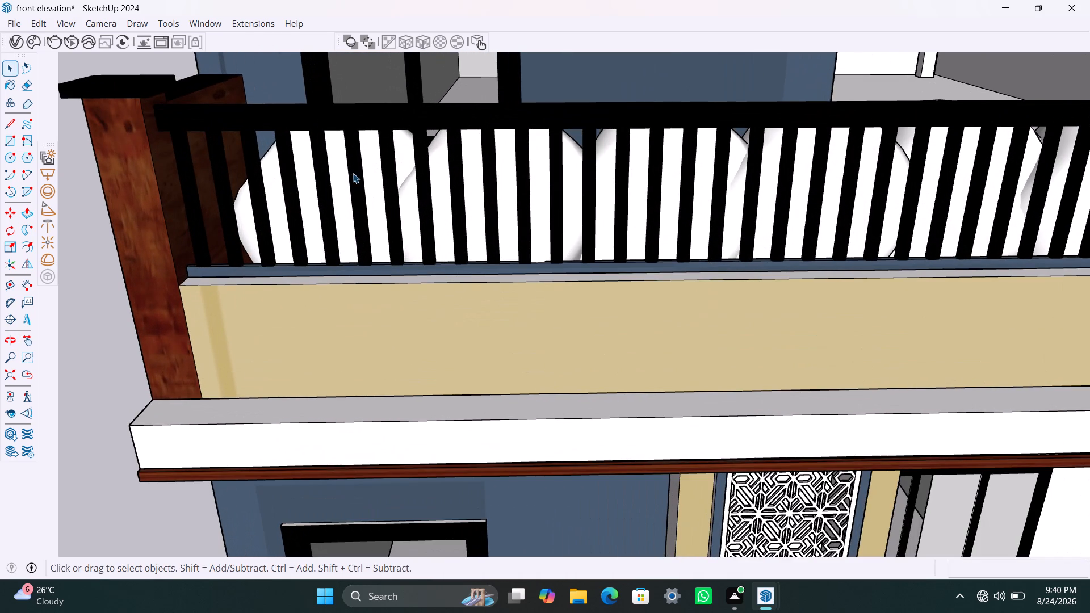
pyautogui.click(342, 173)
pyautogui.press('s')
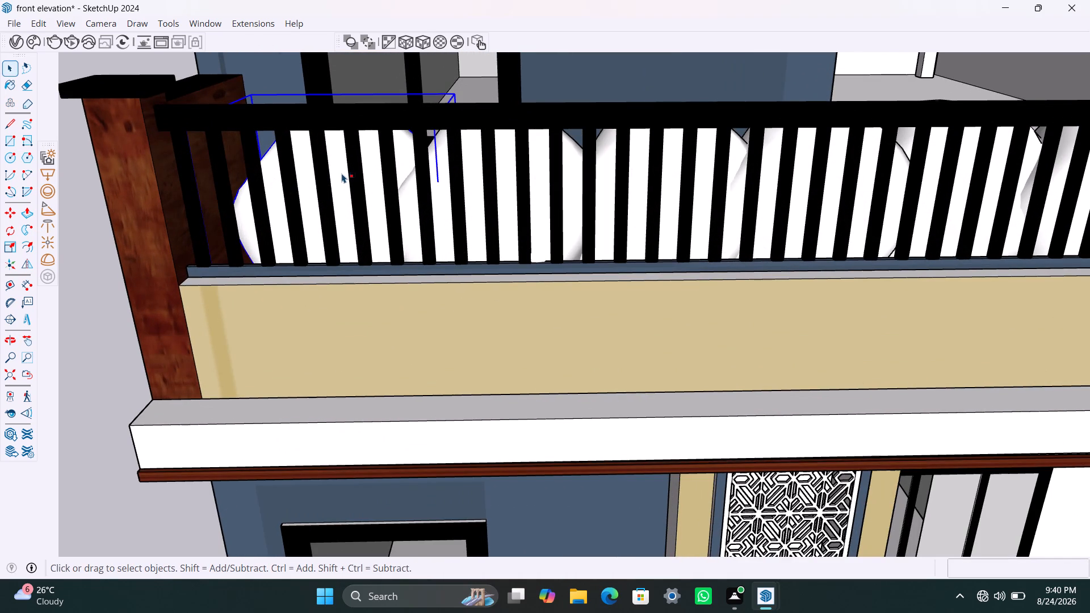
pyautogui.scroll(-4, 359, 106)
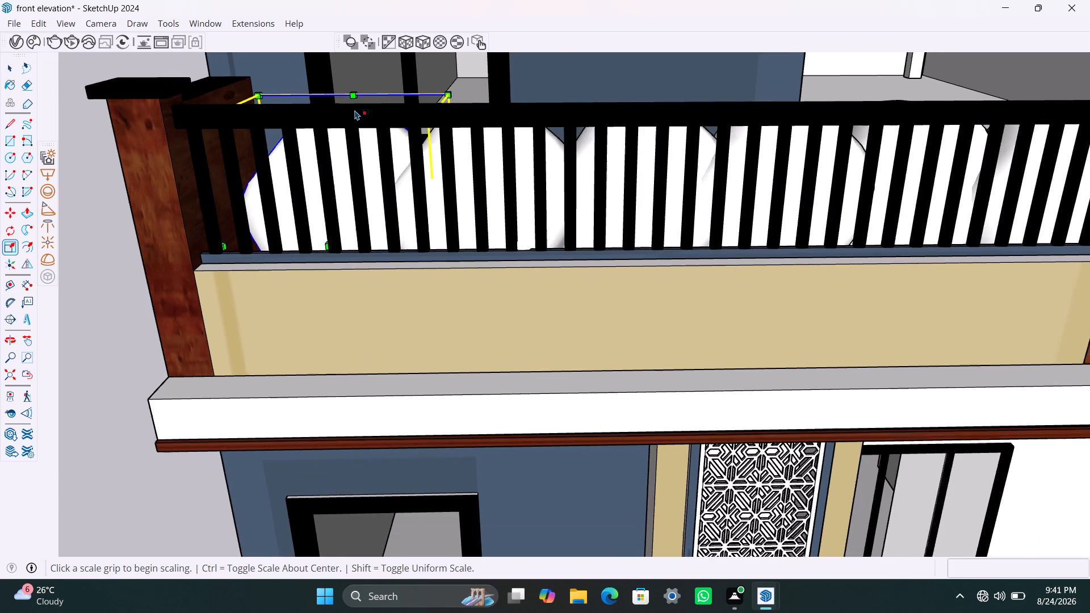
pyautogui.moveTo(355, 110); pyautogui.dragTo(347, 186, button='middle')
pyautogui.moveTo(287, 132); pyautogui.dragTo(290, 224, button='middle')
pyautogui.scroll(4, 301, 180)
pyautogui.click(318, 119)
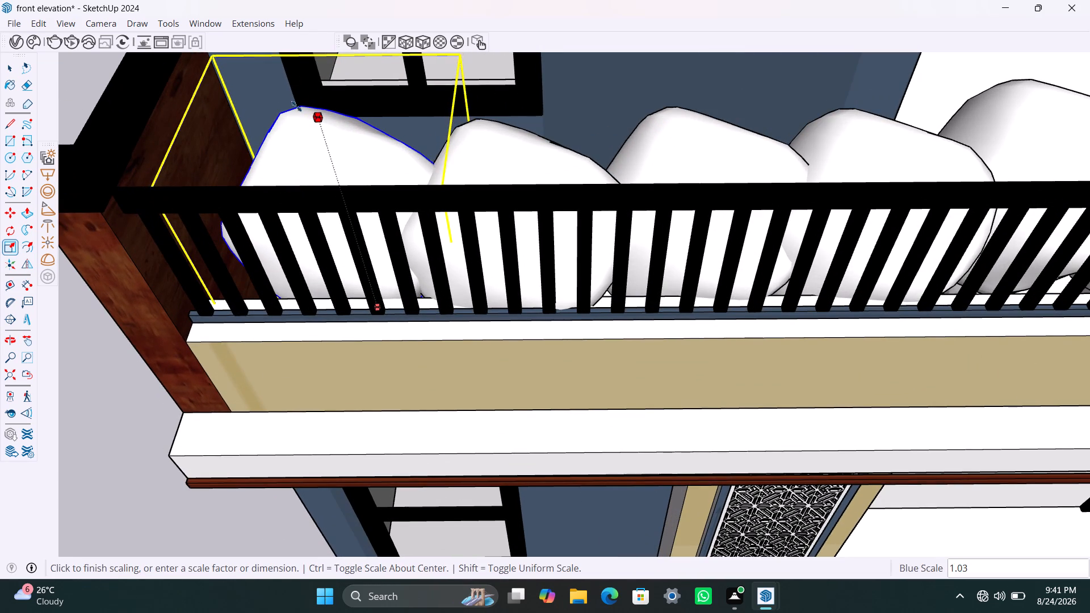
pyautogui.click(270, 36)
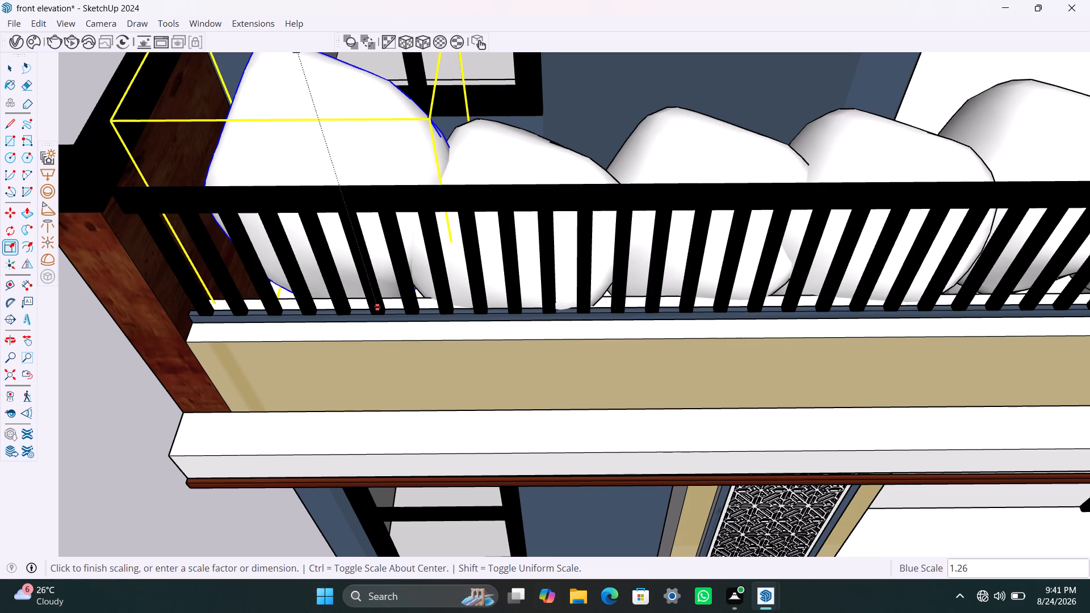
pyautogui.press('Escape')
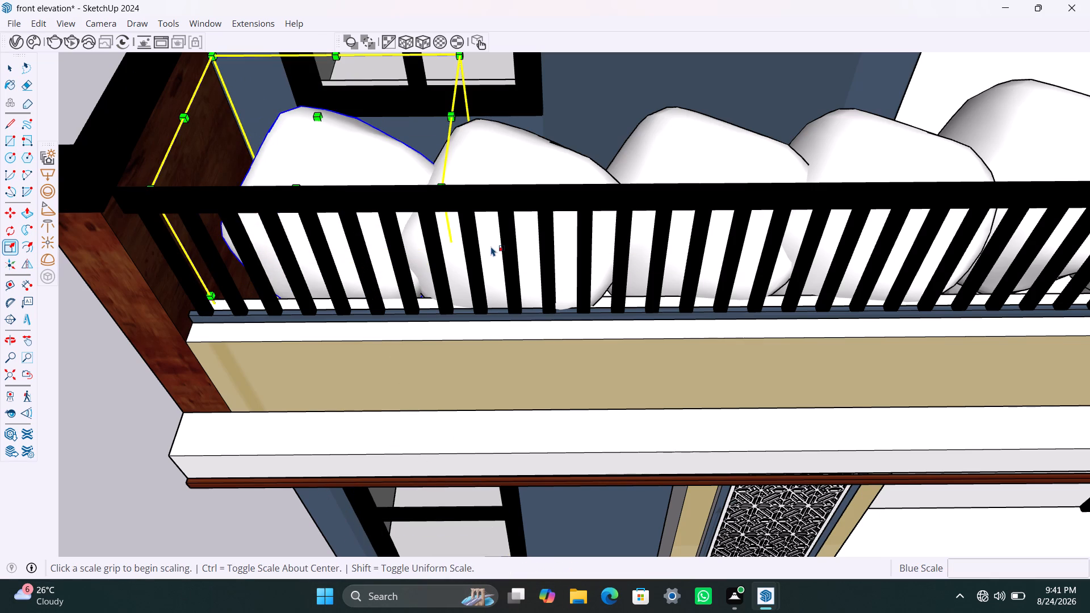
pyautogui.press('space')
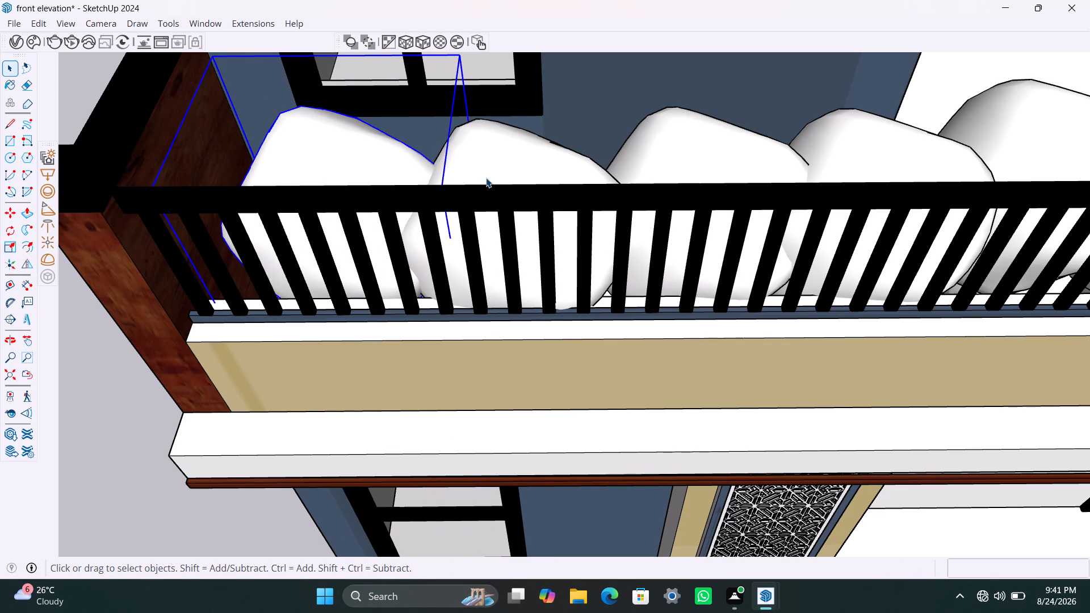
# Stretch the second plant from the corner post behind the top-floor railing vertically by a factor of 1.21.
pyautogui.click(486, 178)
pyautogui.press('s')
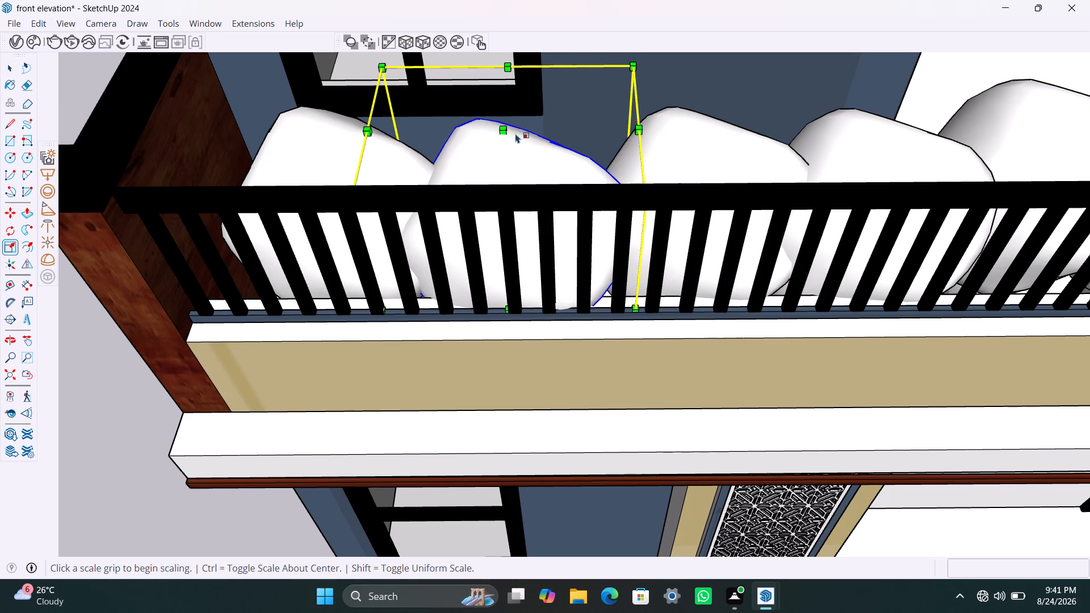
pyautogui.click(508, 126)
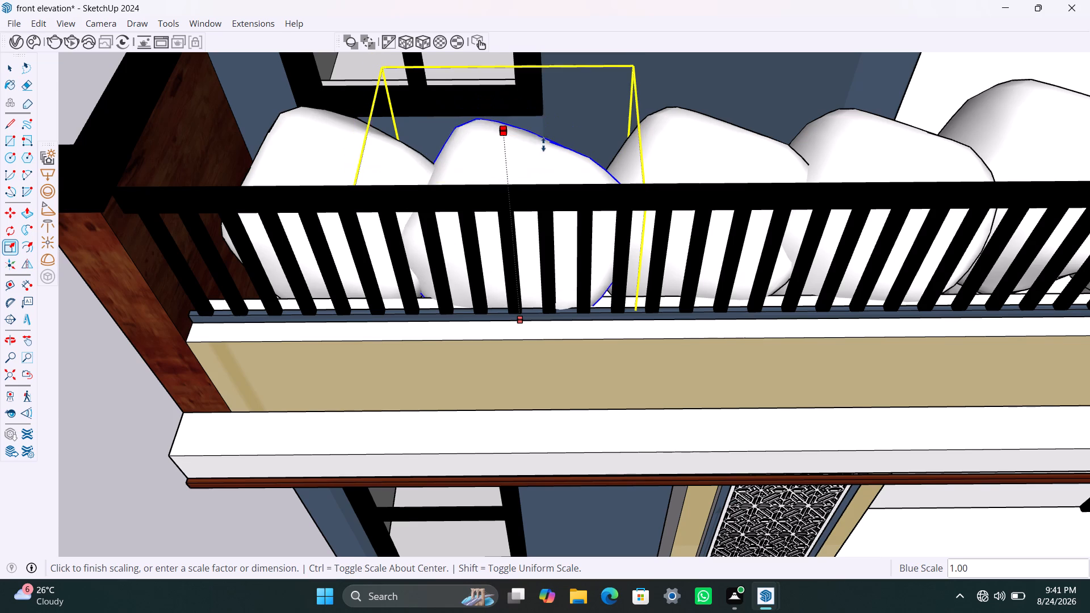
pyautogui.scroll(-1, 539, 145)
pyautogui.moveTo(531, 137); pyautogui.dragTo(424, 138, button='middle')
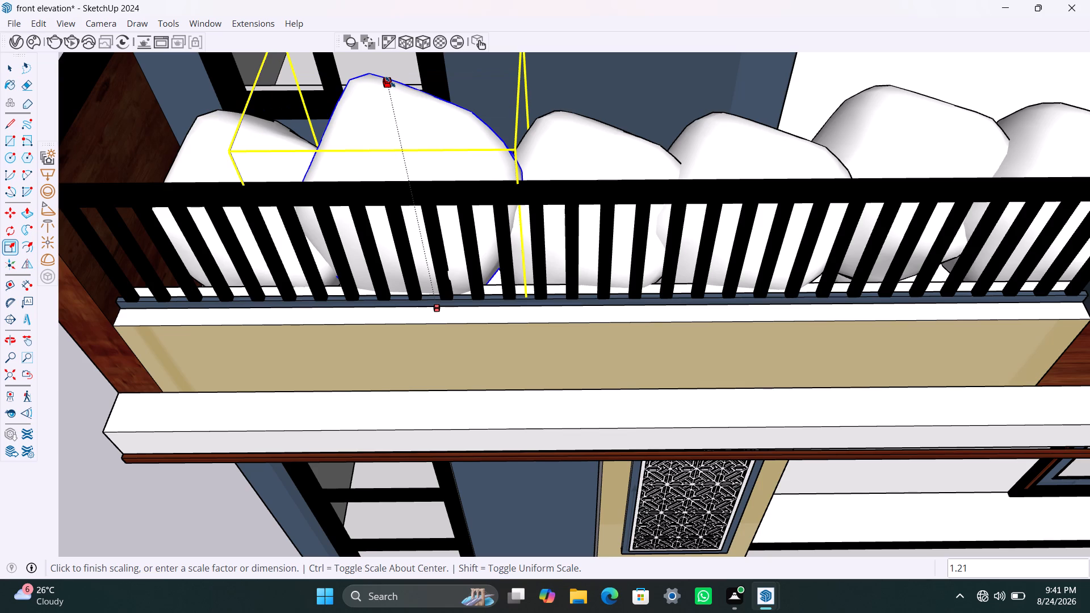
pyautogui.click(391, 82)
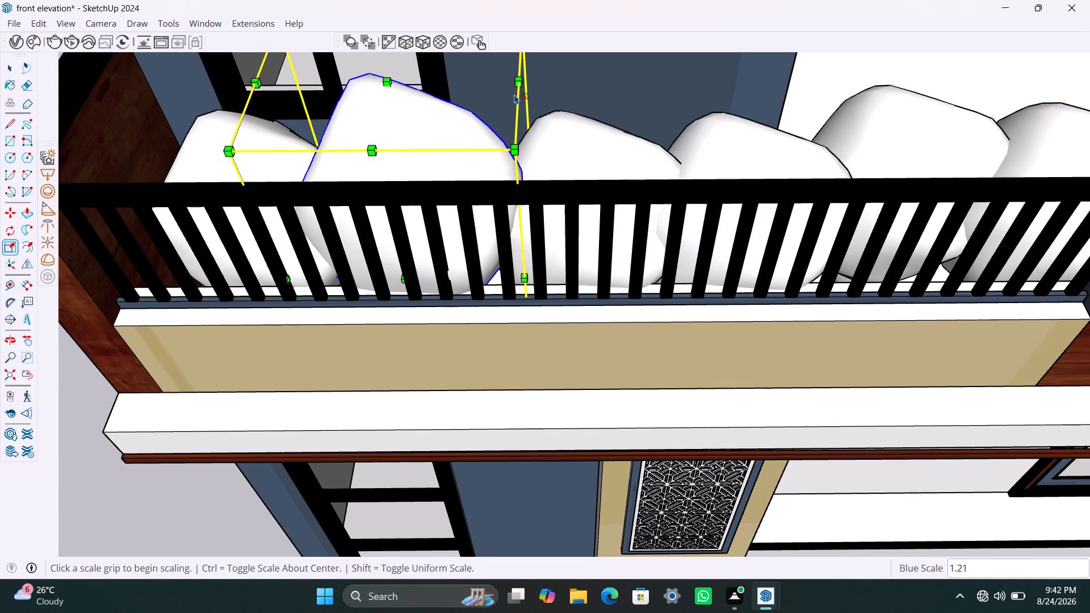
pyautogui.click(560, 167)
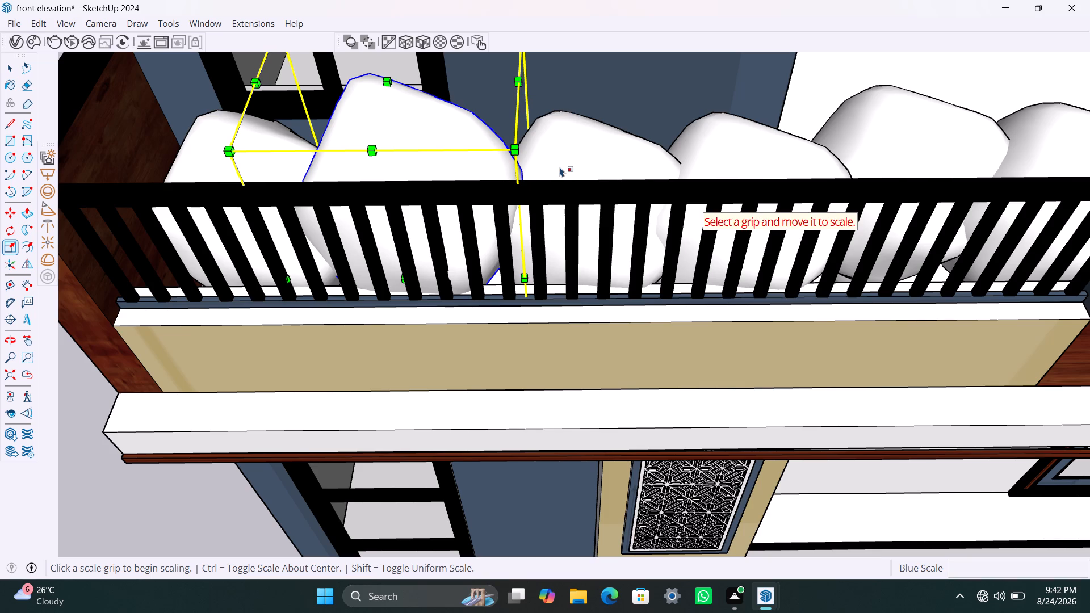
pyautogui.click(562, 152)
pyautogui.press('space')
# Stretch the third plant behind the top-floor railing taller, then reduce its height slightly to suit the neighbouring plants.
pyautogui.click(561, 141)
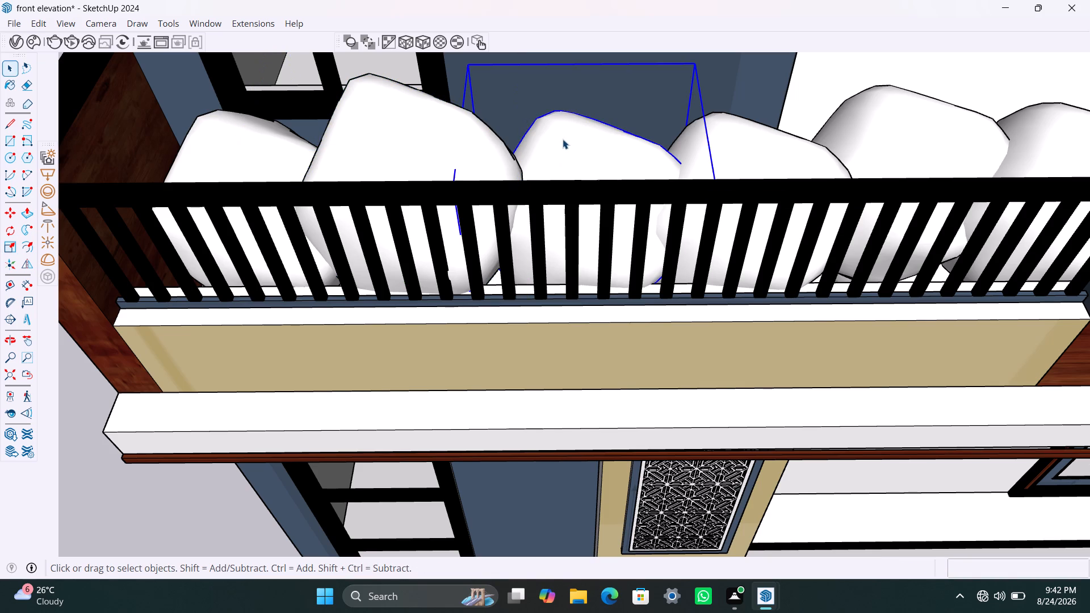
pyautogui.press('s')
pyautogui.click(582, 120)
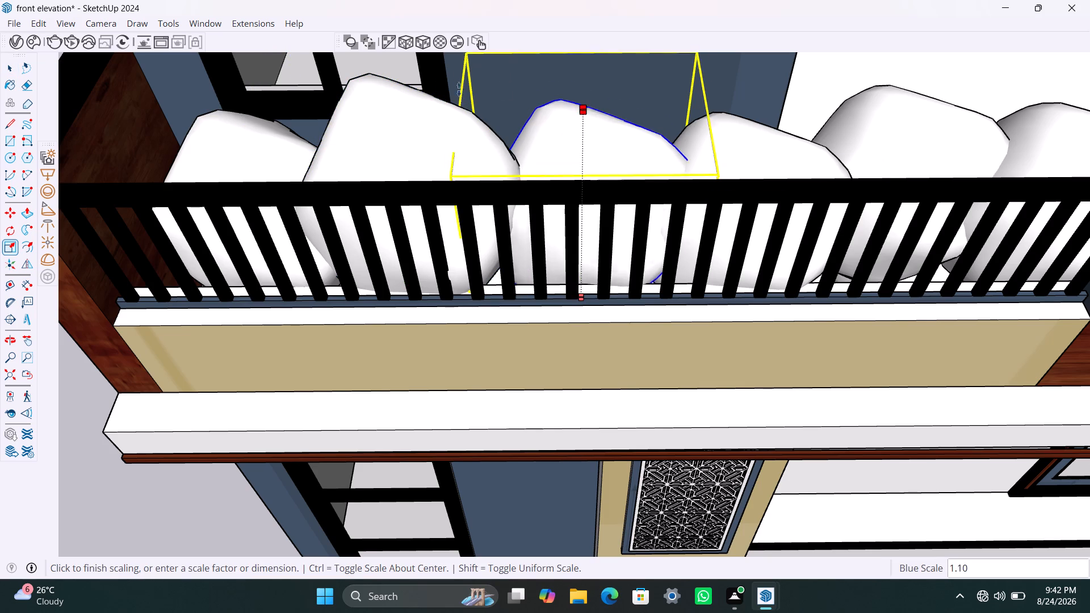
pyautogui.click(379, 77)
pyautogui.scroll(-8, 609, 136)
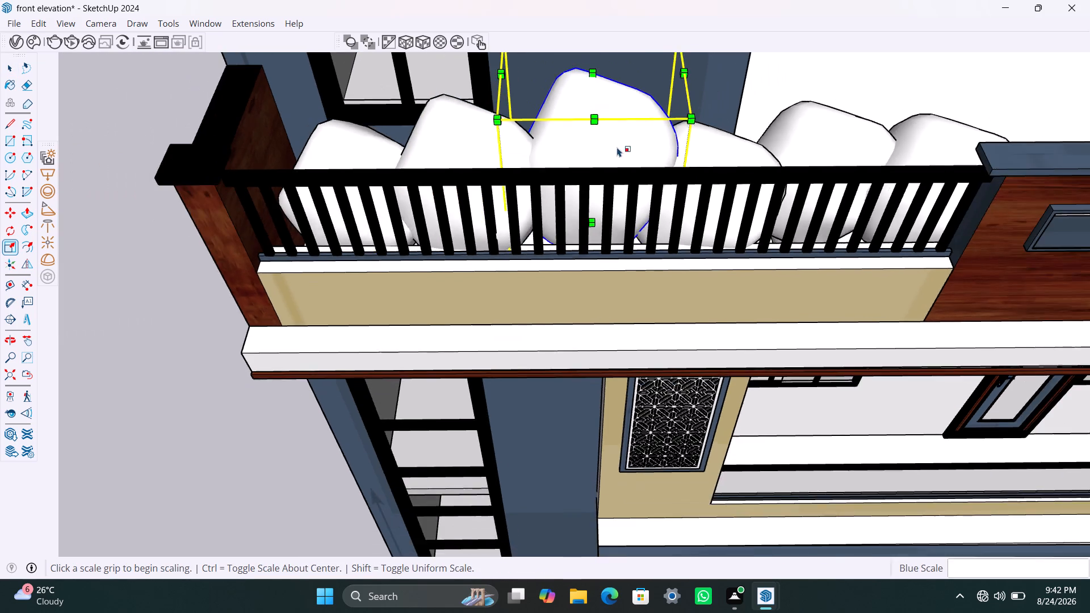
pyautogui.scroll(-2, 617, 147)
pyautogui.keyDown('shift'); pyautogui.moveTo(626, 148); pyautogui.dragTo(554, 192, button='middle'); pyautogui.keyUp('shift')
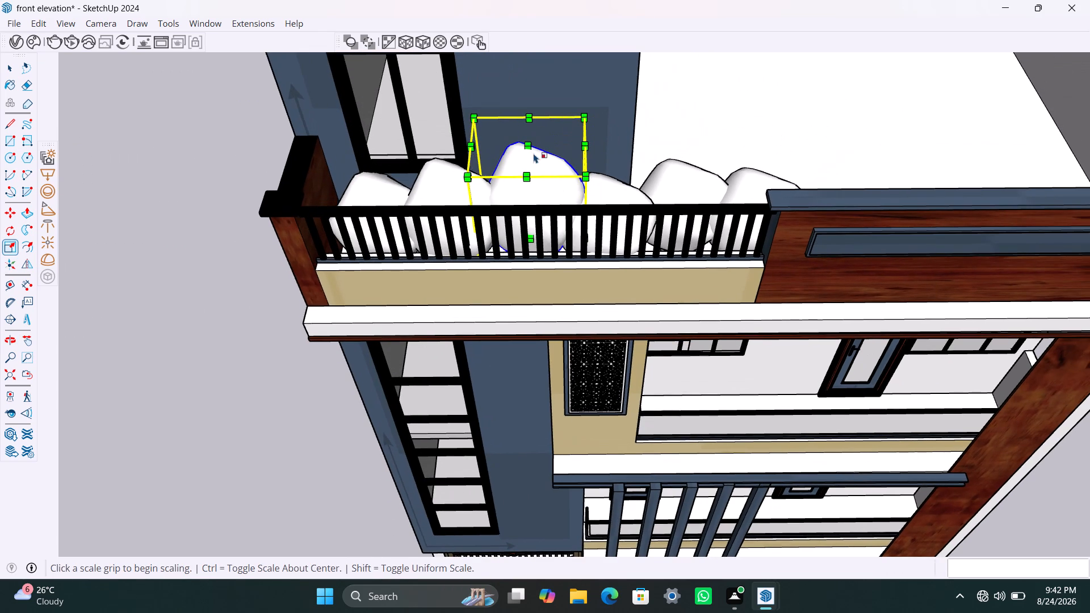
pyautogui.click(533, 144)
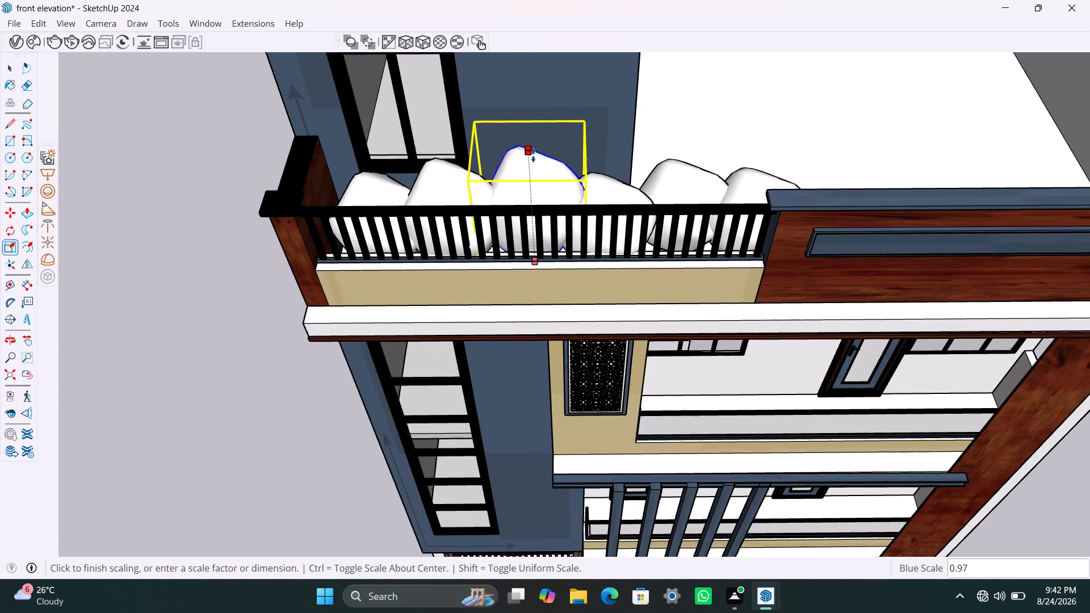
pyautogui.click(533, 157)
pyautogui.press('space')
# Stretch the fourth plant behind the top-floor railing vertically to about the third plant's height.
pyautogui.click(599, 192)
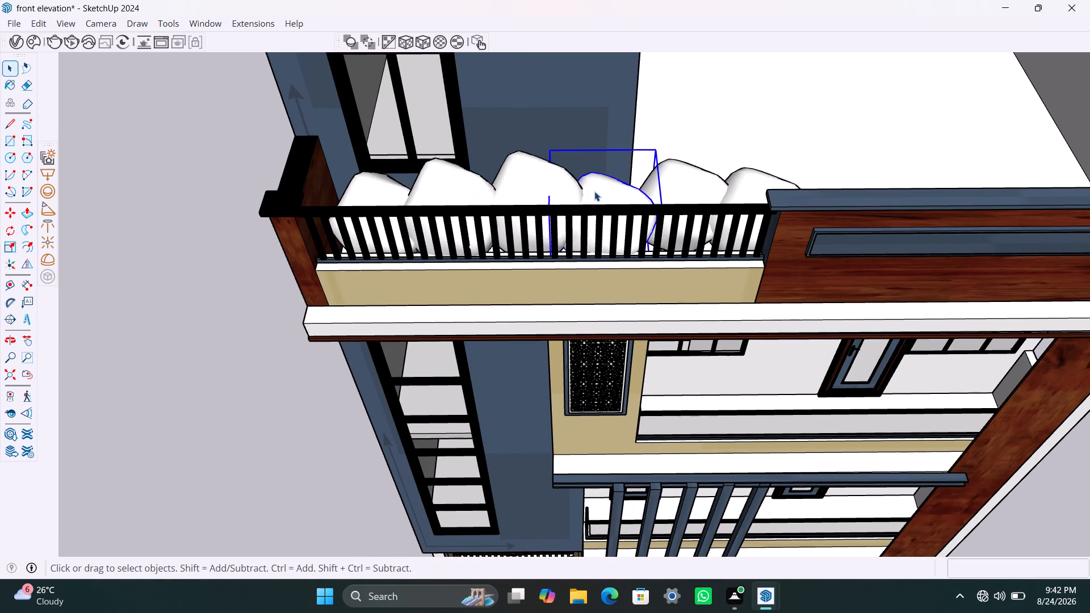
pyautogui.press('s')
pyautogui.click(603, 181)
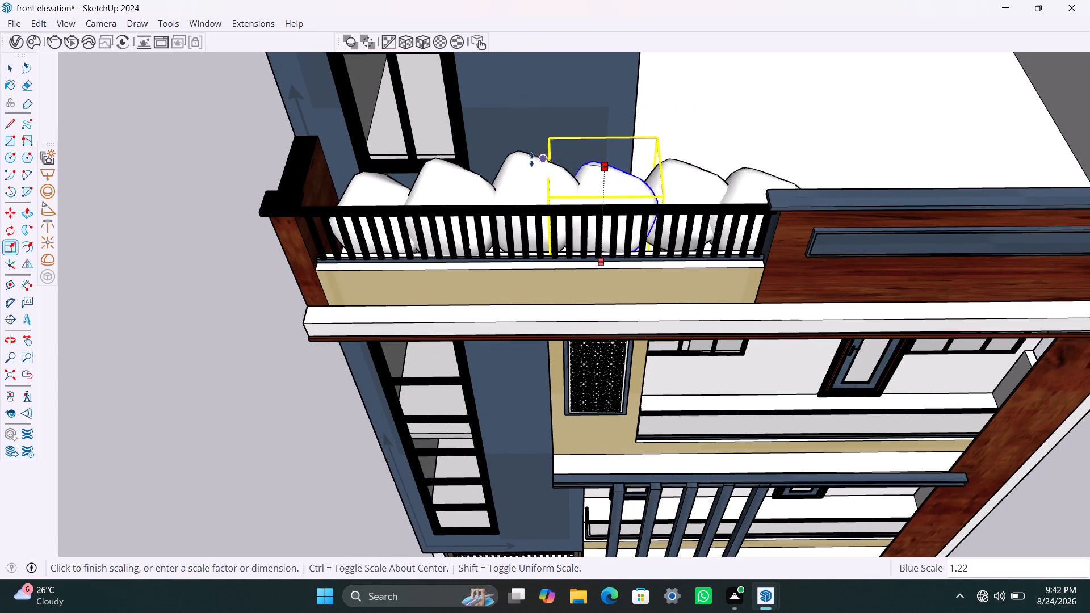
pyautogui.click(520, 154)
pyautogui.press('space')
# Stretch the fifth plant behind the top-floor railing vertically, using the fourth plant's top as the height reference.
pyautogui.click(691, 166)
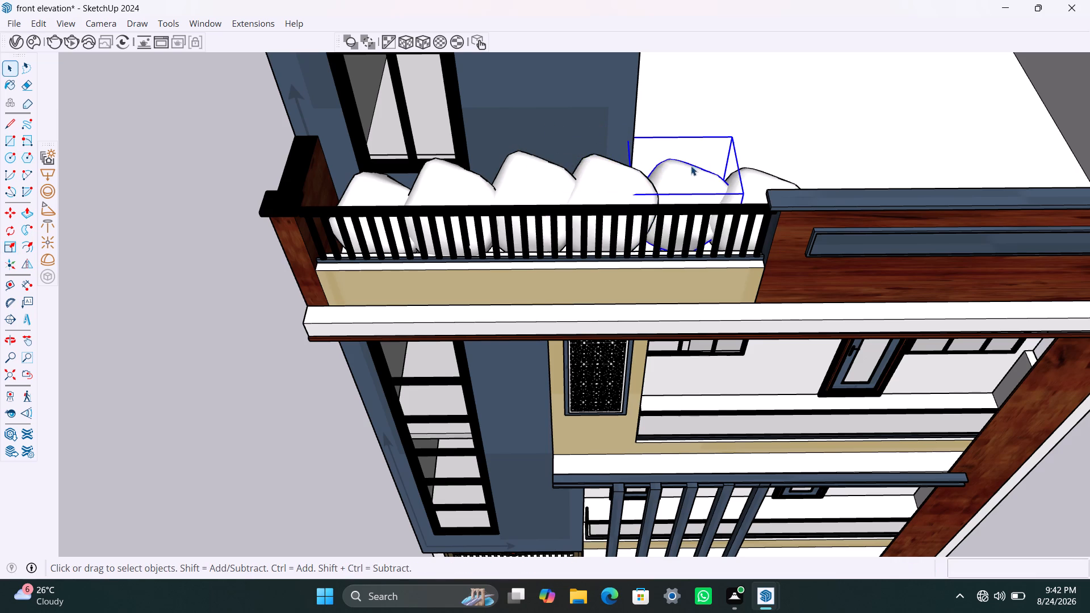
pyautogui.press('s')
pyautogui.click(683, 165)
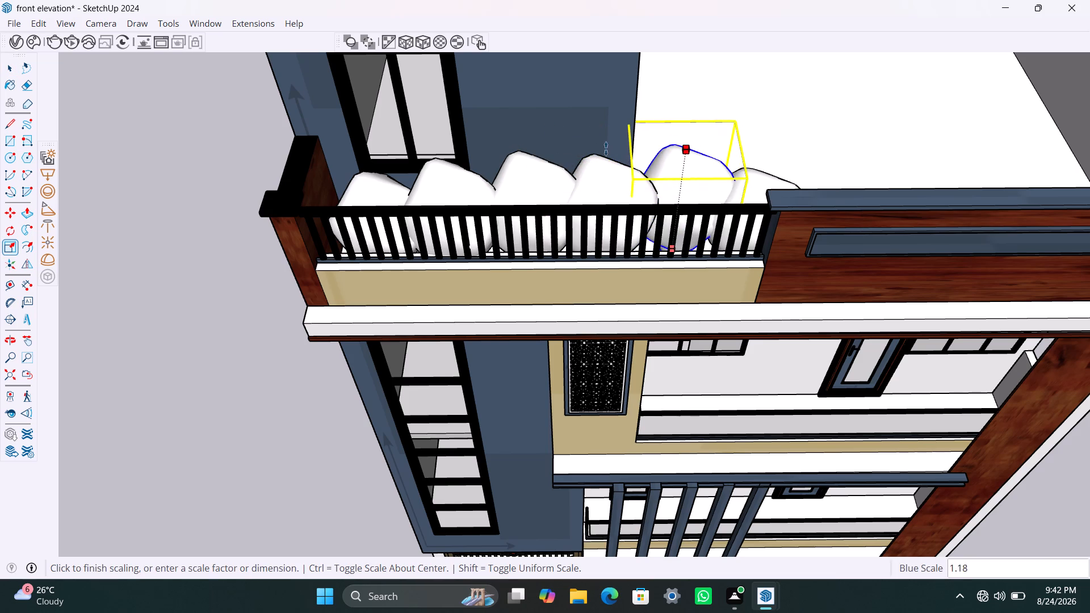
pyautogui.click(591, 152)
pyautogui.press('space')
# Stretch the sixth plant, beside the wood-clad parapet, vertically in two passes to nearly the fifth plant's height.
pyautogui.click(758, 178)
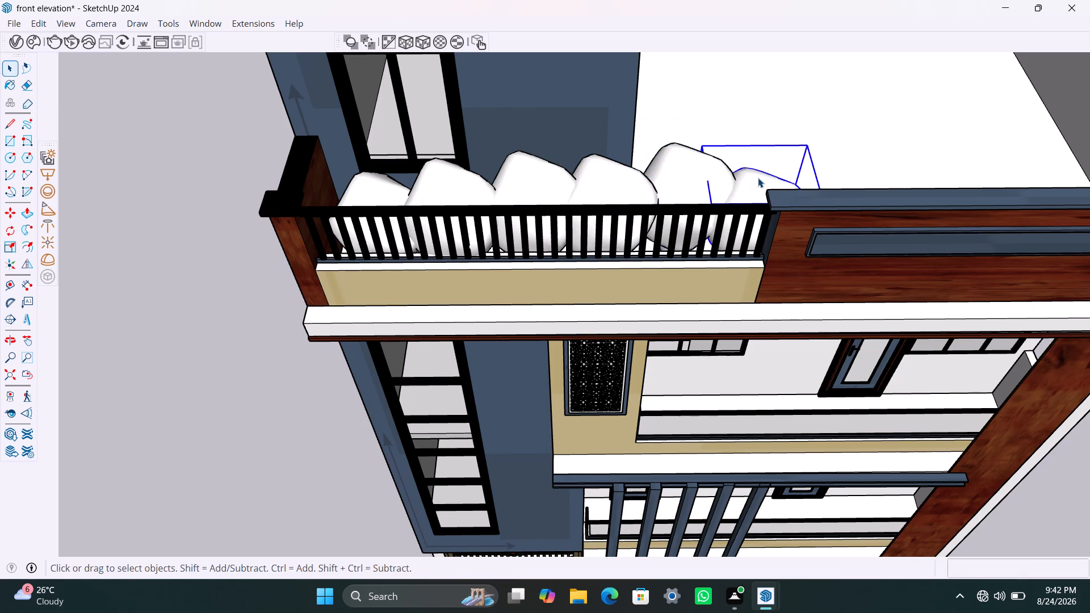
pyautogui.press('s')
pyautogui.click(759, 170)
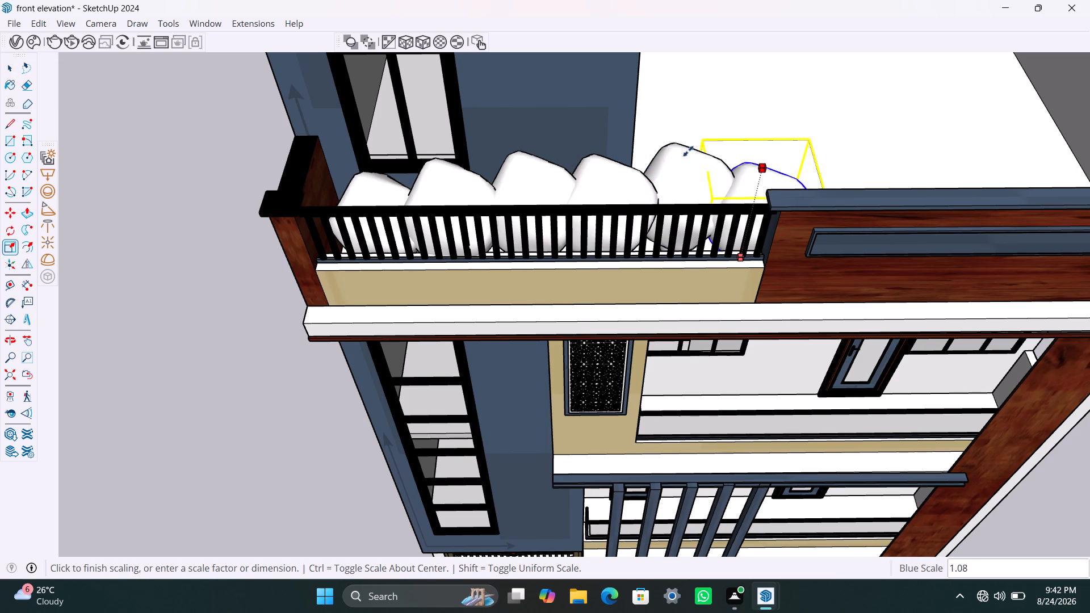
pyautogui.click(673, 142)
pyautogui.click(762, 160)
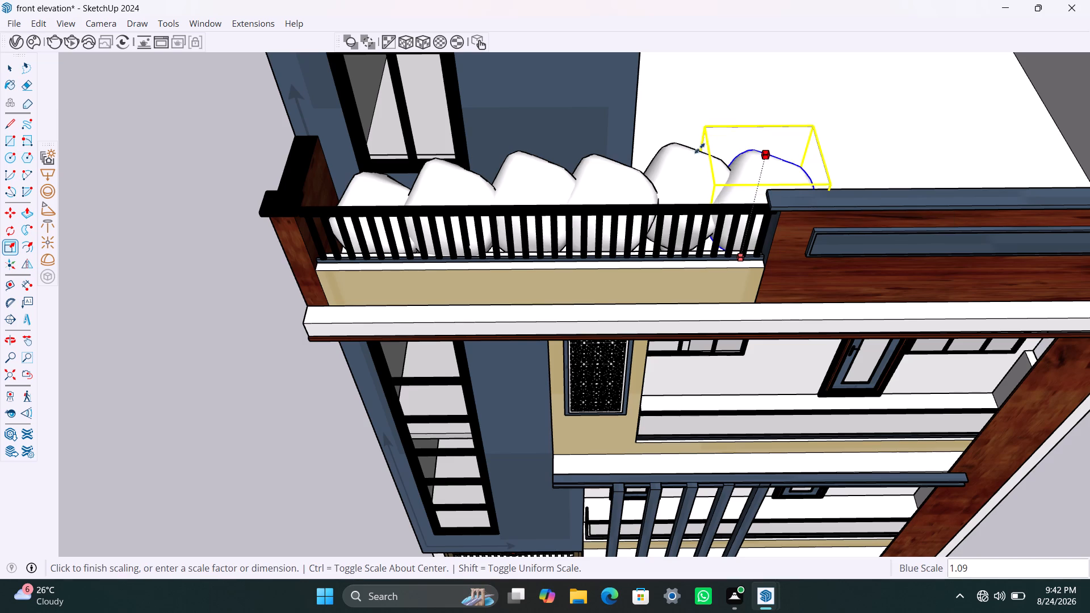
pyautogui.click(684, 146)
pyautogui.press('space')
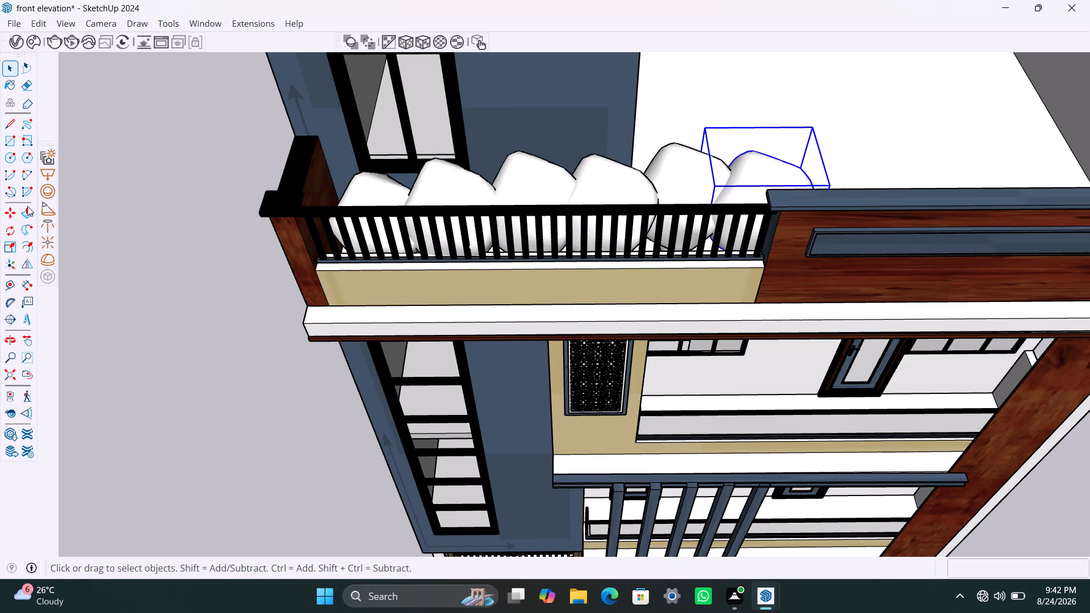
# Stretch the first plant, beside the corner post, vertically using the second plant's top as the height reference.
pyautogui.click(350, 194)
pyautogui.press('s')
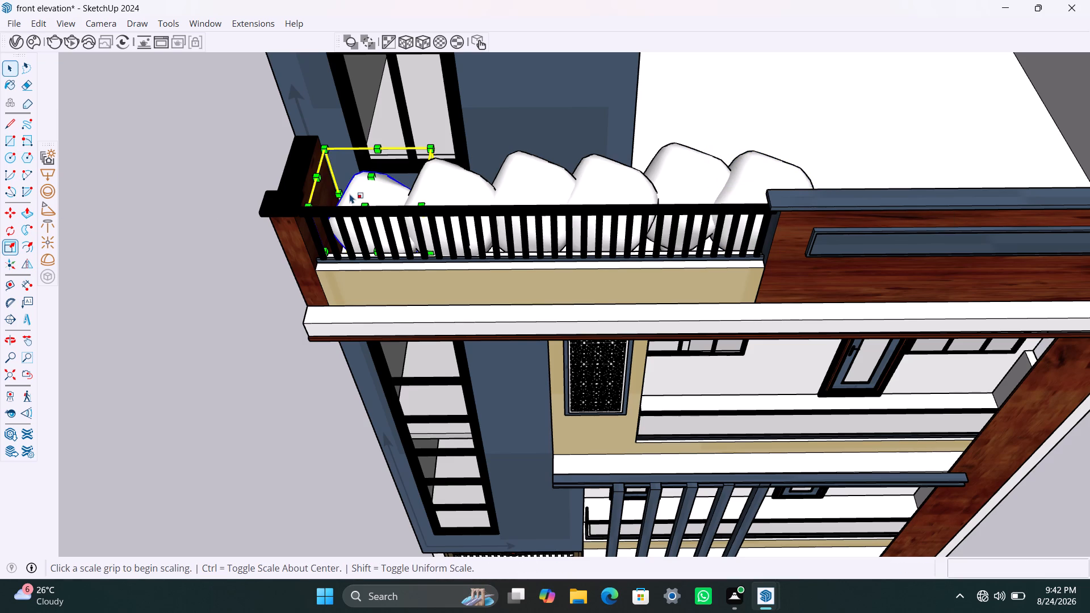
pyautogui.click(364, 175)
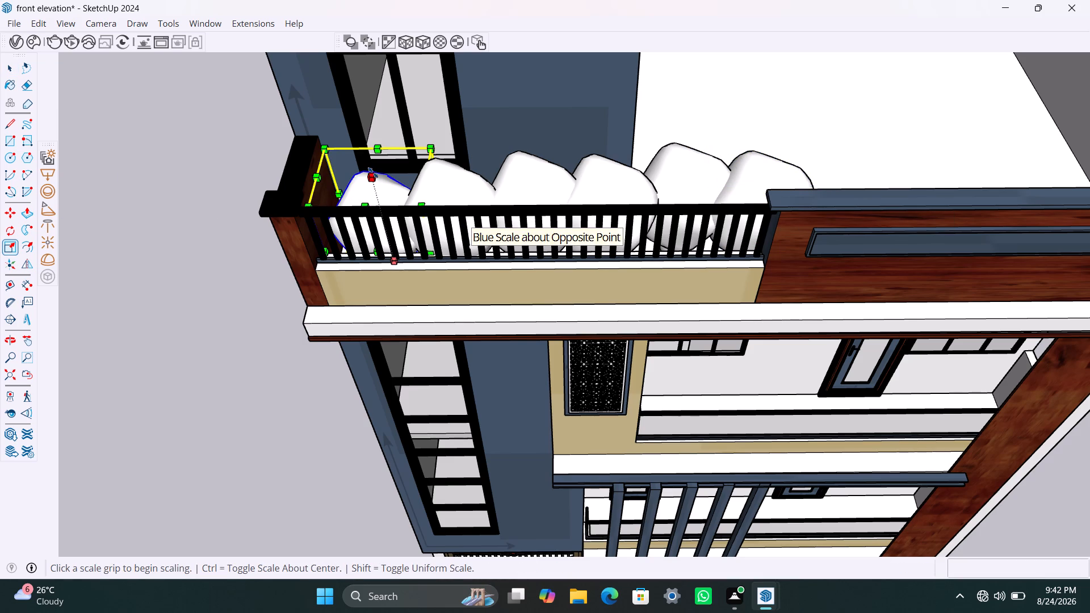
pyautogui.click(374, 173)
pyautogui.click(438, 162)
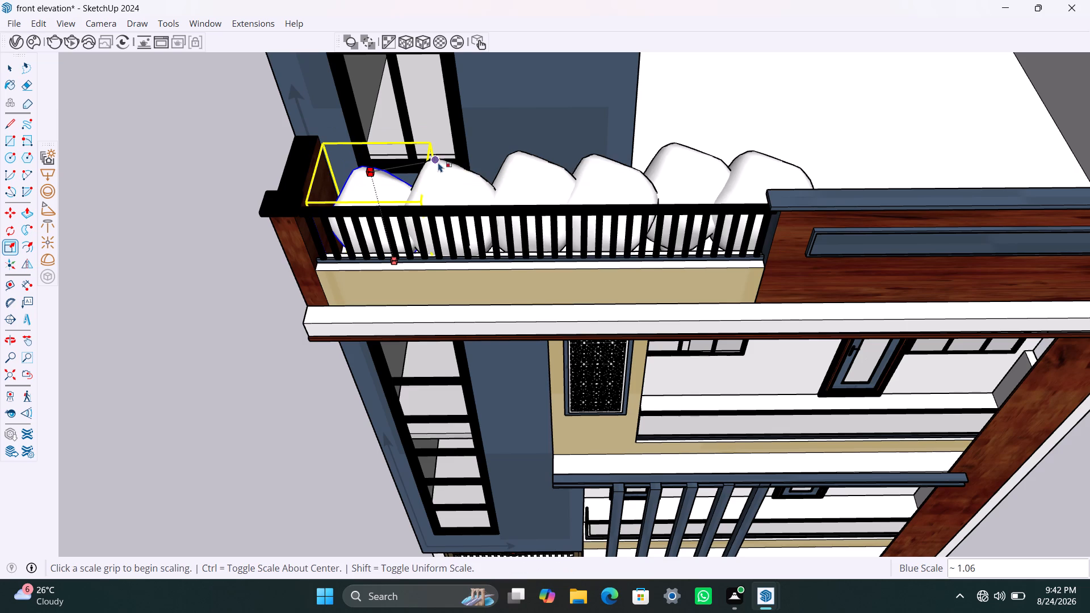
pyautogui.click(371, 169)
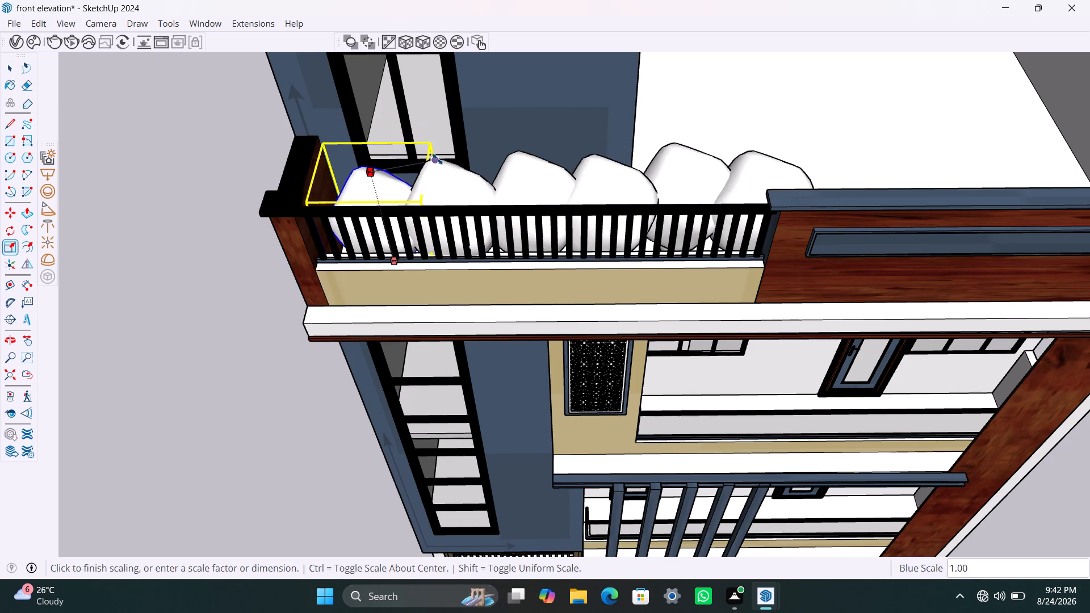
pyautogui.click(438, 159)
pyautogui.press('space')
# Check the plant row against the whole facade and stretch the first plant by the corner post taller again.
pyautogui.scroll(-6, 462, 223)
pyautogui.moveTo(428, 243); pyautogui.dragTo(431, 200, button='middle')
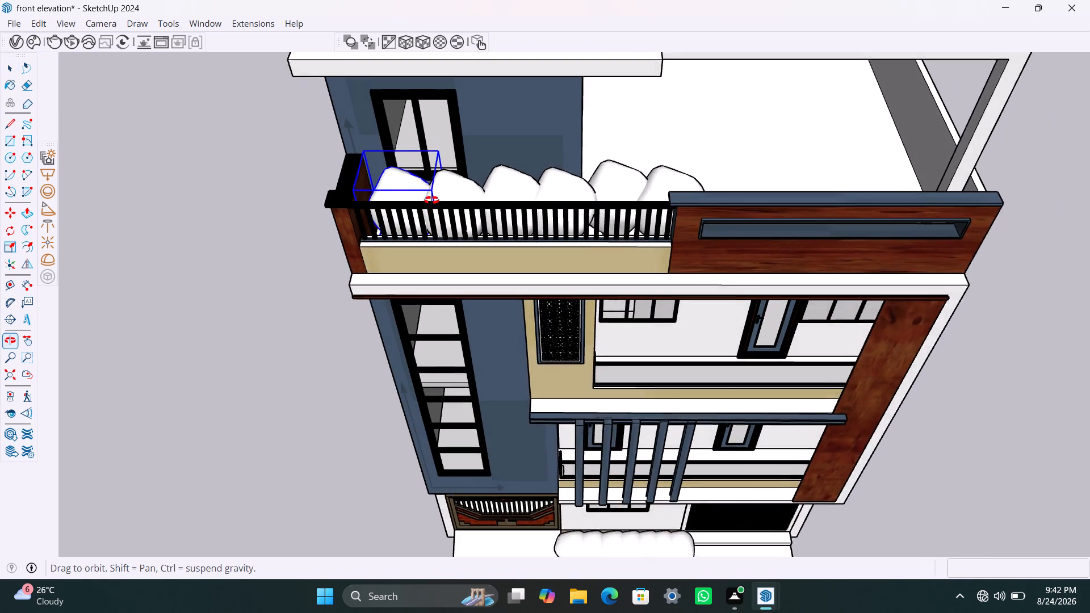
pyautogui.moveTo(431, 200); pyautogui.dragTo(462, 166, button='middle')
pyautogui.scroll(-6, 536, 262)
pyautogui.moveTo(509, 305); pyautogui.dragTo(409, 279, button='middle')
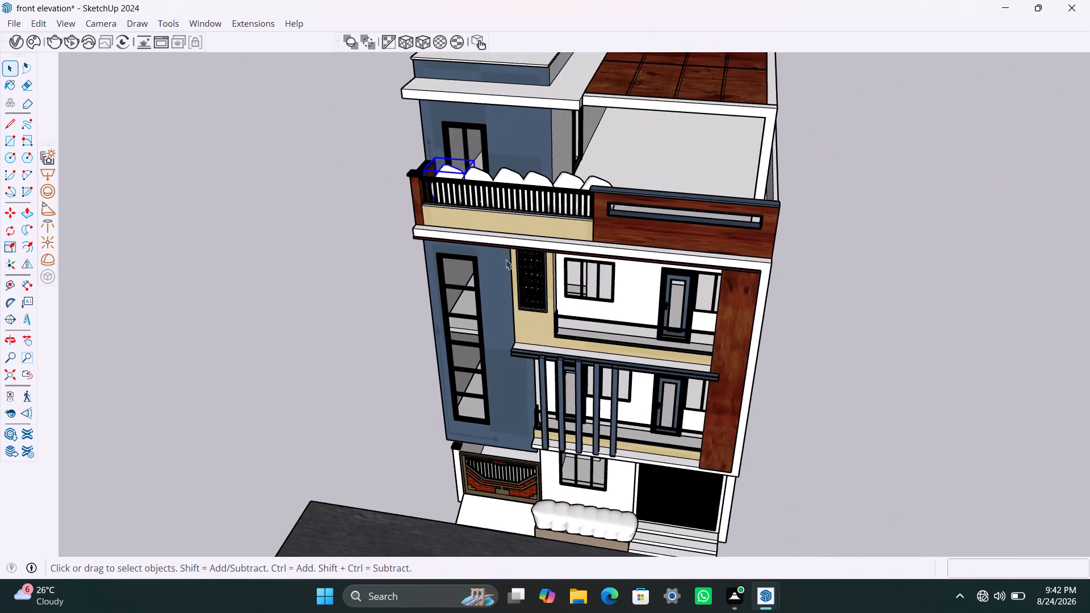
pyautogui.scroll(4, 506, 259)
pyautogui.keyDown('shift'); pyautogui.moveTo(505, 255); pyautogui.dragTo(474, 271, button='middle'); pyautogui.keyUp('shift')
pyautogui.scroll(4, 470, 302)
pyautogui.moveTo(516, 300); pyautogui.dragTo(550, 291, button='middle')
pyautogui.scroll(-9, 480, 301)
pyautogui.moveTo(455, 305); pyautogui.dragTo(482, 253, button='middle')
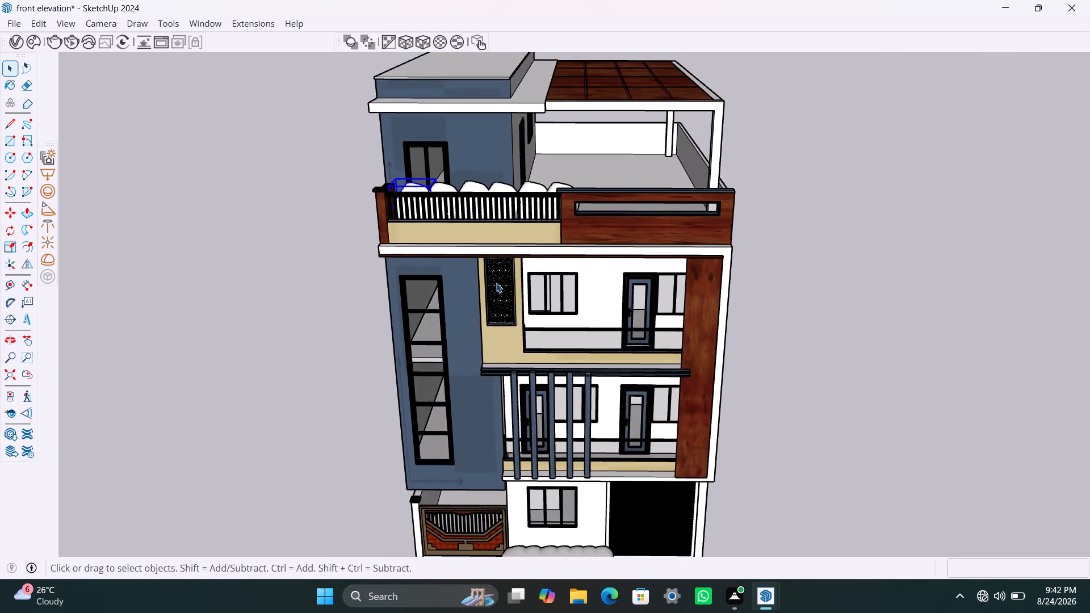
pyautogui.scroll(-2, 496, 283)
pyautogui.keyDown('shift'); pyautogui.moveTo(496, 284); pyautogui.dragTo(456, 295, button='middle'); pyautogui.keyUp('shift')
pyautogui.scroll(4, 464, 283)
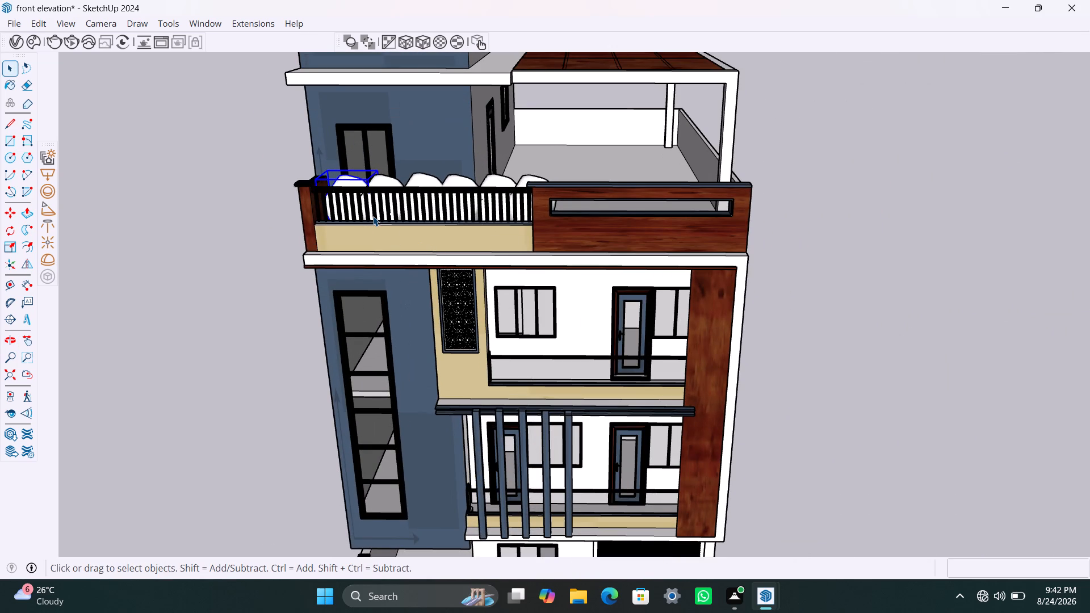
pyautogui.press('s')
pyautogui.click(349, 174)
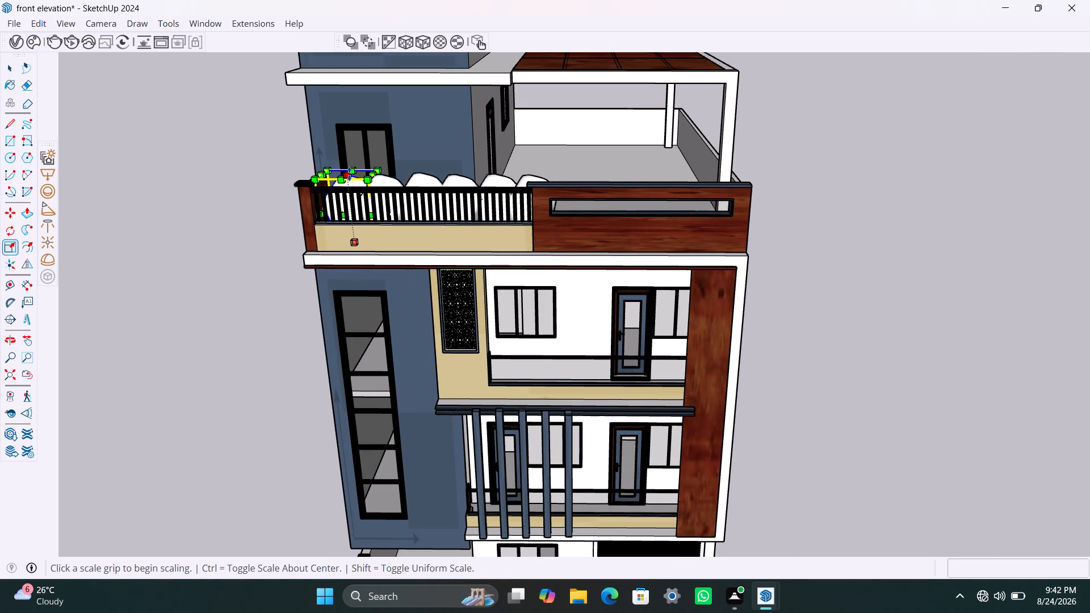
pyautogui.click(344, 160)
pyautogui.press('space')
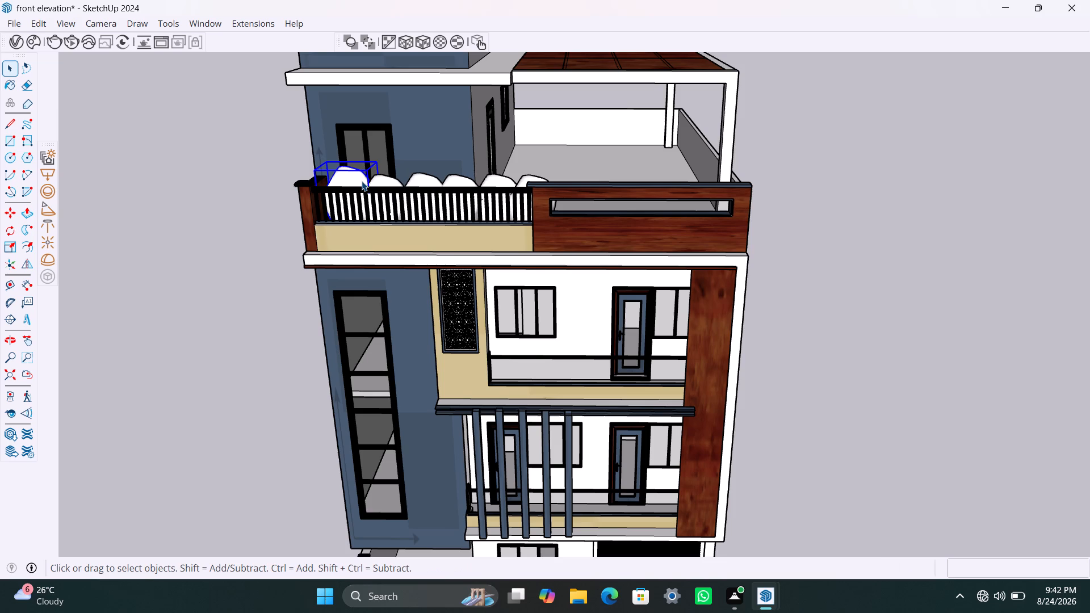
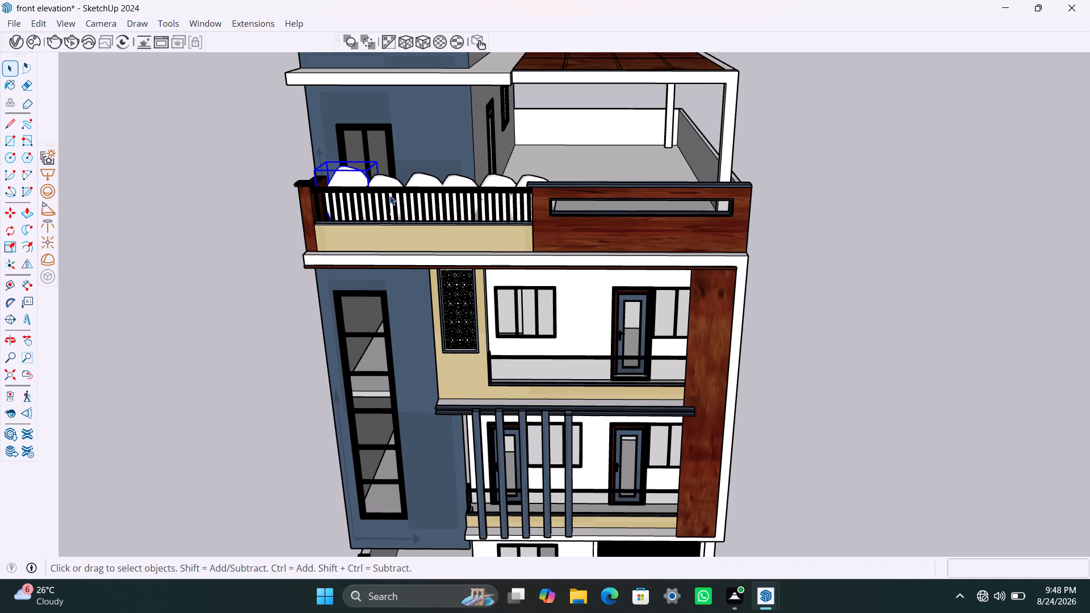
# Stretch the second plant behind the top-floor railing vertically by about 1.10, using the first plant's top as the height reference.
pyautogui.click(383, 177)
pyautogui.press('s')
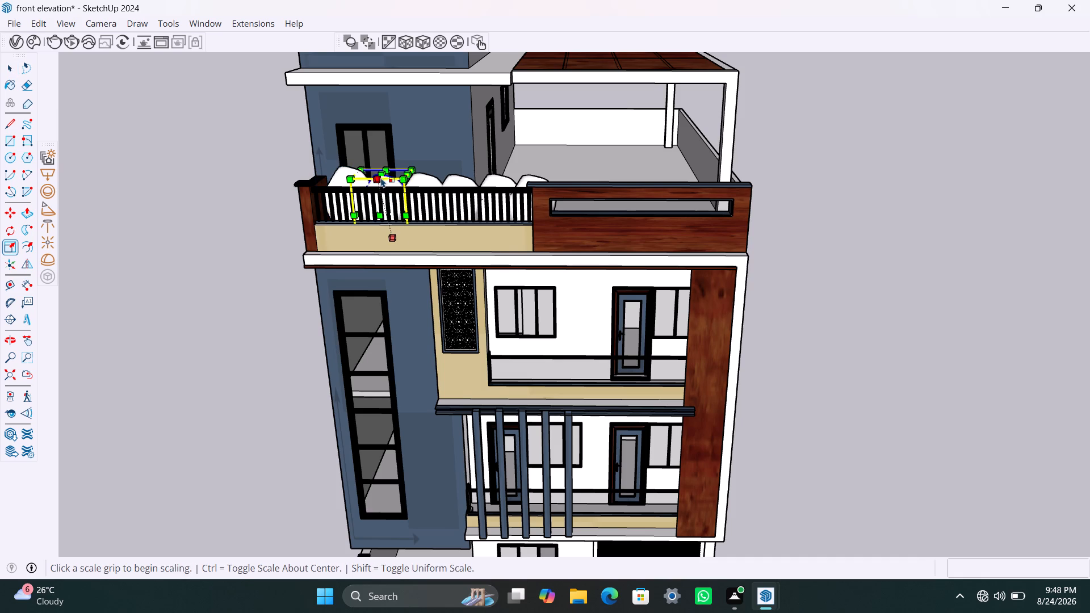
pyautogui.click(384, 169)
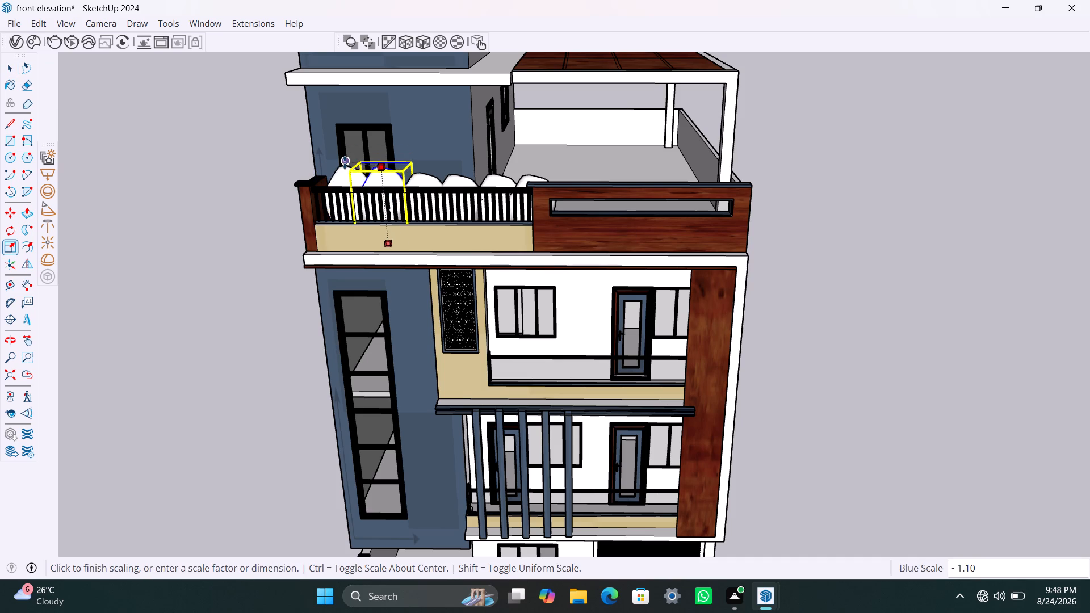
pyautogui.click(345, 162)
pyautogui.press('space')
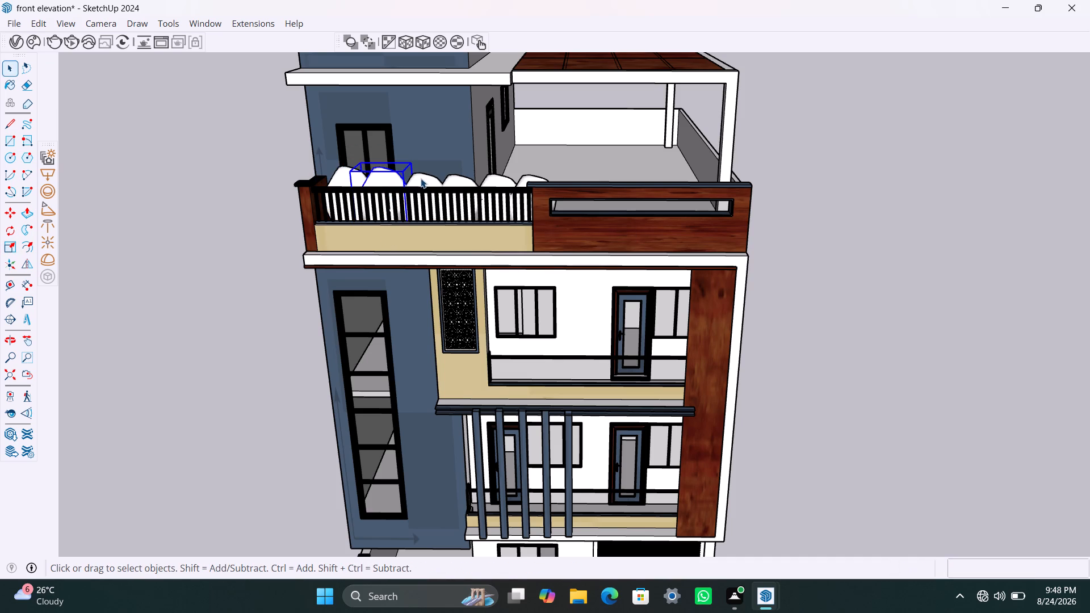
# Stretch the third plant behind the top-floor railing vertically by about 1.07, using the second plant's top as the height reference.
pyautogui.click(420, 178)
pyautogui.press('s')
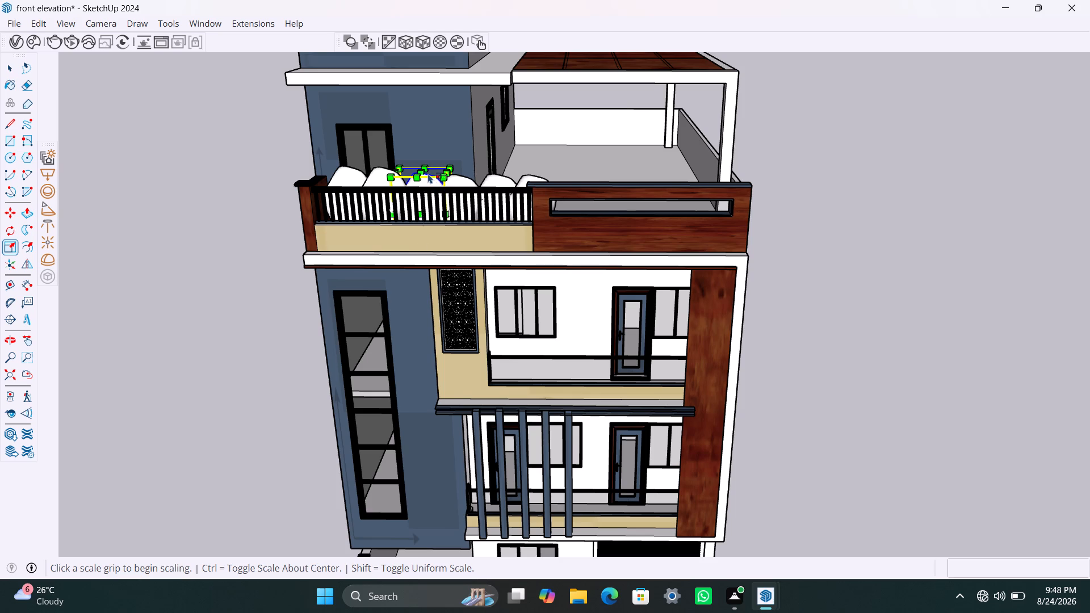
pyautogui.click(424, 171)
pyautogui.click(382, 167)
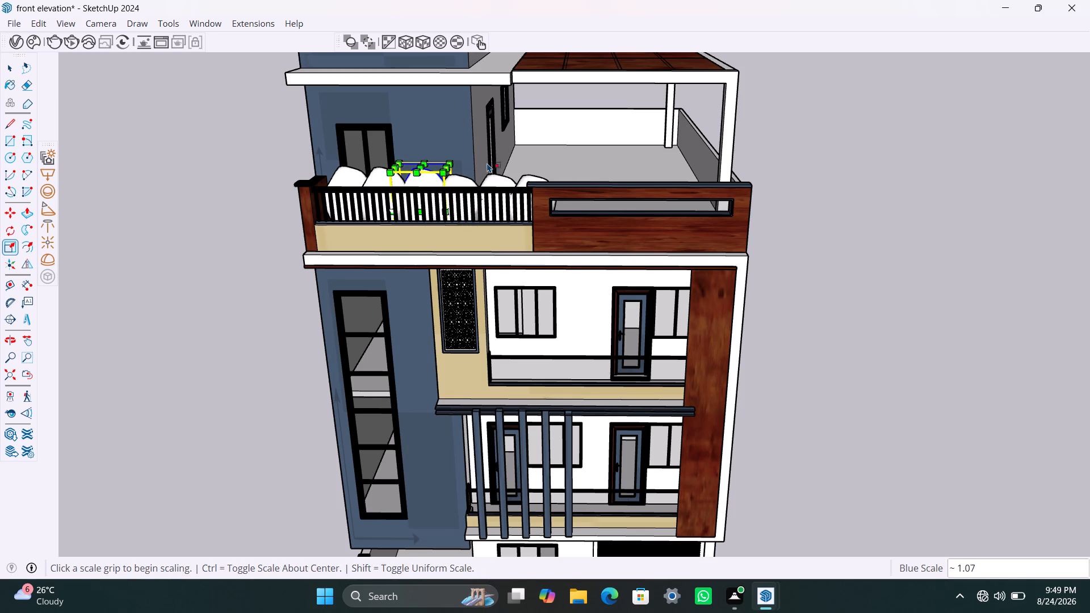
pyautogui.click(464, 180)
pyautogui.click(462, 180)
pyautogui.click(460, 179)
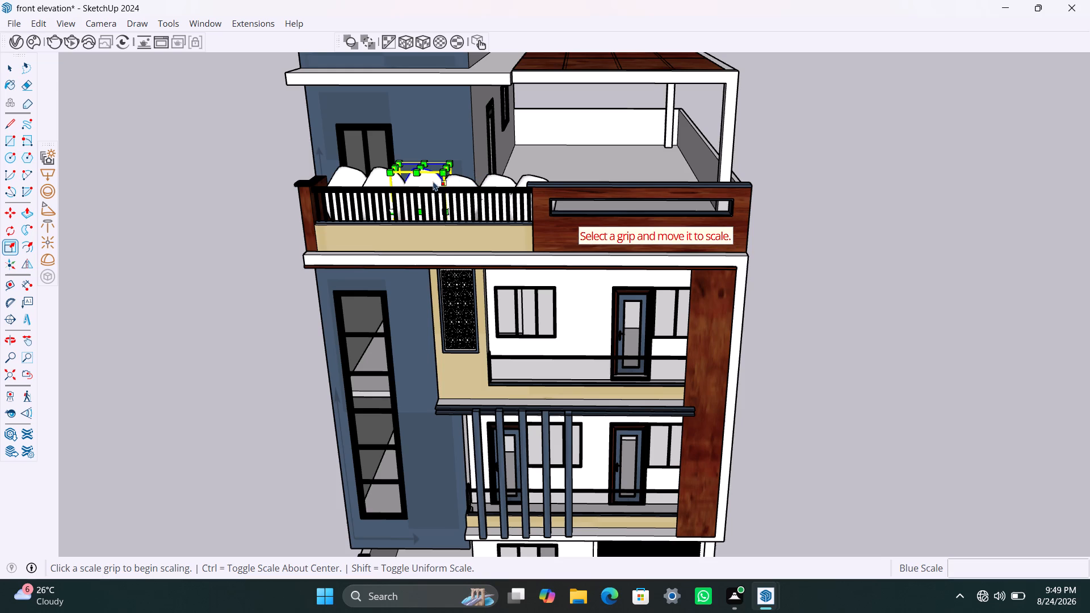
pyautogui.click(821, 188)
pyautogui.press('space')
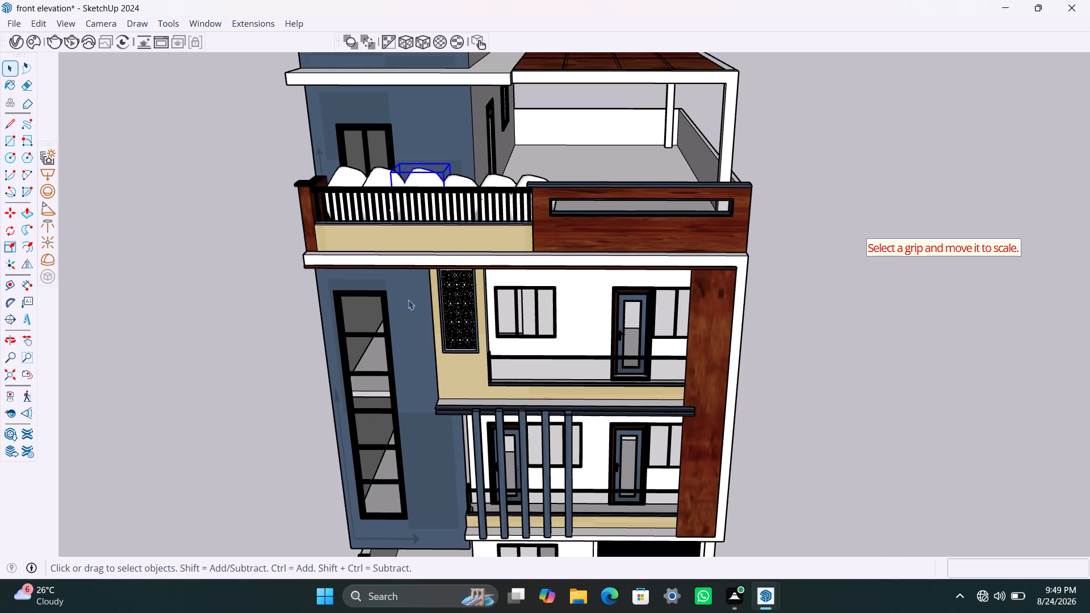
# Stretch the fourth plant behind the top-floor railing vertically, using the third plant's top as the height reference.
pyautogui.click(465, 177)
pyautogui.press('s')
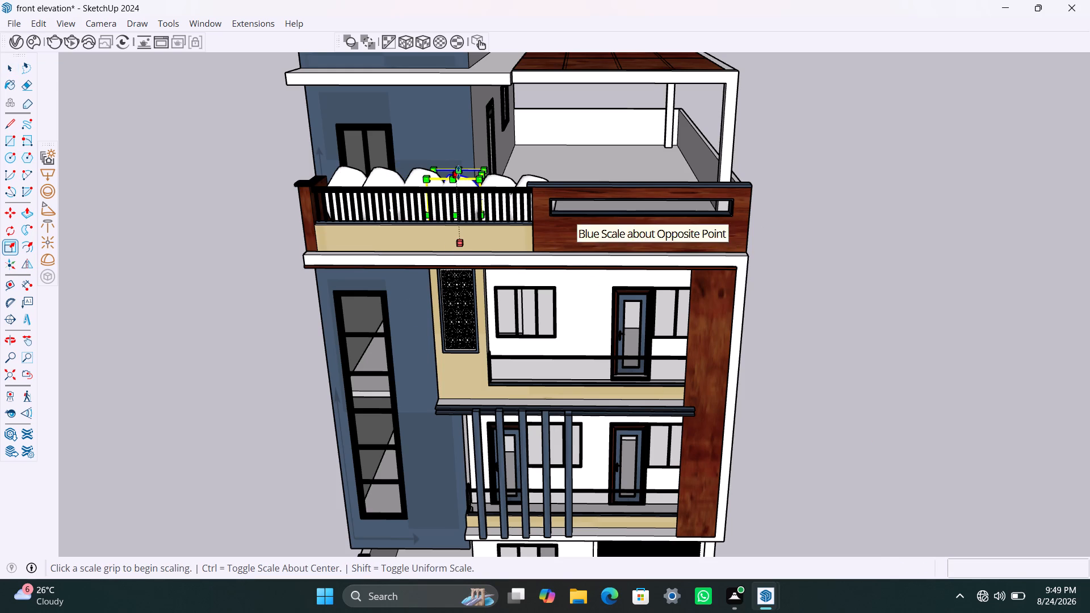
pyautogui.click(458, 173)
pyautogui.click(421, 167)
pyautogui.press('space')
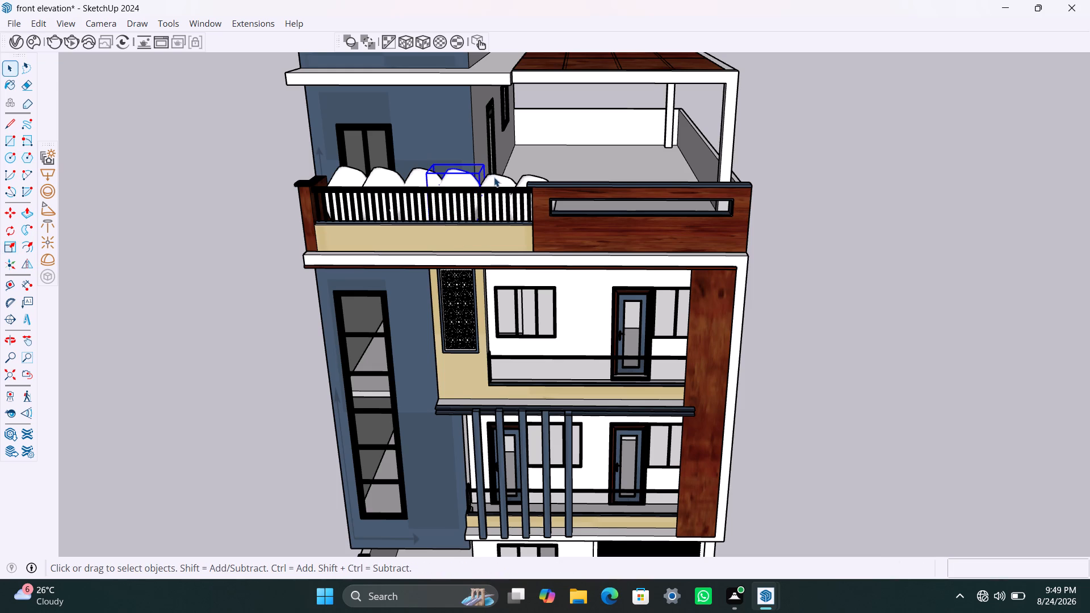
# Stretch the fifth plant behind the top-floor railing vertically, using the fourth plant's top as the height reference.
pyautogui.click(494, 177)
pyautogui.press('s')
pyautogui.click(497, 171)
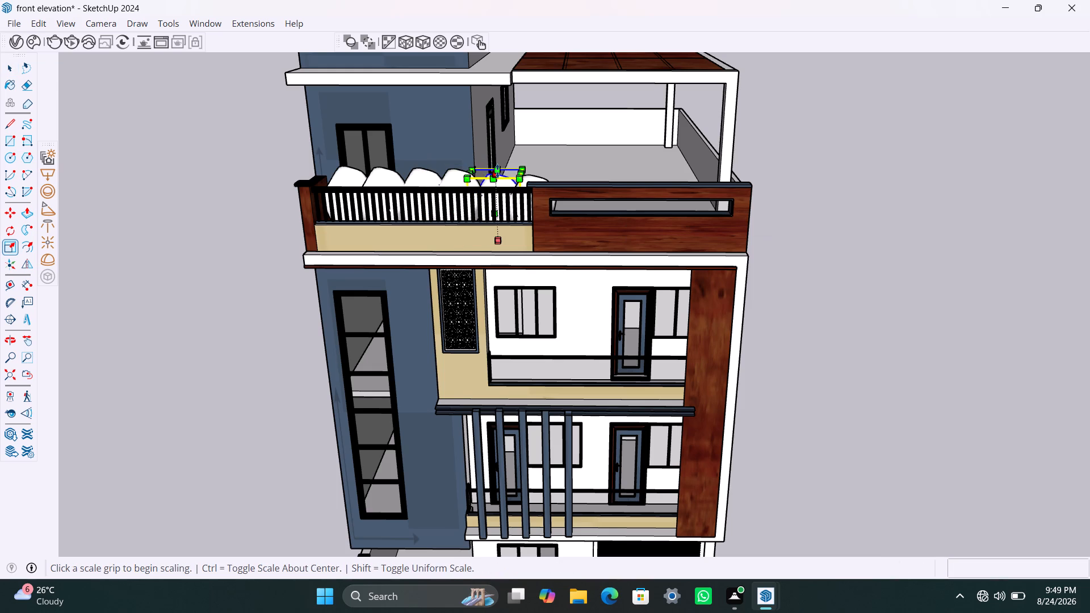
pyautogui.click(458, 169)
pyautogui.press('space')
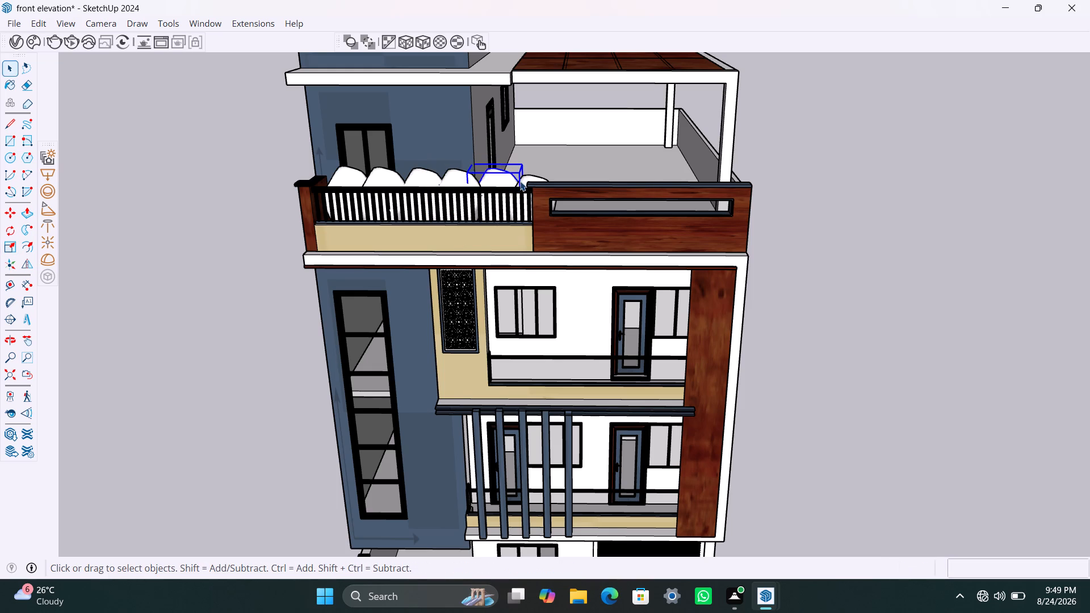
# Stretch the sixth plant, beside the wood-clad parapet, vertically using the fifth plant's top as the height reference.
pyautogui.click(530, 177)
pyautogui.press('s')
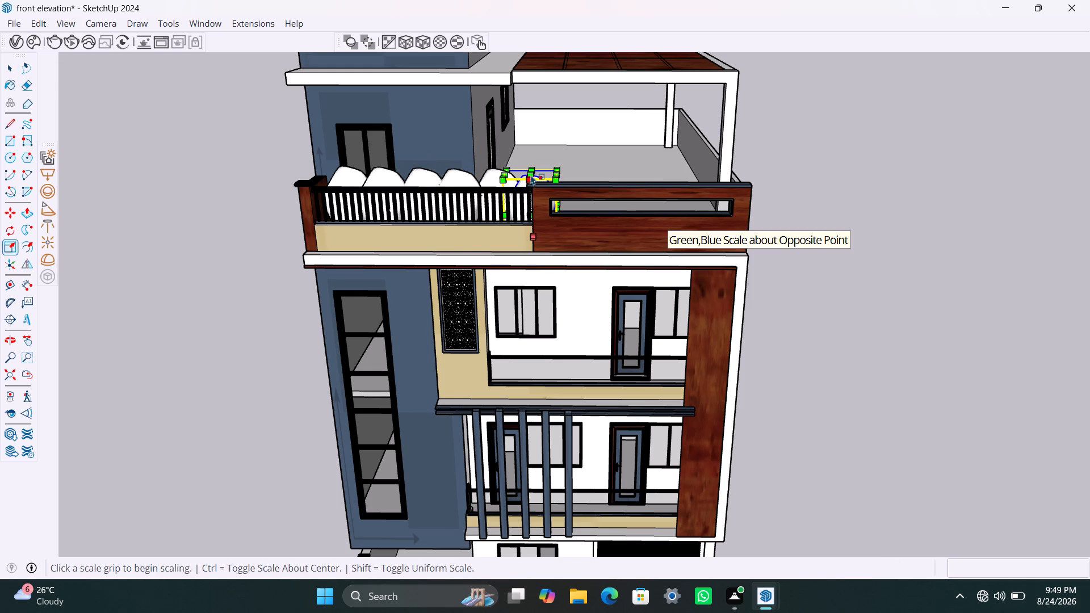
pyautogui.click(531, 173)
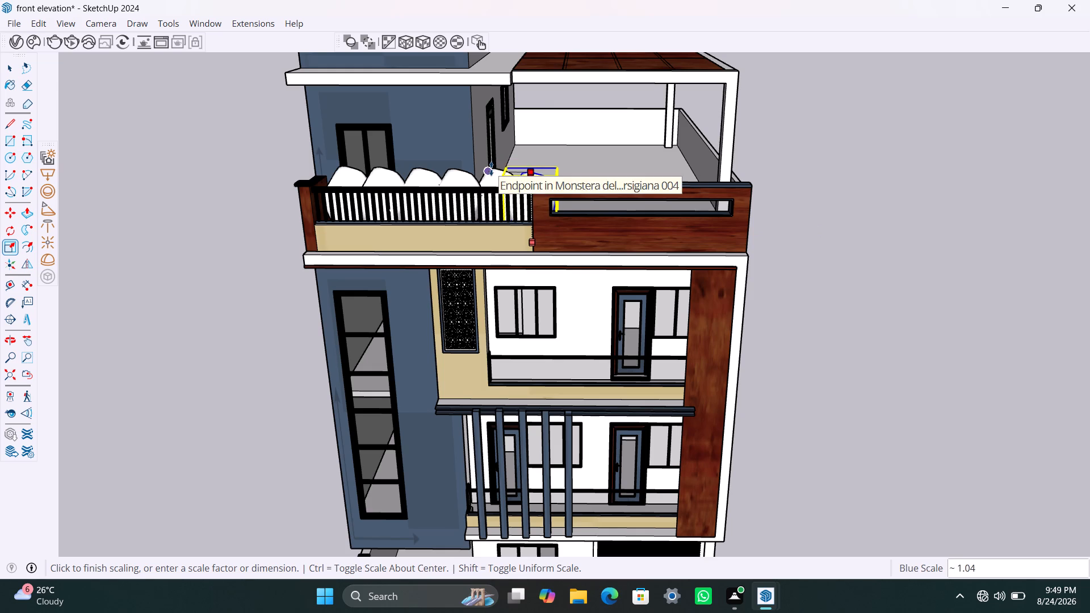
pyautogui.click(491, 169)
pyautogui.press('space')
pyautogui.click(840, 265)
# Compare the plant row from the front and scale the sixth plant vertically once more, using the fifth plant's top as reference.
pyautogui.scroll(-4, 527, 294)
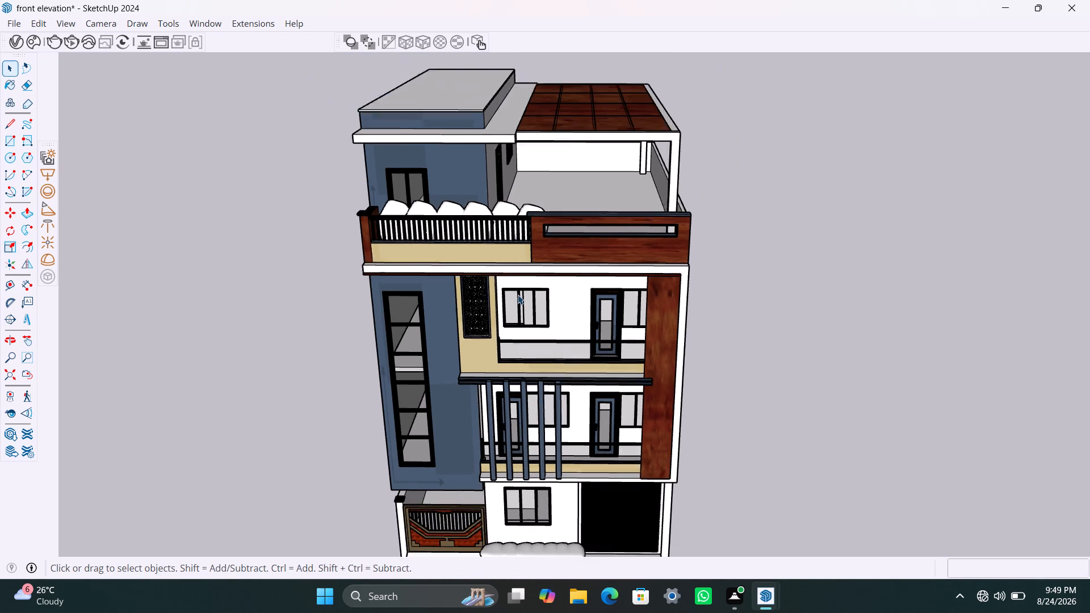
pyautogui.moveTo(518, 296); pyautogui.dragTo(506, 260, button='middle')
pyautogui.scroll(4, 550, 207)
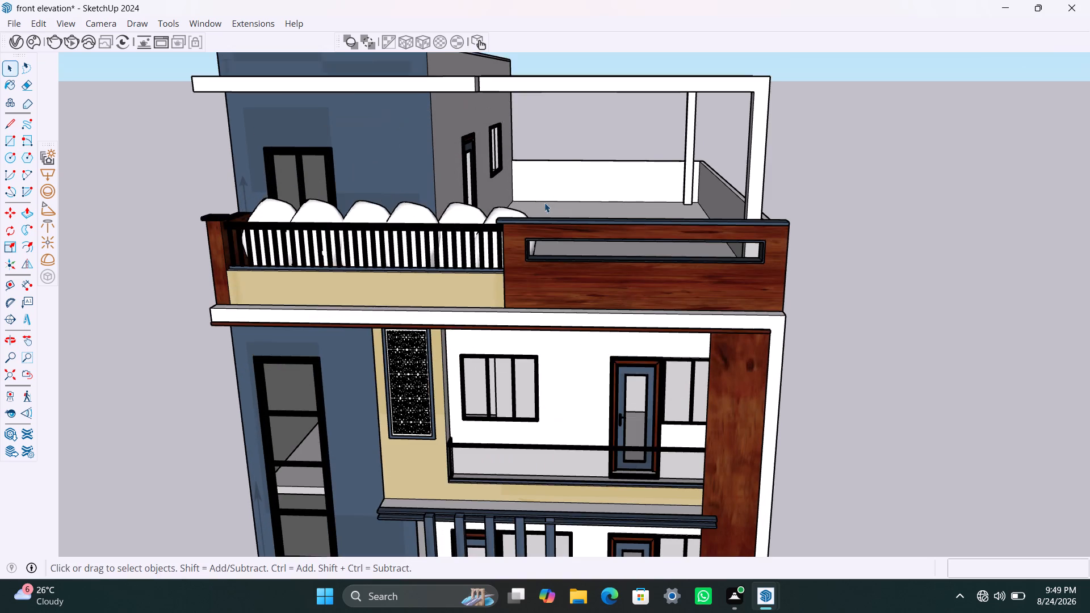
pyautogui.moveTo(544, 203); pyautogui.dragTo(546, 227, button='middle')
pyautogui.click(510, 227)
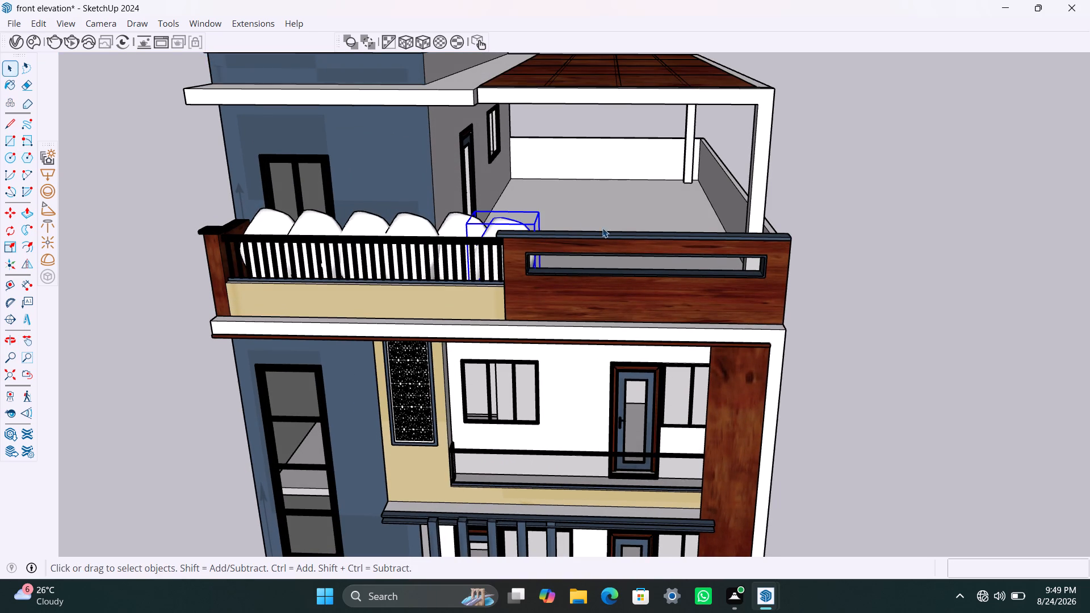
pyautogui.press('s')
pyautogui.click(504, 217)
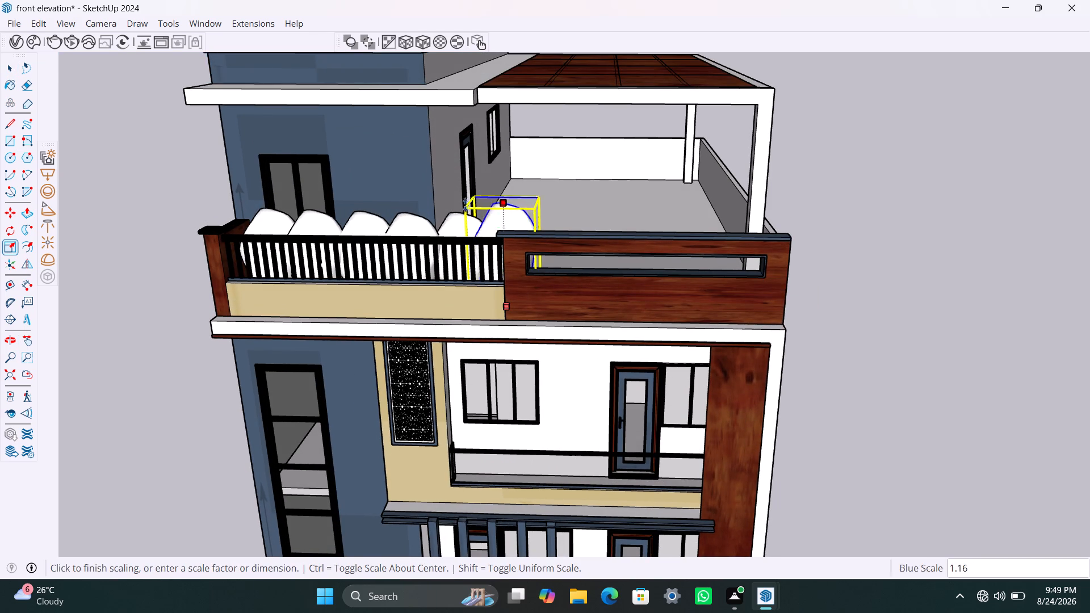
pyautogui.click(458, 214)
pyautogui.press('space')
pyautogui.click(829, 236)
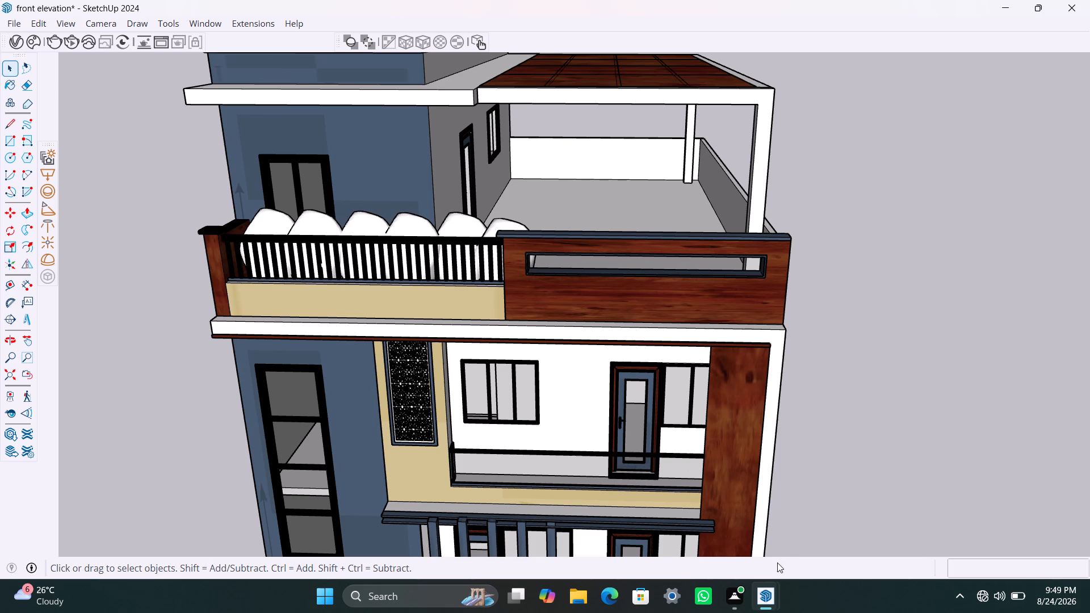
# Run a V-Ray test render of the top-floor balcony plants, stop it and return to the model.
pyautogui.click(766, 592)
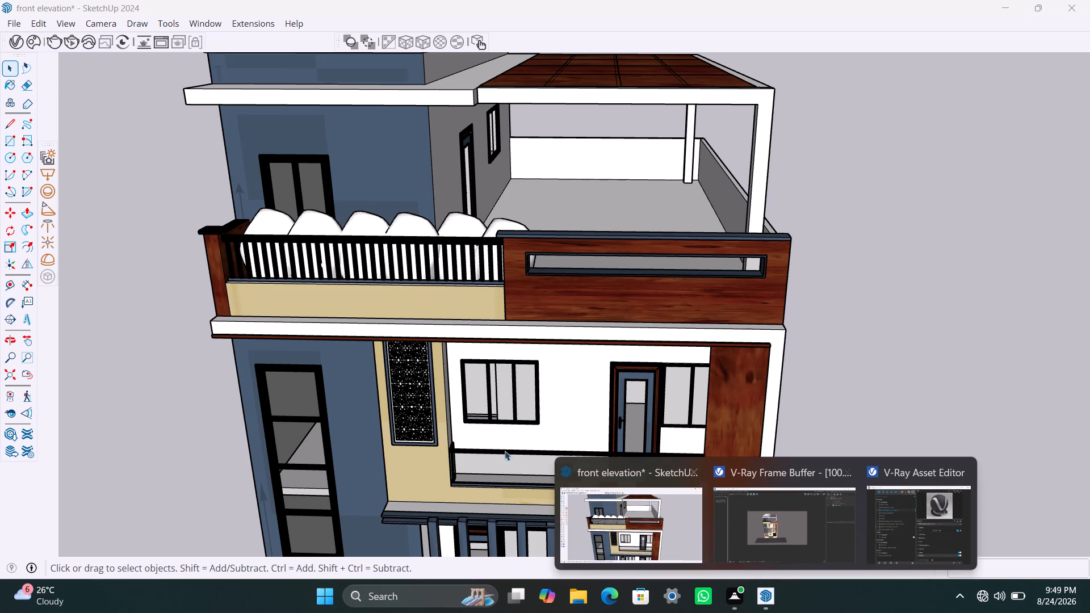
pyautogui.click(771, 196)
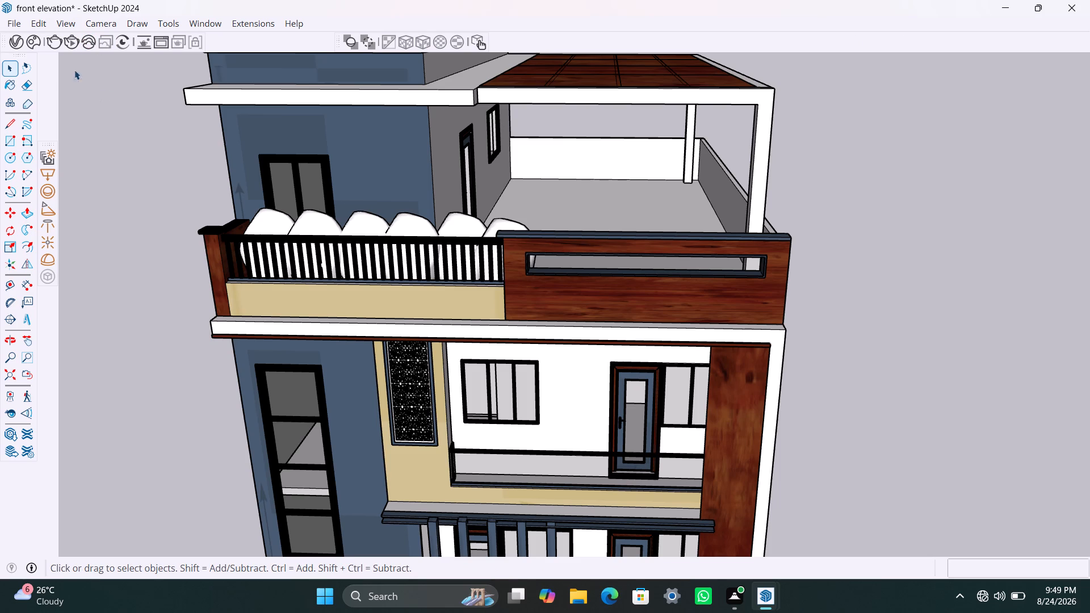
pyautogui.click(70, 40)
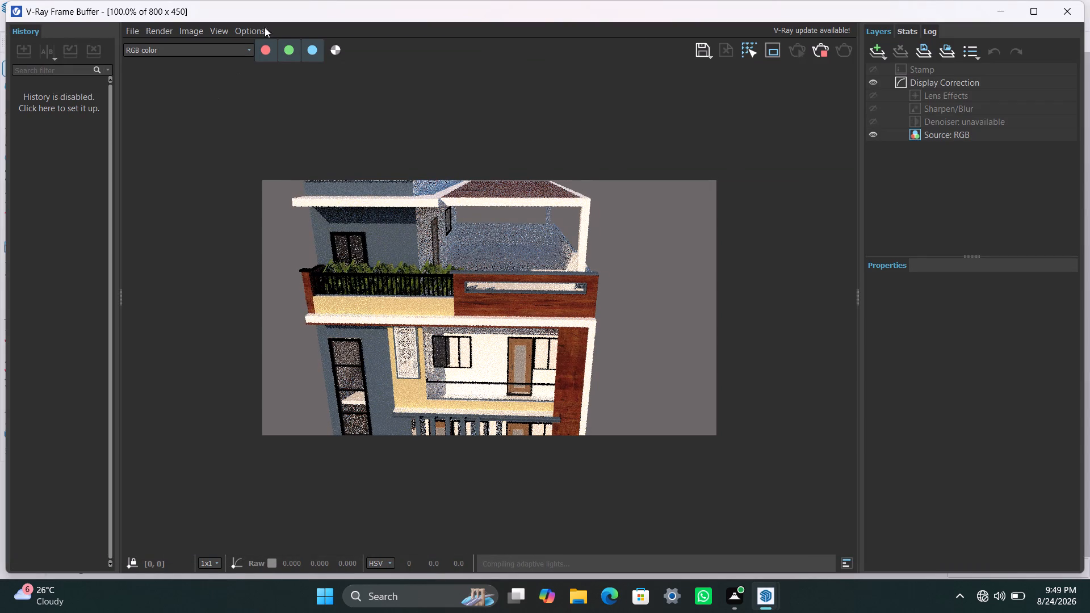
pyautogui.click(825, 54)
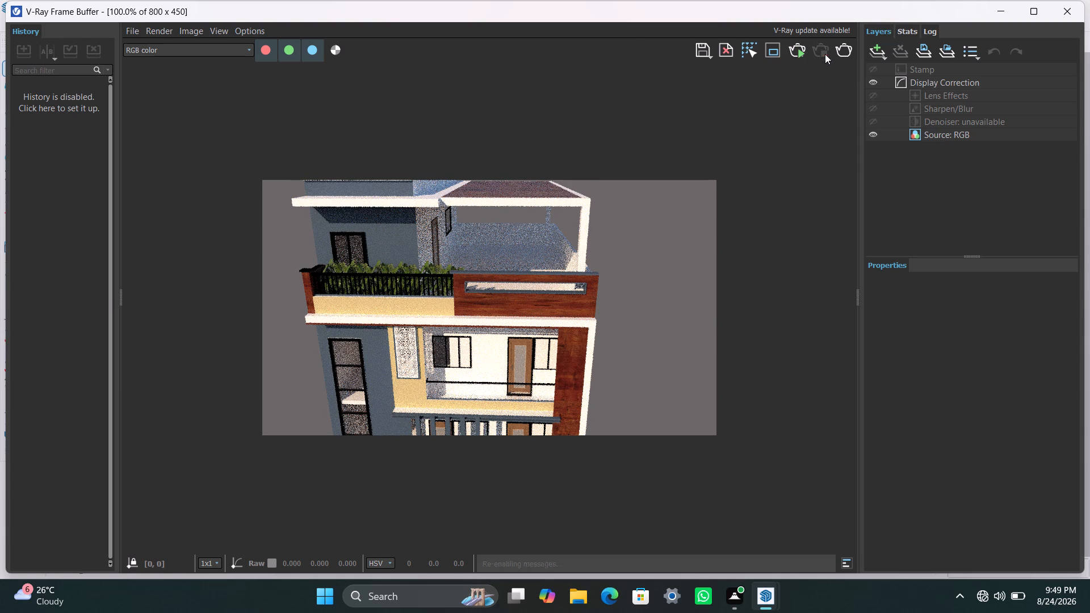
pyautogui.click(1008, 10)
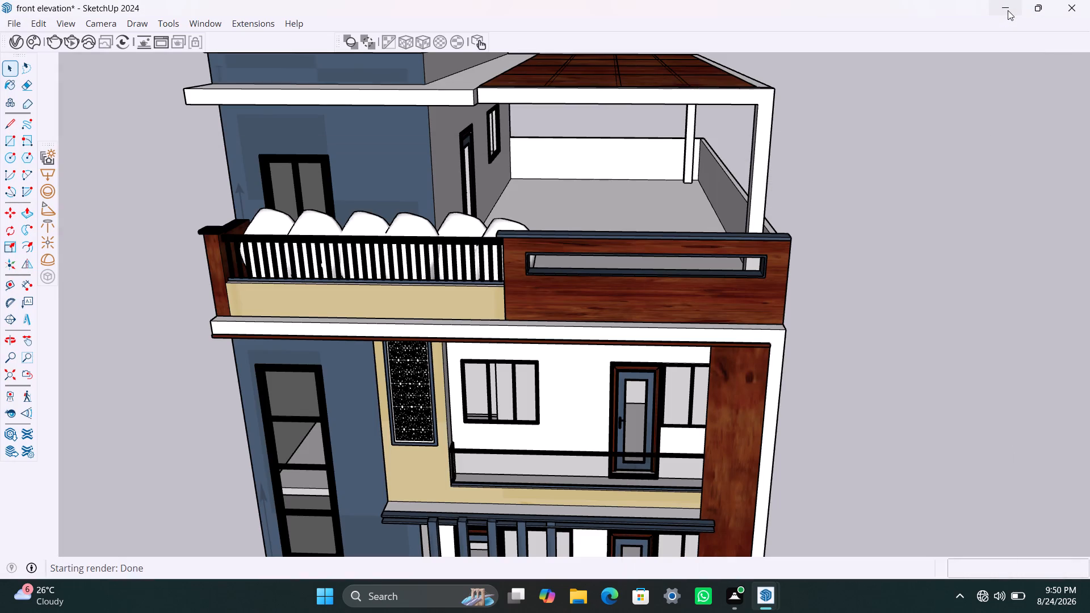
# Examine the whole front facade from roof to ground, including the balcony plants and the entrance area.
pyautogui.scroll(-6, 696, 448)
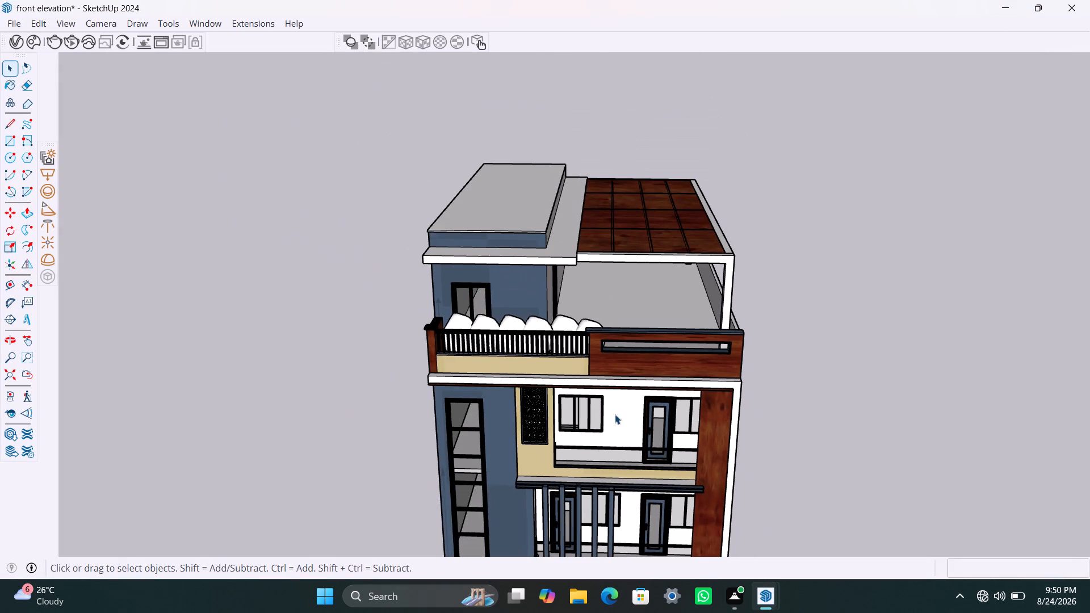
pyautogui.moveTo(644, 415); pyautogui.dragTo(632, 314, button='middle')
pyautogui.scroll(-2, 632, 326)
pyautogui.moveTo(627, 353); pyautogui.dragTo(627, 349, button='middle')
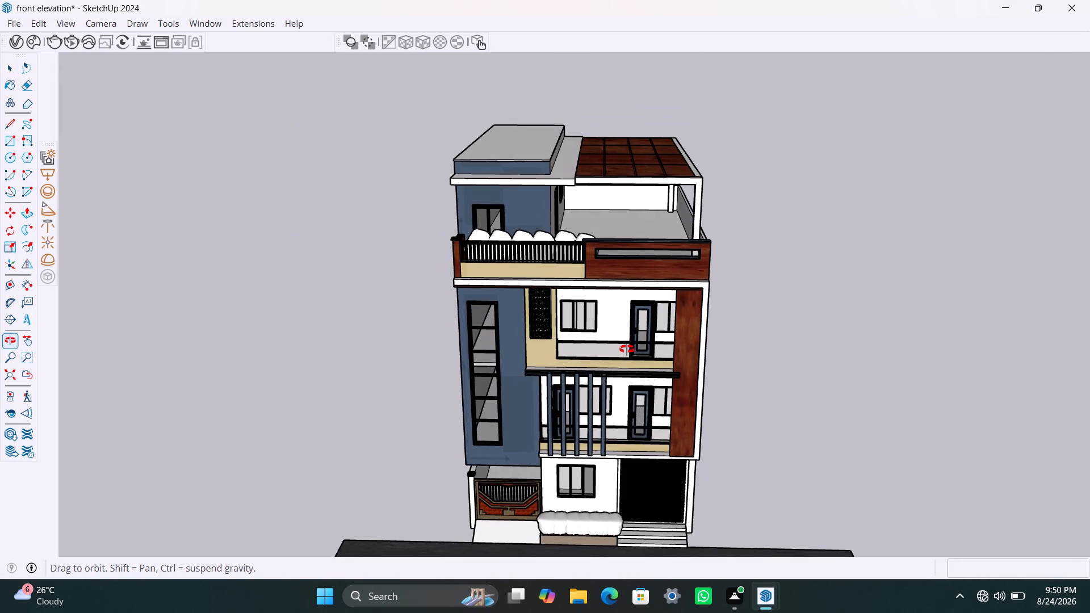
pyautogui.moveTo(627, 349); pyautogui.dragTo(641, 366, button='middle')
pyautogui.keyDown('shift'); pyautogui.moveTo(657, 350); pyautogui.dragTo(647, 350, button='middle'); pyautogui.keyUp('shift')
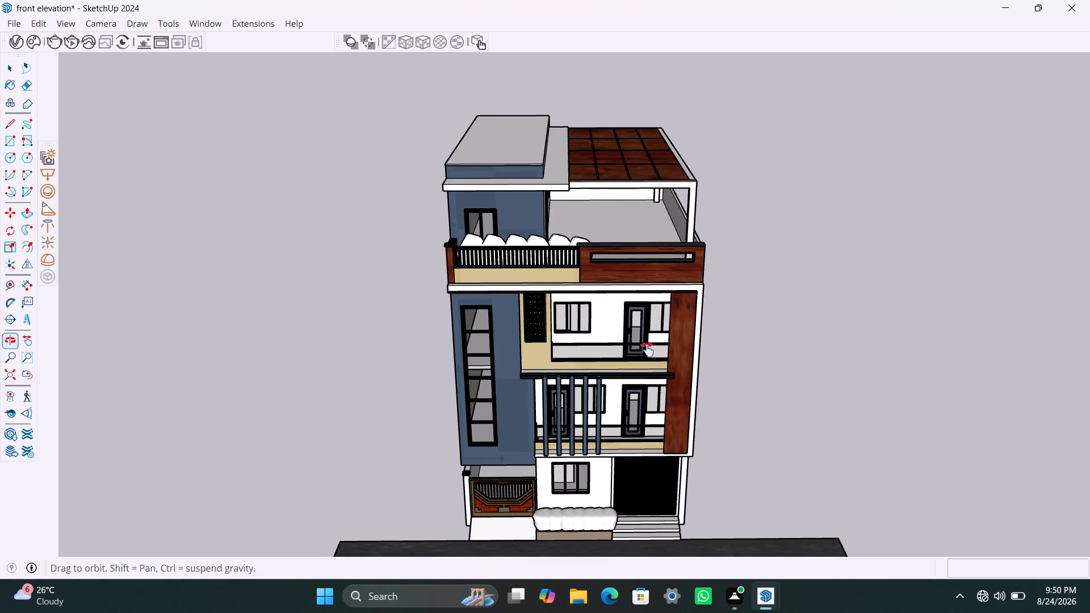
pyautogui.keyDown('shift'); pyautogui.moveTo(647, 350); pyautogui.dragTo(639, 346, button='middle'); pyautogui.keyUp('shift')
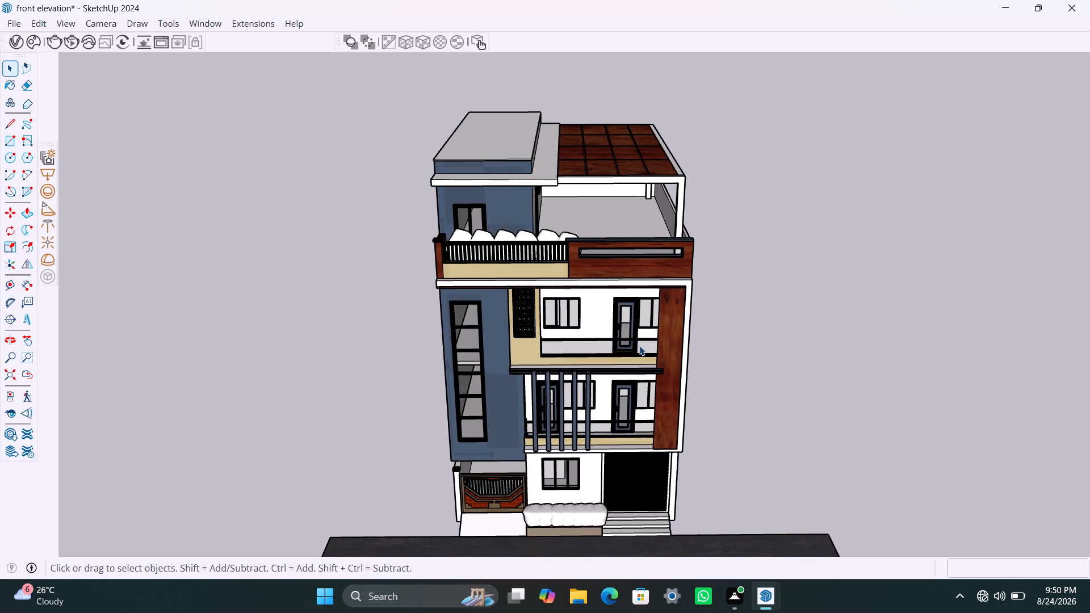
pyautogui.moveTo(648, 358); pyautogui.dragTo(652, 342, button='middle')
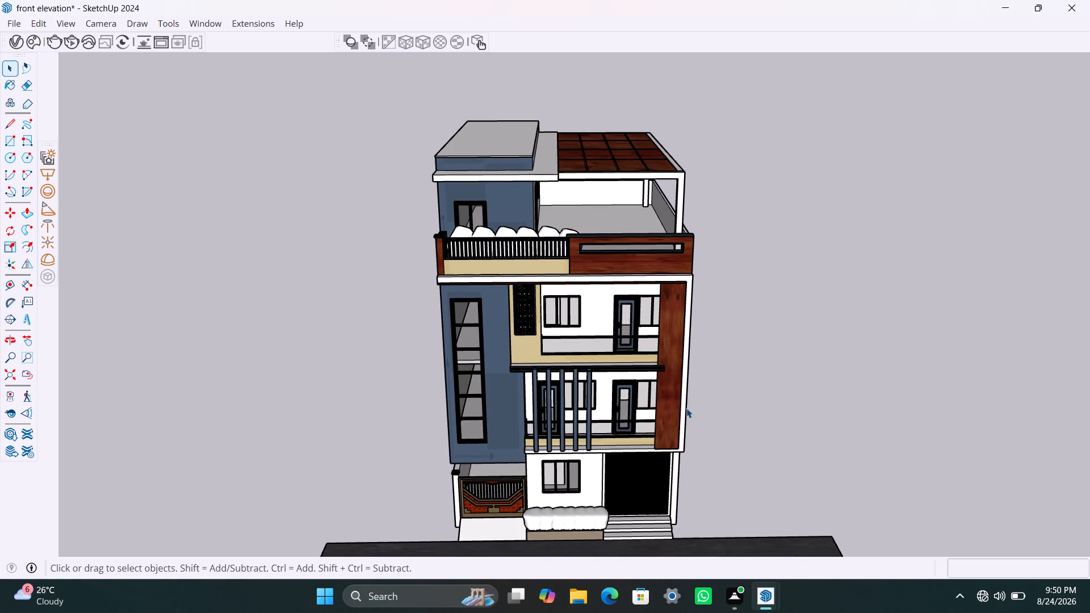
pyautogui.moveTo(686, 408); pyautogui.dragTo(680, 412, button='middle')
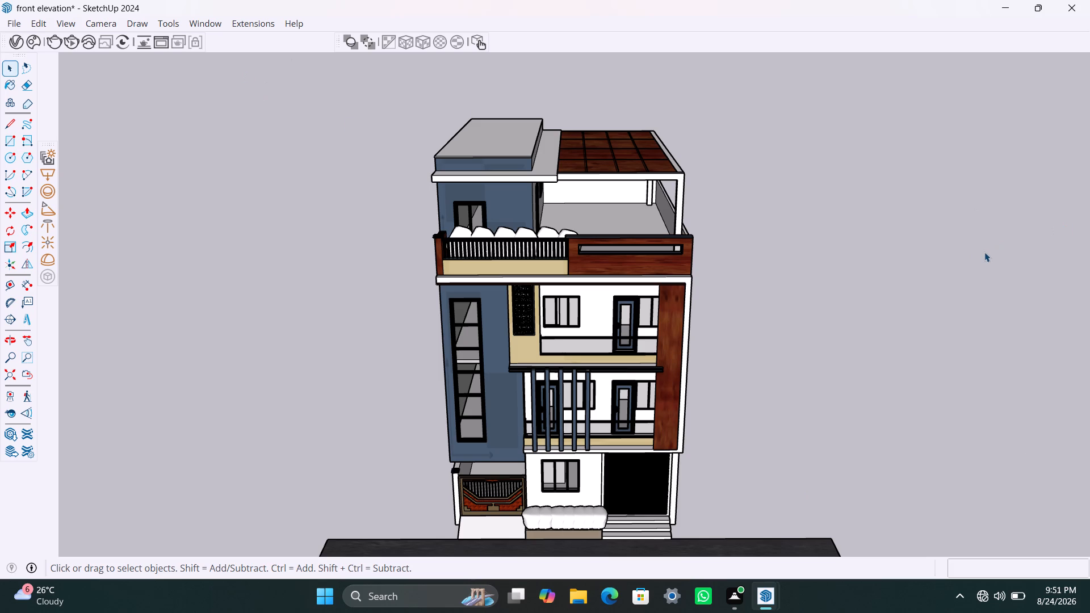
# Look through the Chaos Cosmos vegetation assets and import a Tilia x europaea tree for placement.
pyautogui.click(33, 38)
pyautogui.scroll(-8, 211, 283)
pyautogui.scroll(1, 211, 283)
pyautogui.scroll(-2, 211, 283)
pyautogui.scroll(1, 211, 283)
pyautogui.scroll(-7, 211, 283)
pyautogui.scroll(10, 211, 283)
pyautogui.scroll(-1, 211, 283)
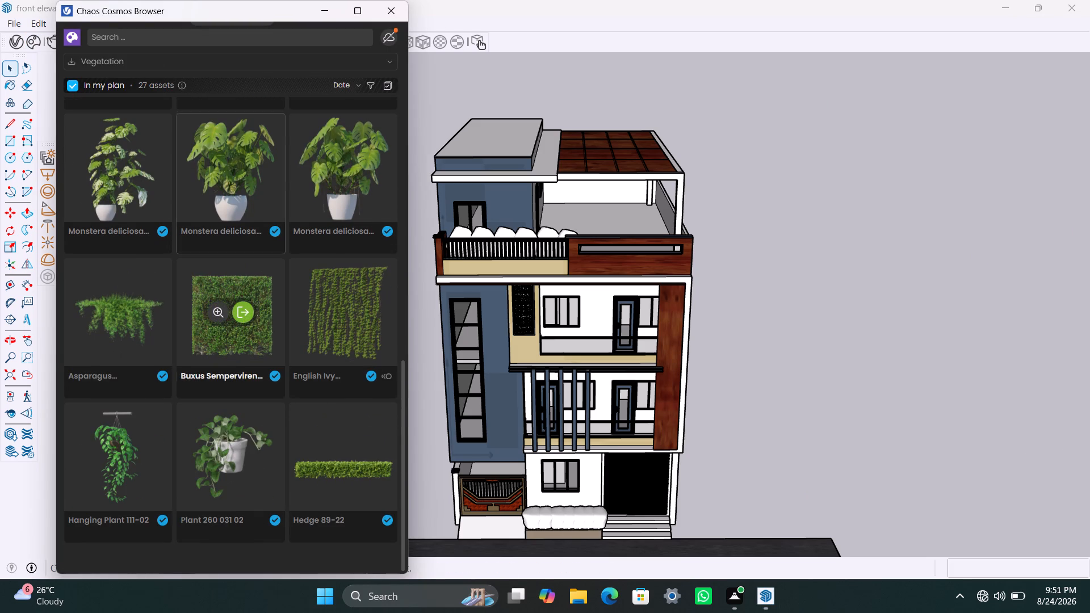
pyautogui.scroll(6, 171, 283)
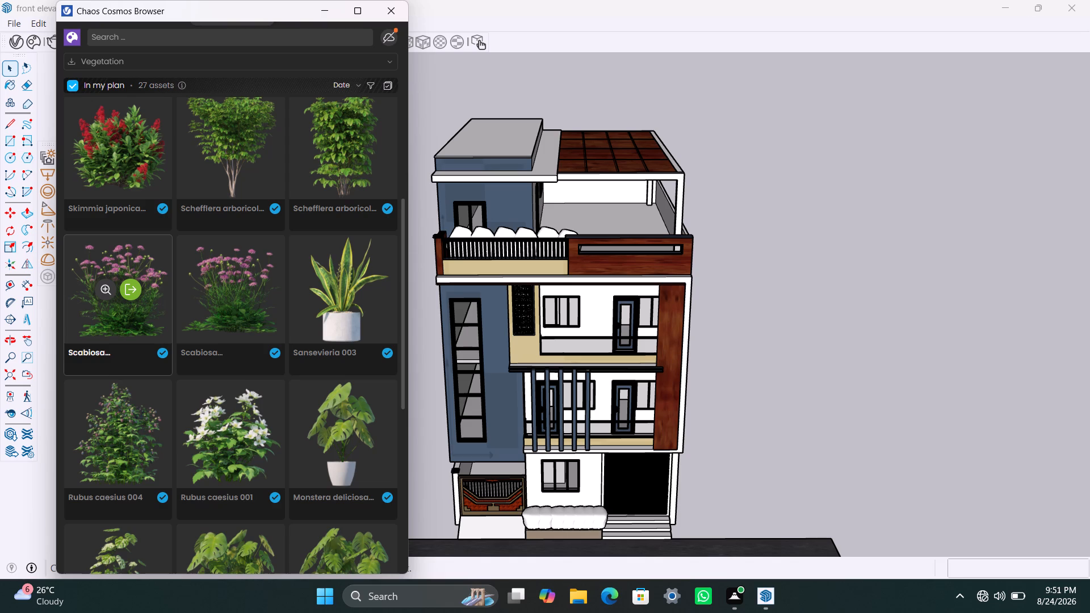
pyautogui.scroll(-5, 225, 407)
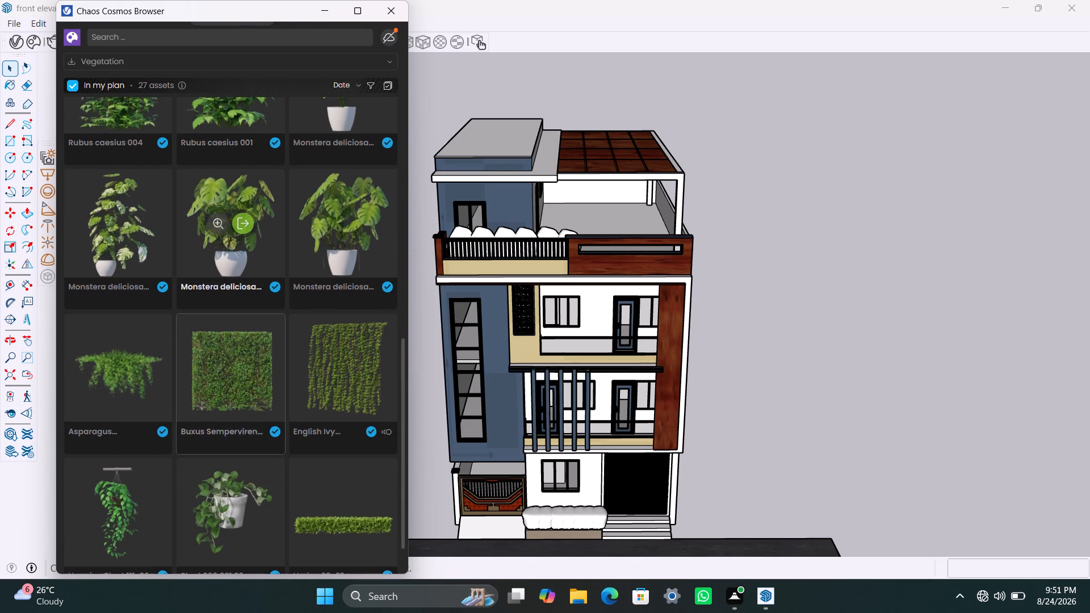
pyautogui.scroll(-5, 224, 439)
pyautogui.scroll(9, 224, 443)
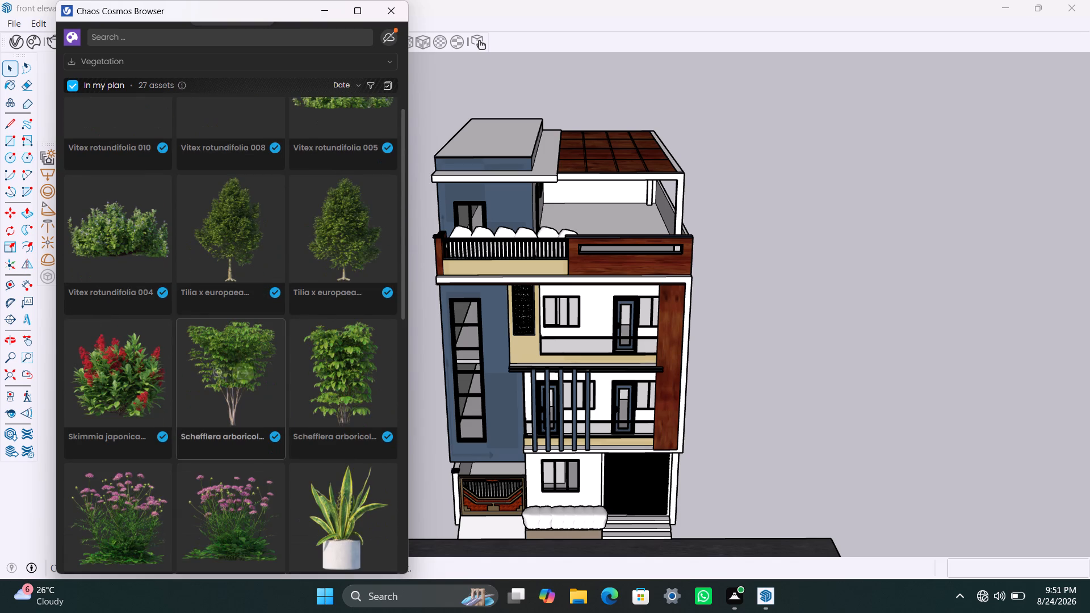
pyautogui.scroll(2, 299, 316)
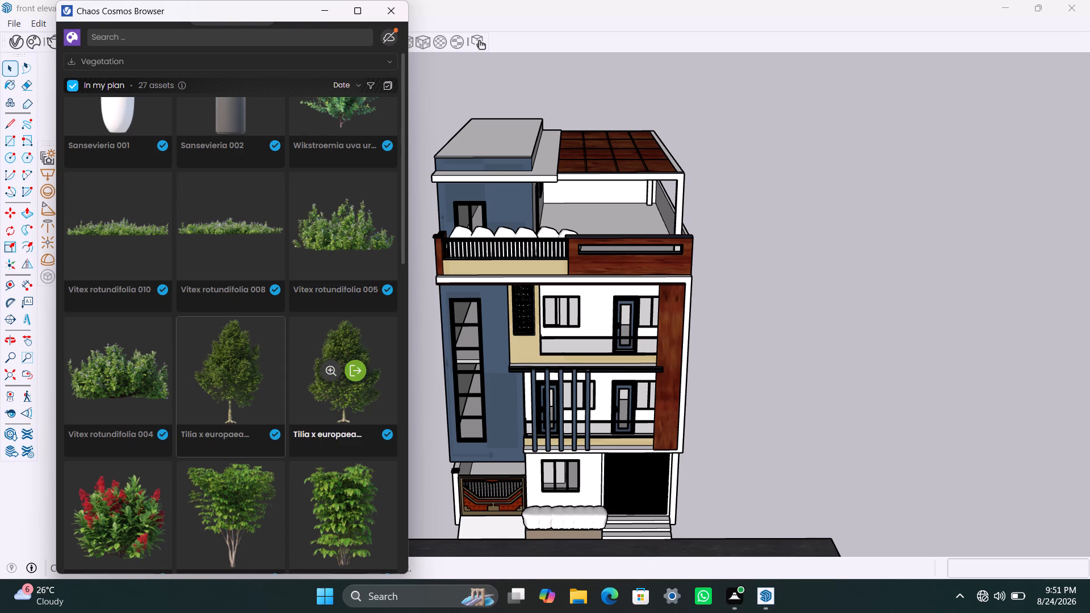
pyautogui.click(249, 374)
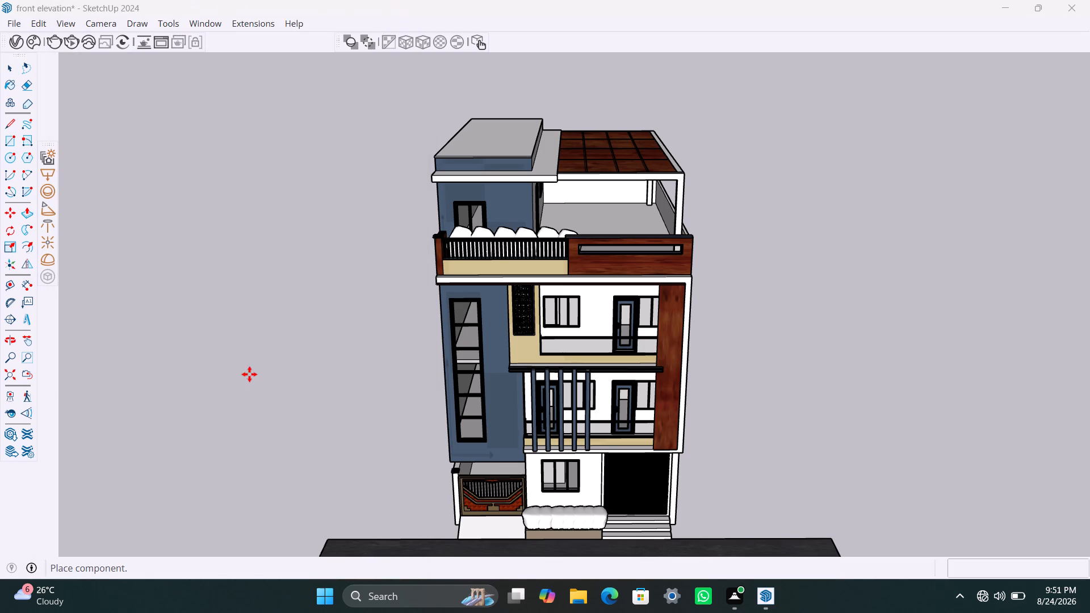
# Place two Tilia x europaea trees on the ground to the left of the building, one behind the other.
pyautogui.scroll(-1, 309, 463)
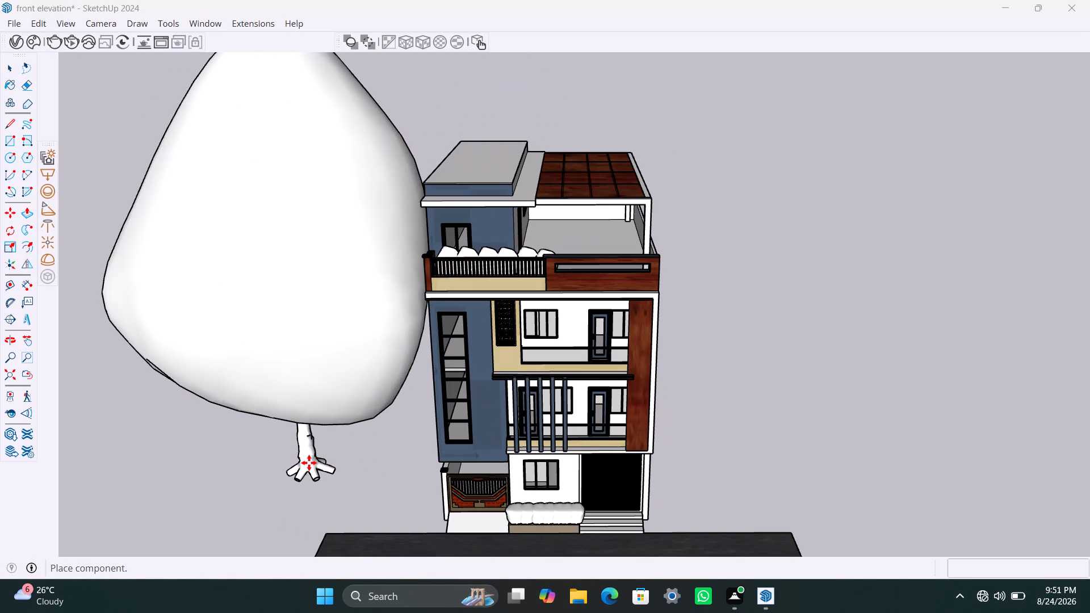
pyautogui.scroll(-2, 309, 463)
pyautogui.moveTo(309, 463); pyautogui.dragTo(359, 433, button='middle')
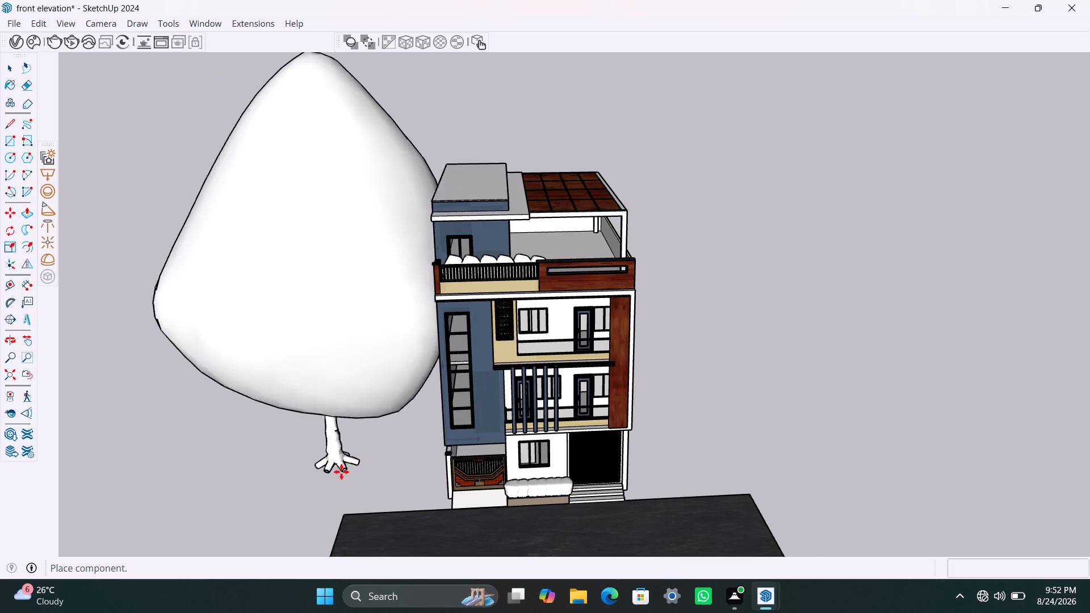
pyautogui.scroll(2, 341, 472)
pyautogui.moveTo(317, 467); pyautogui.dragTo(424, 432, button='middle')
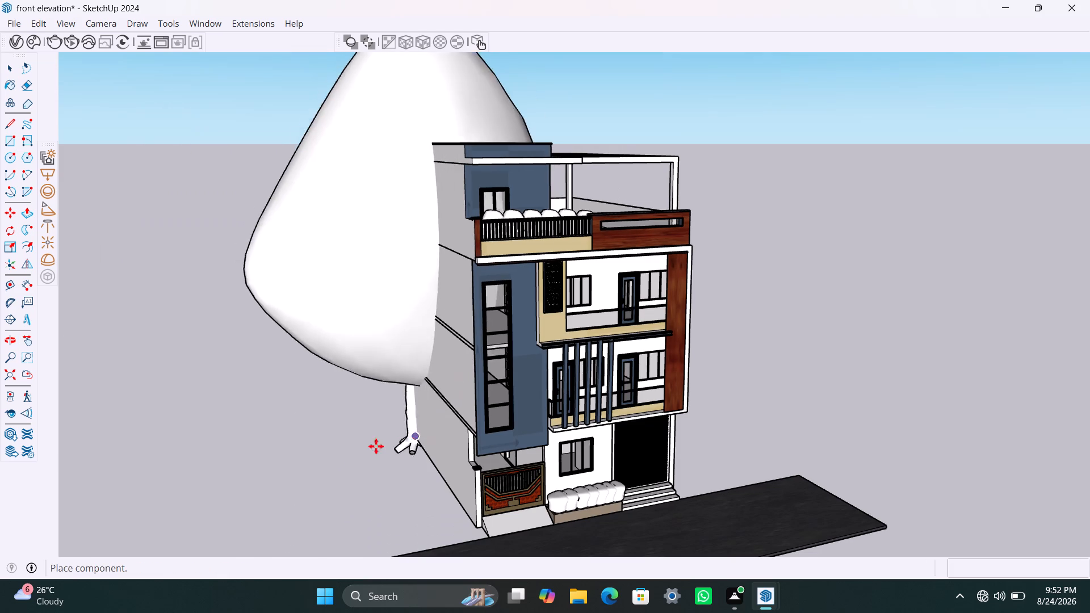
pyautogui.scroll(-2, 248, 488)
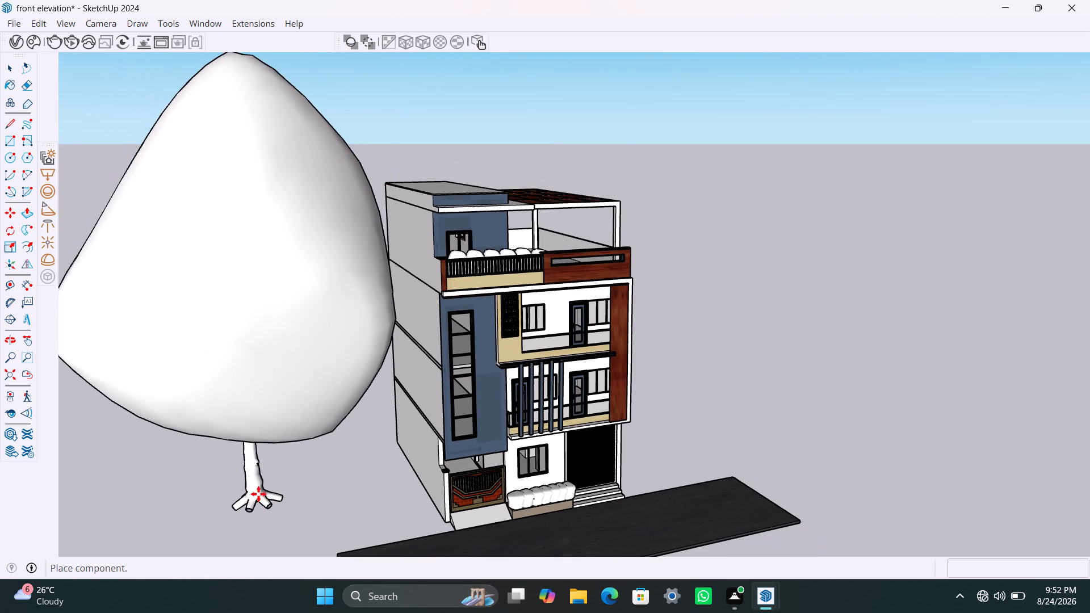
pyautogui.moveTo(258, 494); pyautogui.dragTo(237, 479, button='middle')
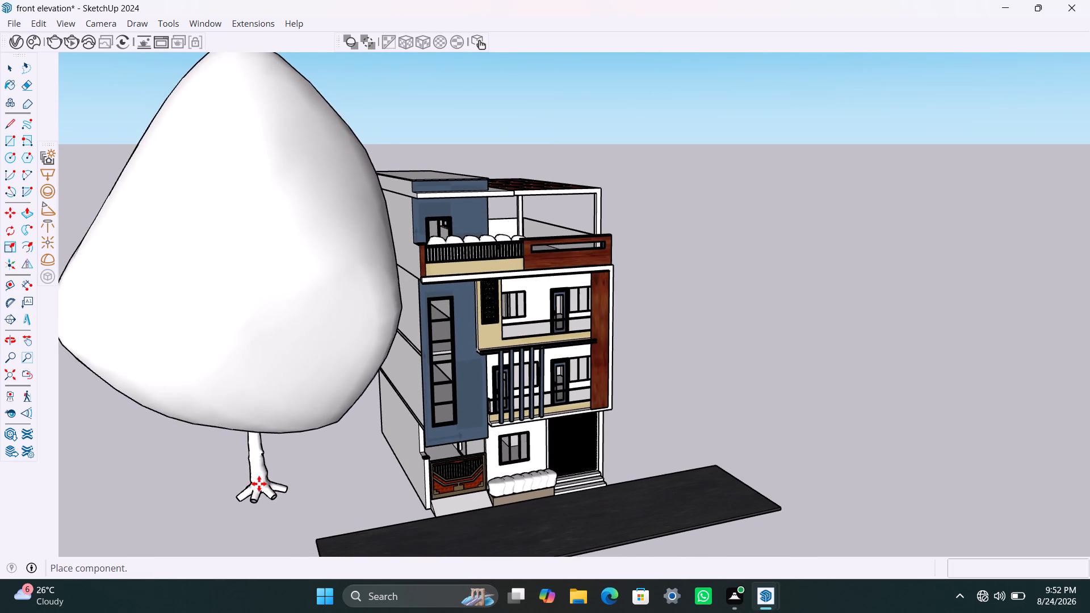
pyautogui.click(252, 477)
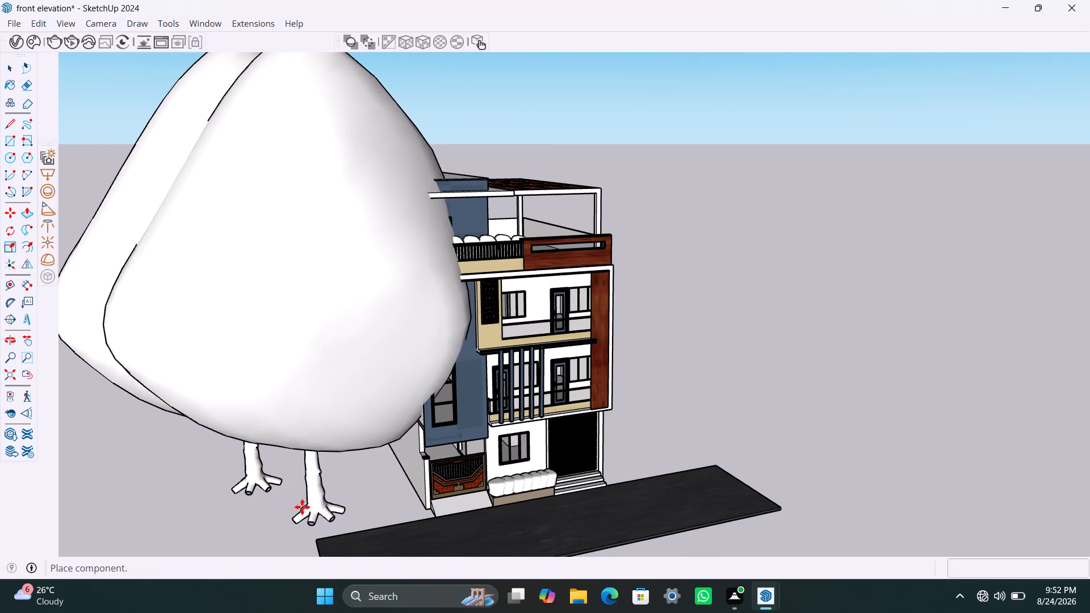
pyautogui.scroll(-7, 188, 522)
pyautogui.keyDown('shift'); pyautogui.moveTo(191, 514); pyautogui.dragTo(234, 450, button='middle'); pyautogui.keyUp('shift')
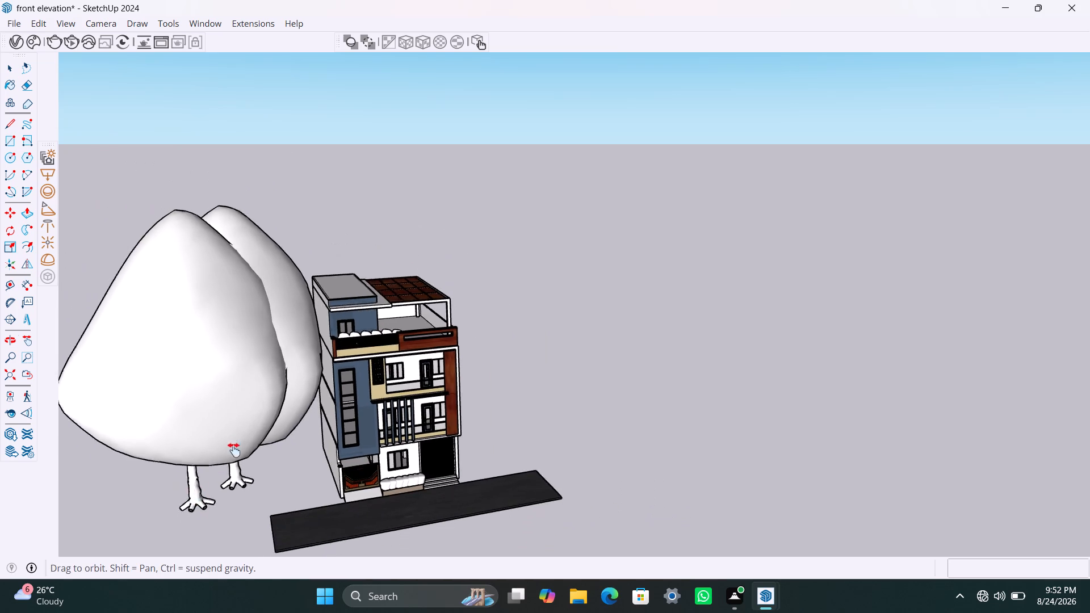
pyautogui.keyDown('shift'); pyautogui.moveTo(234, 450); pyautogui.dragTo(252, 433, button='middle'); pyautogui.keyUp('shift')
pyautogui.click(227, 445)
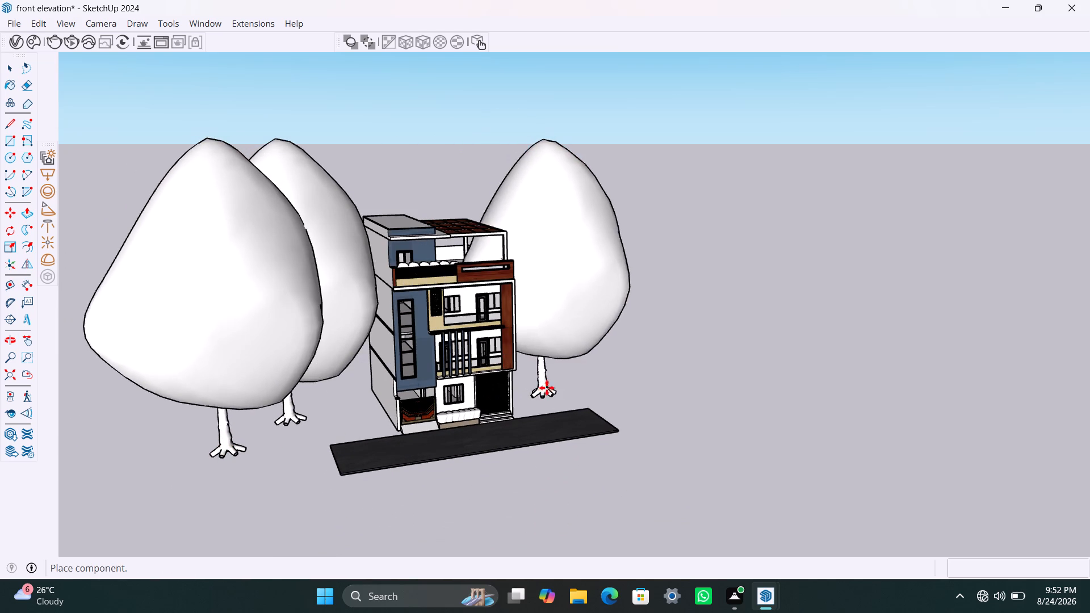
# Place two more Tilia x europaea trees to the right of the building, one behind the other, and finish placing.
pyautogui.scroll(2, 588, 389)
pyautogui.moveTo(588, 389); pyautogui.dragTo(515, 400, button='middle')
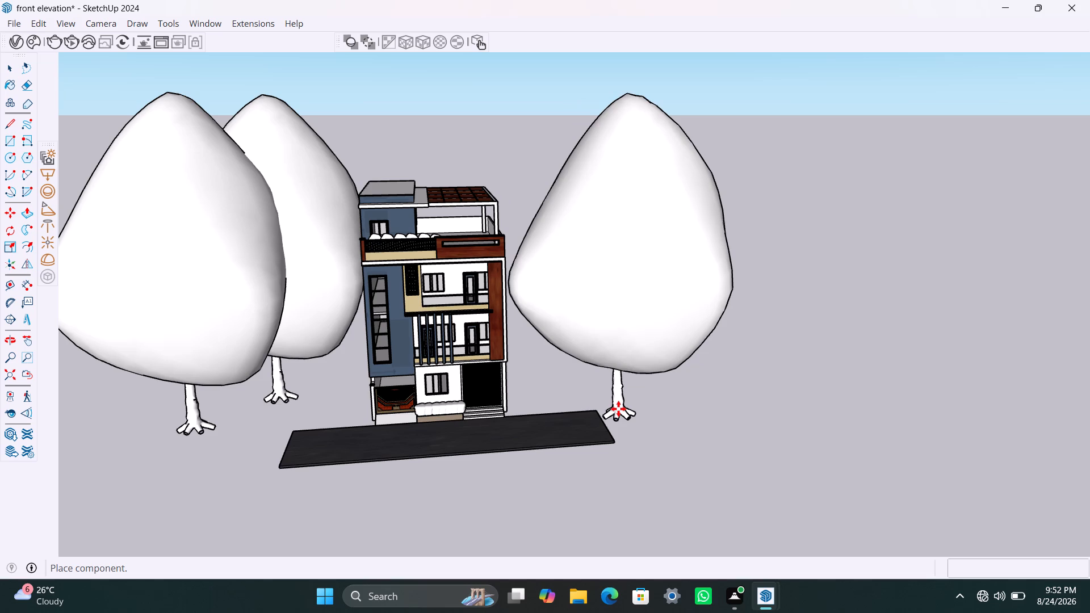
pyautogui.click(618, 409)
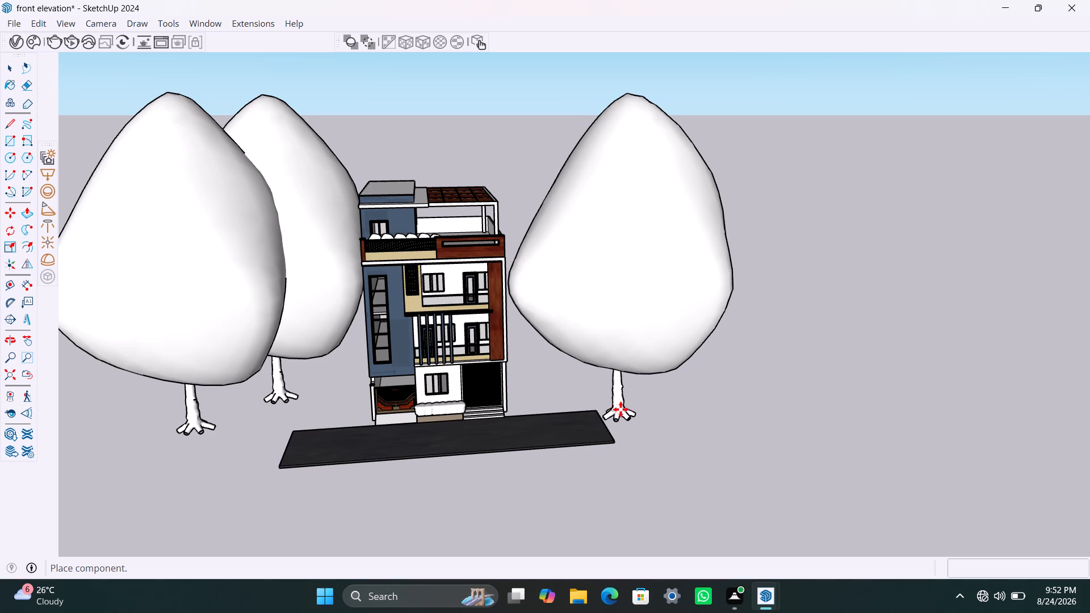
pyautogui.keyDown('shift'); pyautogui.moveTo(644, 417); pyautogui.dragTo(598, 467, button='middle'); pyautogui.keyUp('shift')
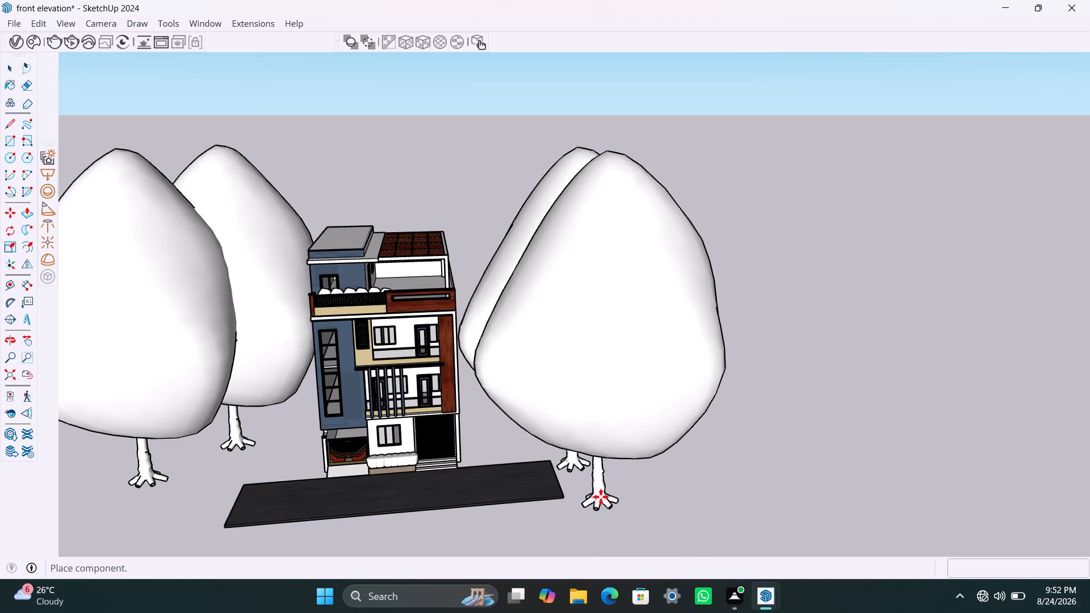
pyautogui.click(601, 497)
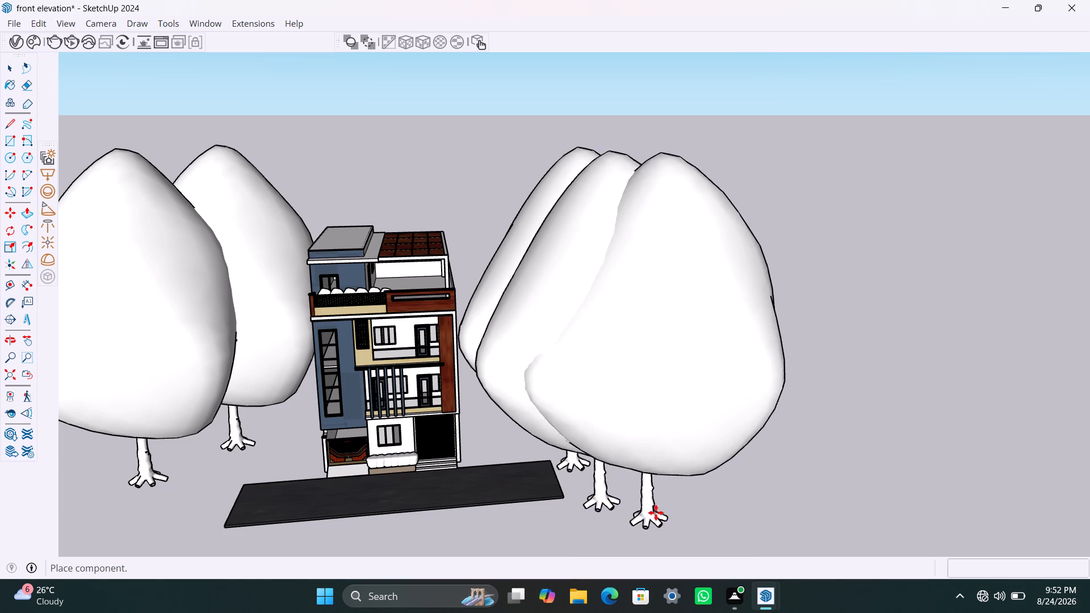
pyautogui.press('space')
# Narrow the front tree on the building's right side by scaling its width to about 0.74 along the red axis.
pyautogui.scroll(-4, 451, 448)
pyautogui.moveTo(463, 422); pyautogui.dragTo(439, 421, button='middle')
pyautogui.scroll(5, 435, 417)
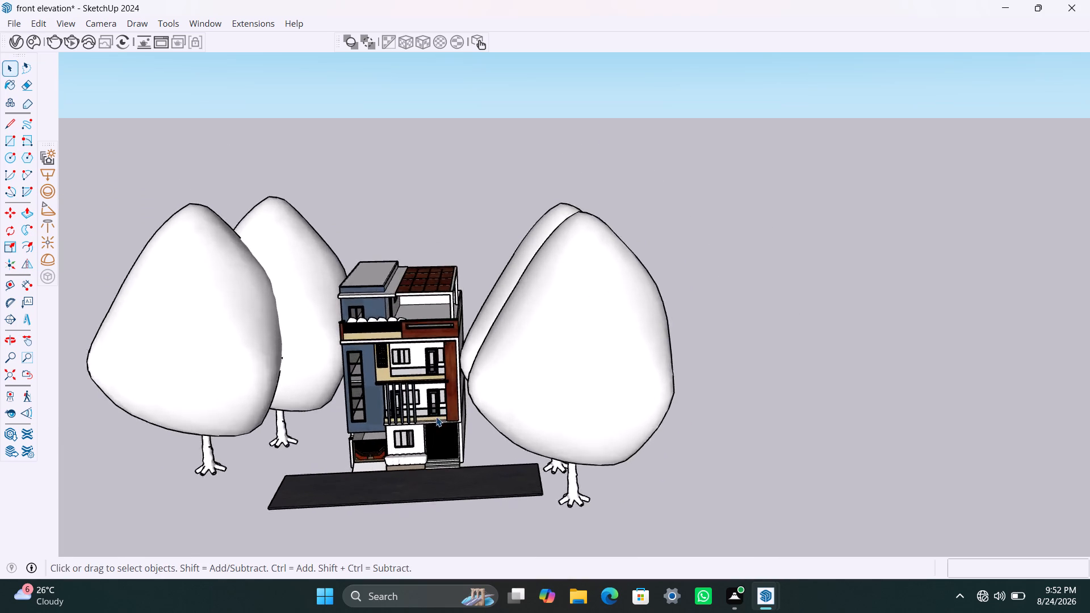
pyautogui.moveTo(449, 427); pyautogui.dragTo(442, 433, button='middle')
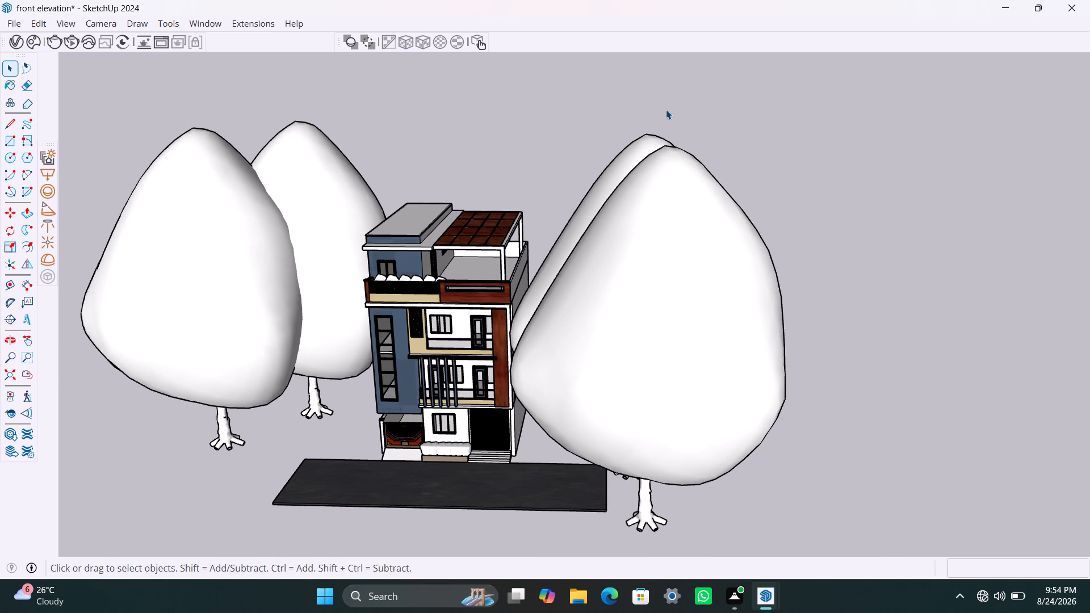
pyautogui.scroll(2, 469, 492)
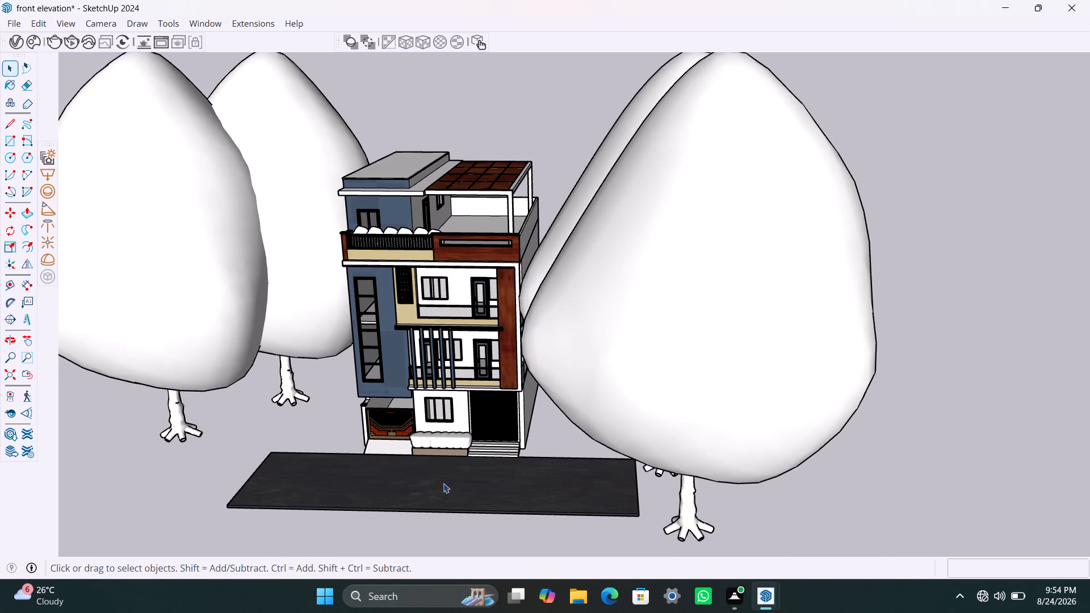
pyautogui.moveTo(540, 482); pyautogui.dragTo(576, 480, button='middle')
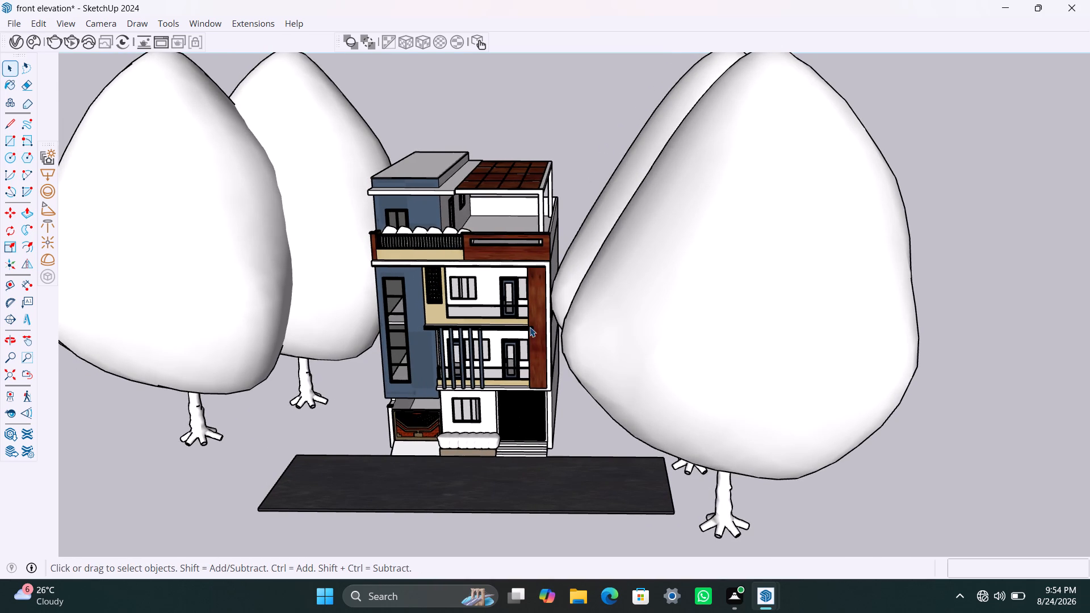
pyautogui.click(726, 328)
pyautogui.press('s')
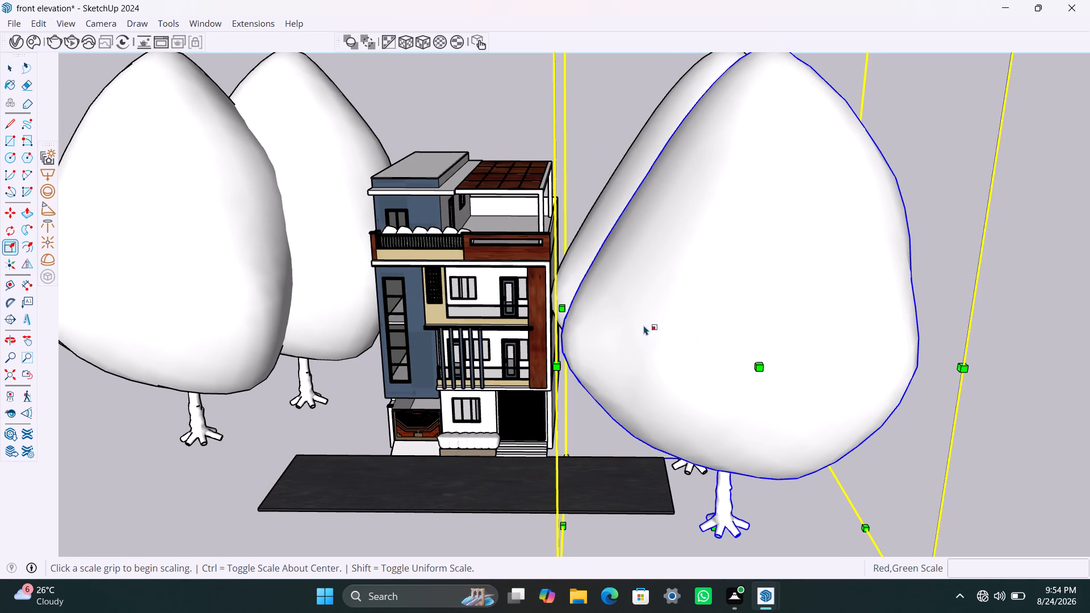
pyautogui.click(554, 366)
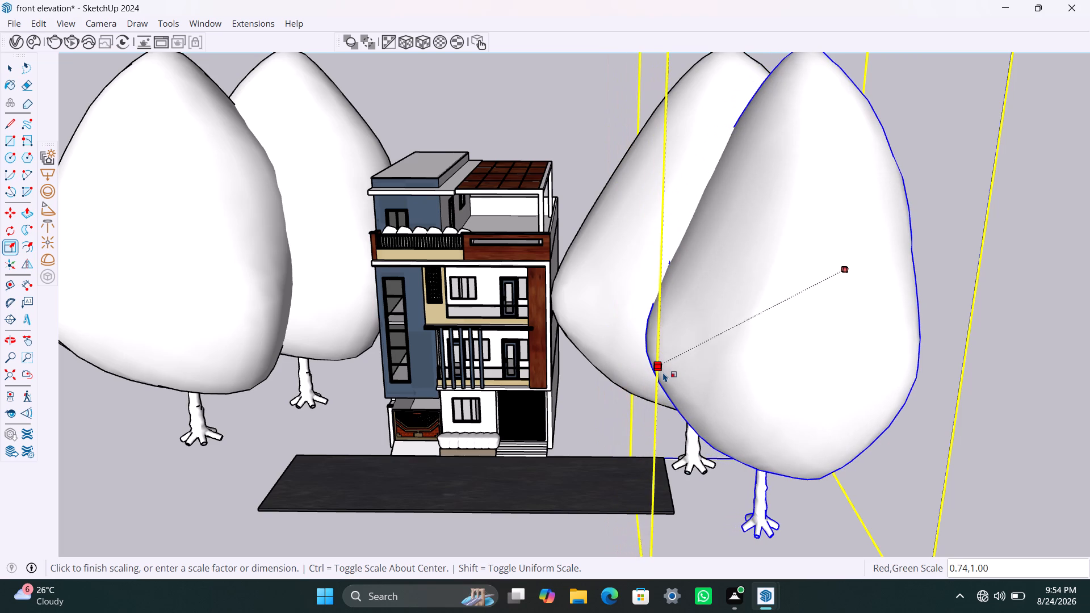
pyautogui.click(663, 372)
# Reduce the height of the front tree on the building's right side, scaling it vertically to about 0.75.
pyautogui.scroll(-5, 651, 361)
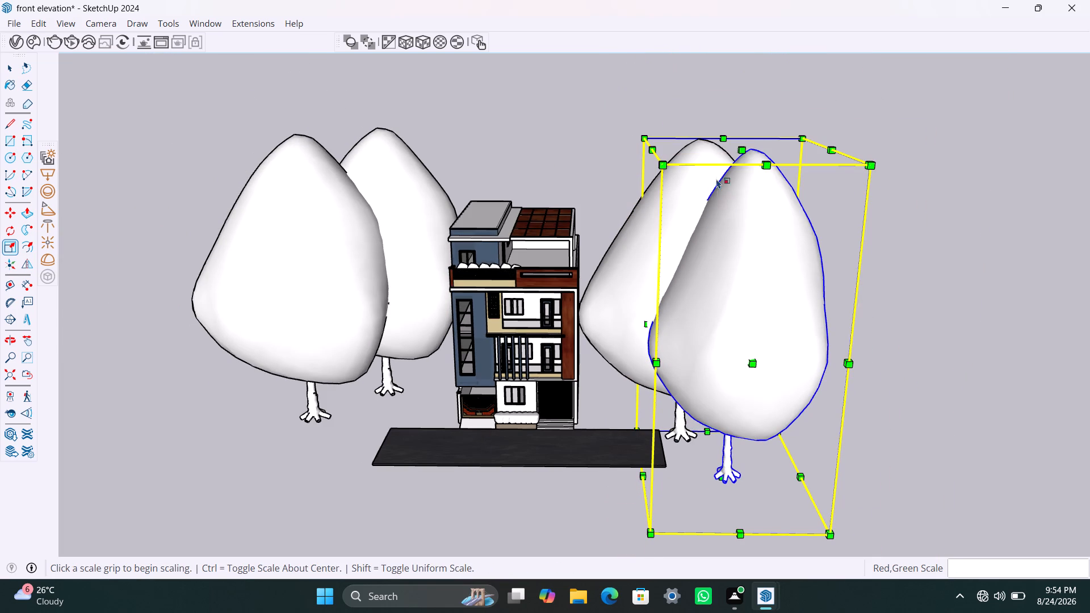
pyautogui.click(739, 150)
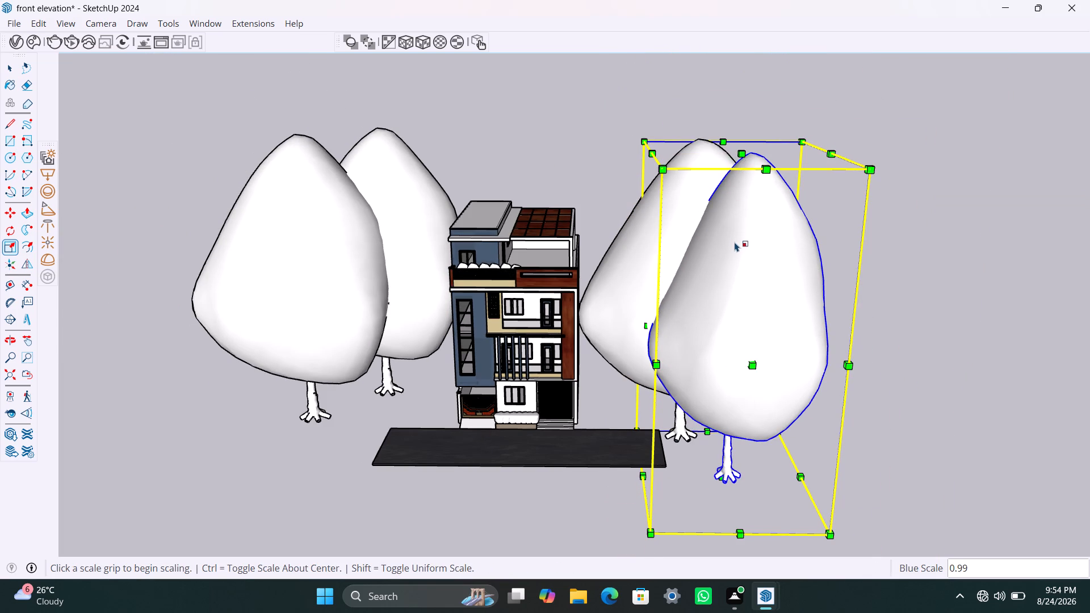
pyautogui.click(744, 152)
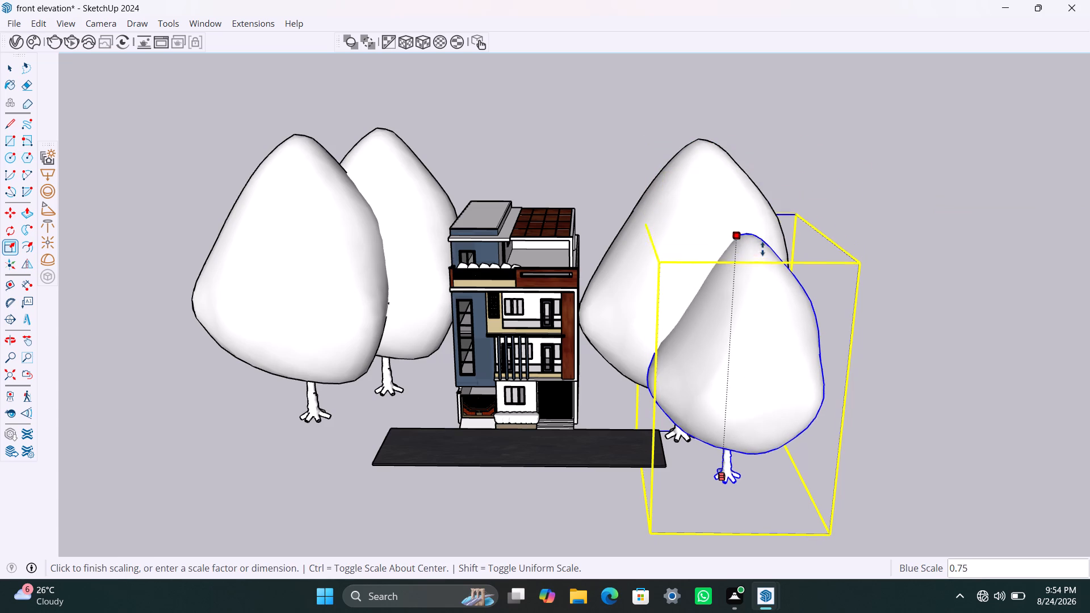
pyautogui.click(762, 250)
pyautogui.press('space')
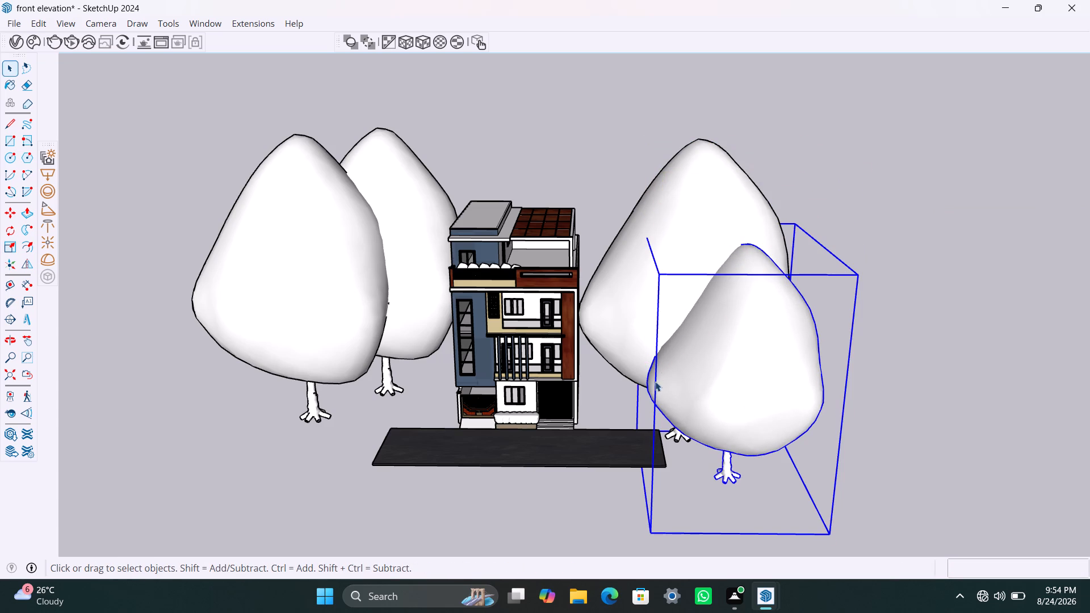
# Narrow the same front tree further along the red axis, shrinking it away from the building, and deselect it.
pyautogui.click(660, 374)
pyautogui.press('s')
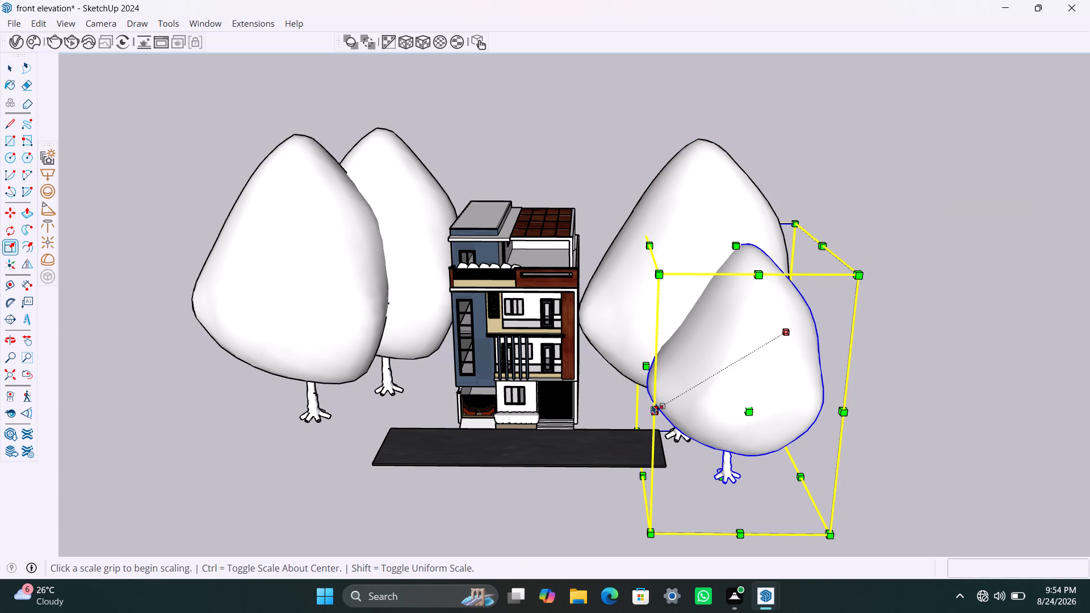
pyautogui.moveTo(645, 370); pyautogui.dragTo(673, 369)
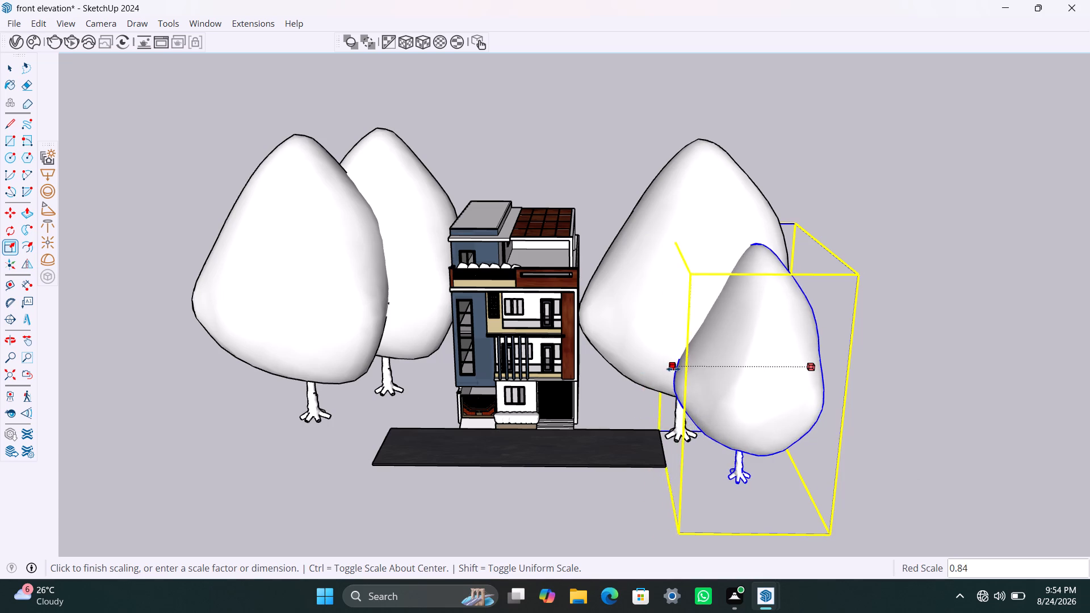
pyautogui.moveTo(673, 369); pyautogui.dragTo(697, 367)
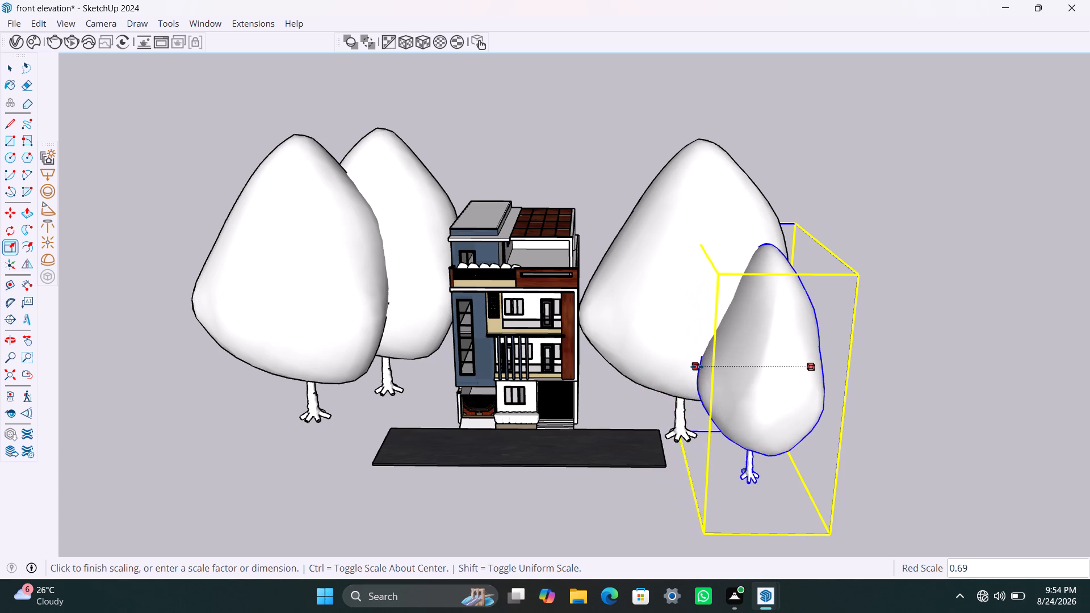
pyautogui.moveTo(697, 367); pyautogui.dragTo(729, 371)
pyautogui.click(729, 371)
pyautogui.press('space')
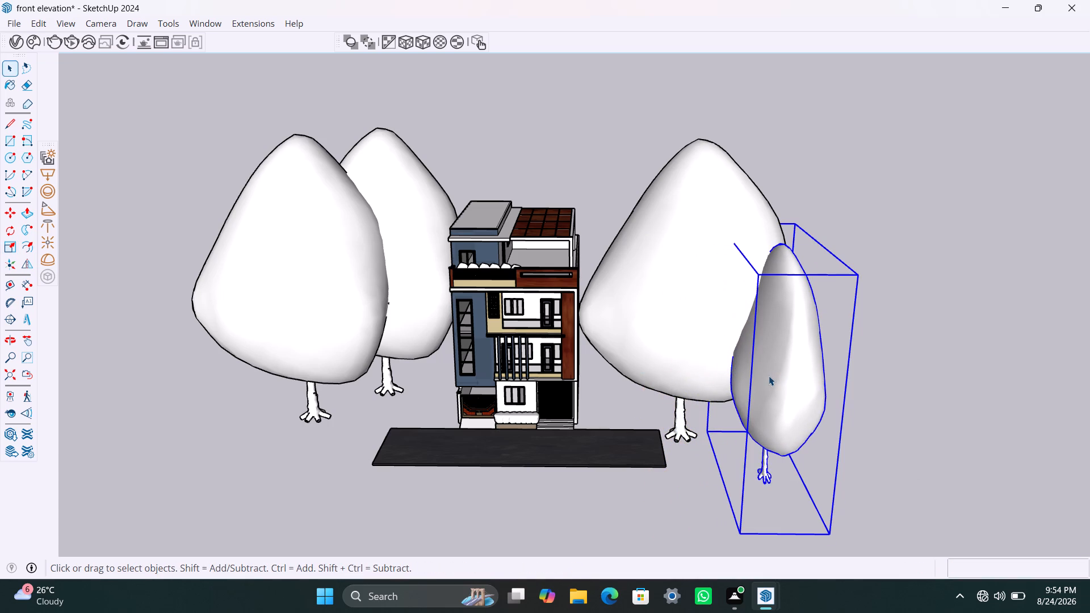
pyautogui.click(769, 376)
pyautogui.click(914, 377)
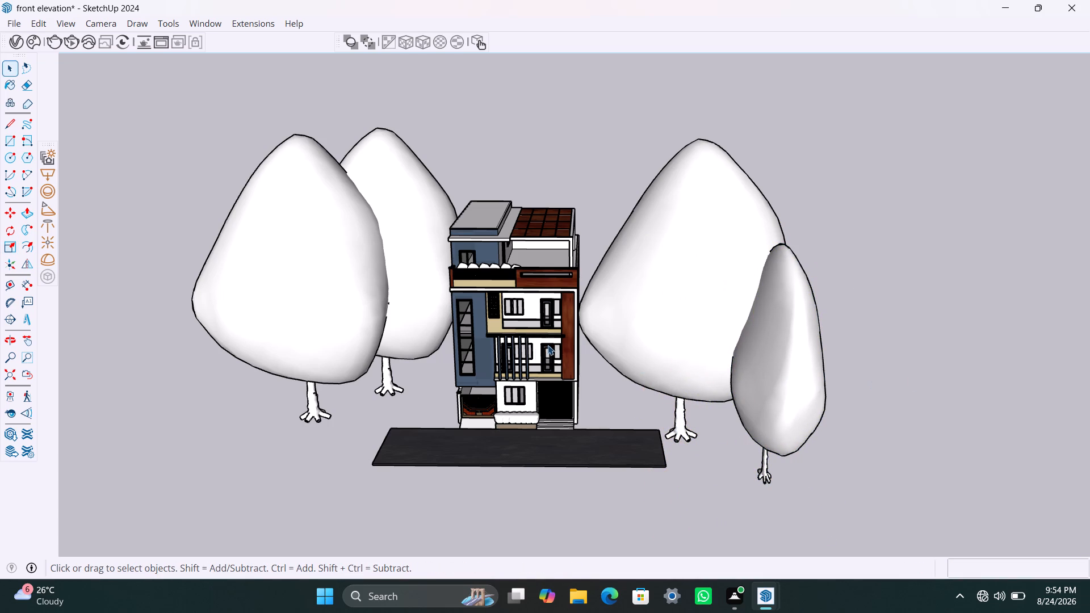
# Scale the rear tree on the building's right side to about 0.58 along the red axis and about 0.74 in height.
pyautogui.click(614, 345)
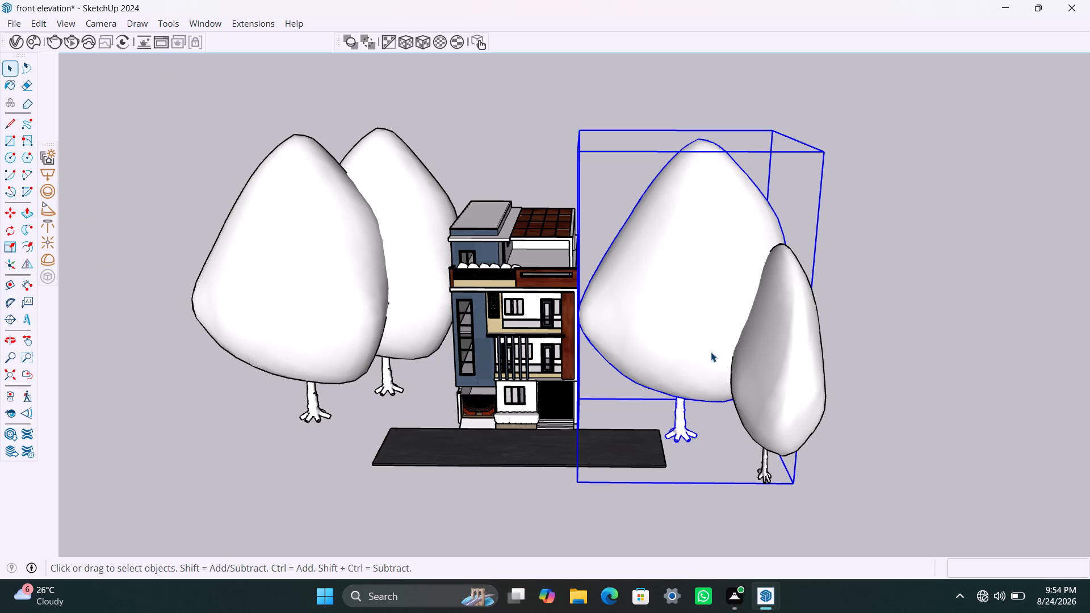
pyautogui.press('s')
pyautogui.moveTo(579, 297); pyautogui.dragTo(689, 297)
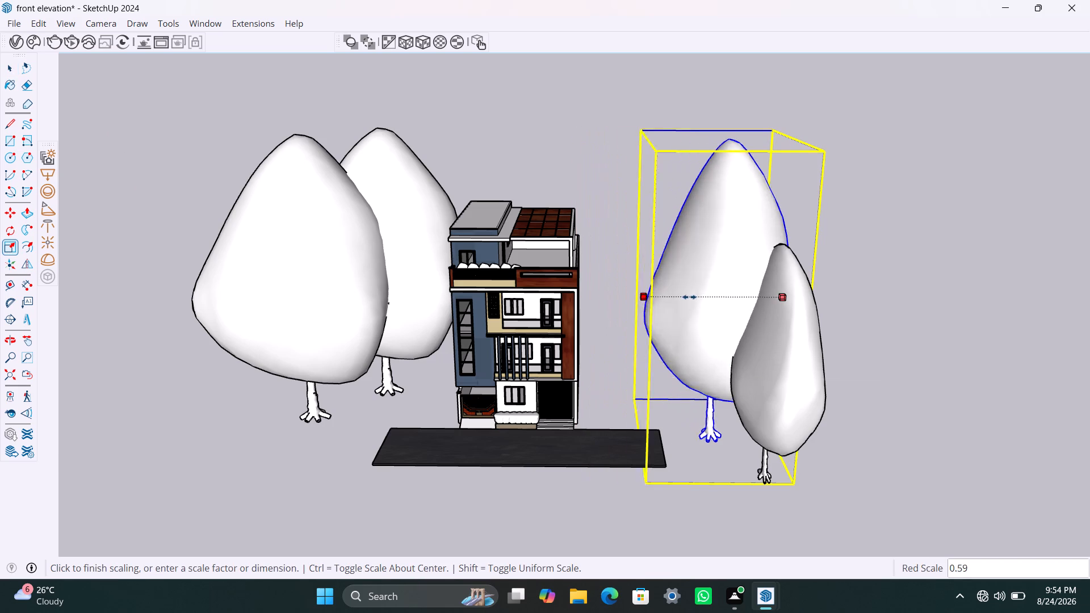
pyautogui.moveTo(689, 297); pyautogui.dragTo(665, 305)
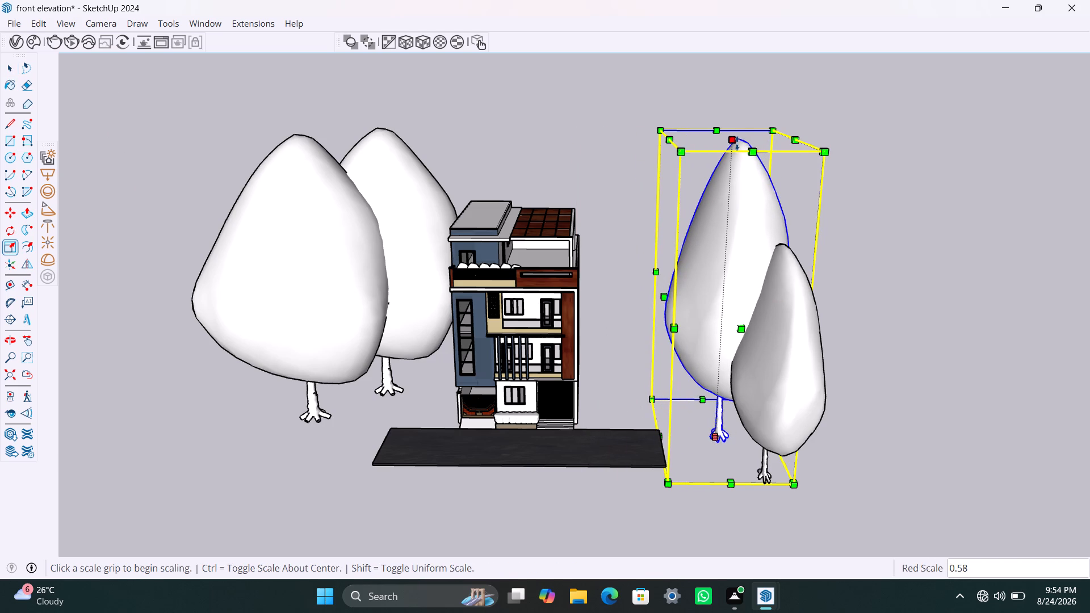
pyautogui.moveTo(737, 142); pyautogui.dragTo(740, 225)
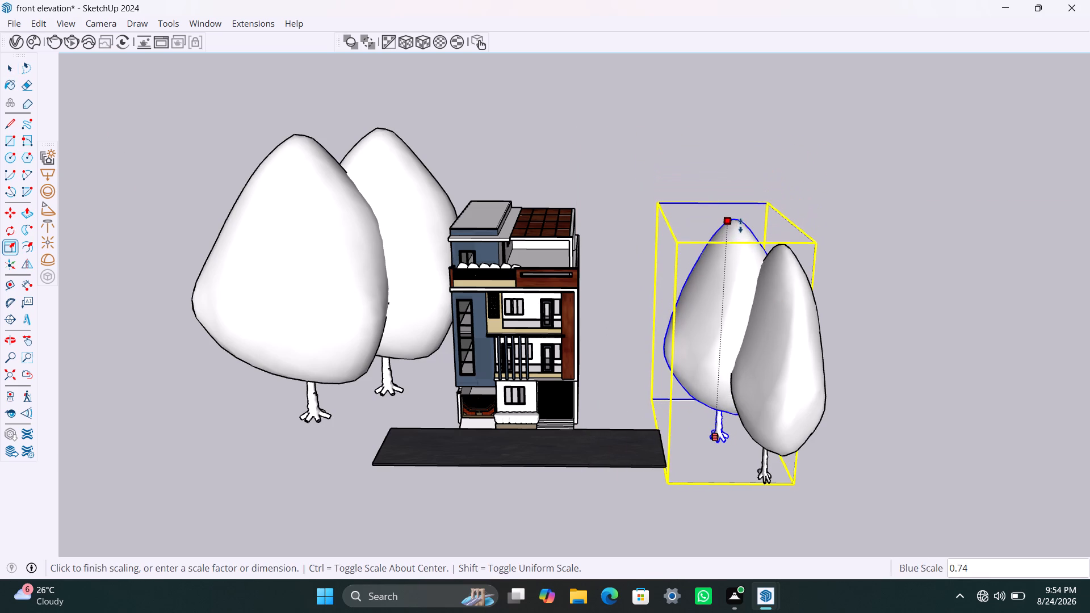
pyautogui.moveTo(740, 225); pyautogui.dragTo(741, 226)
pyautogui.press('space')
pyautogui.press('space')
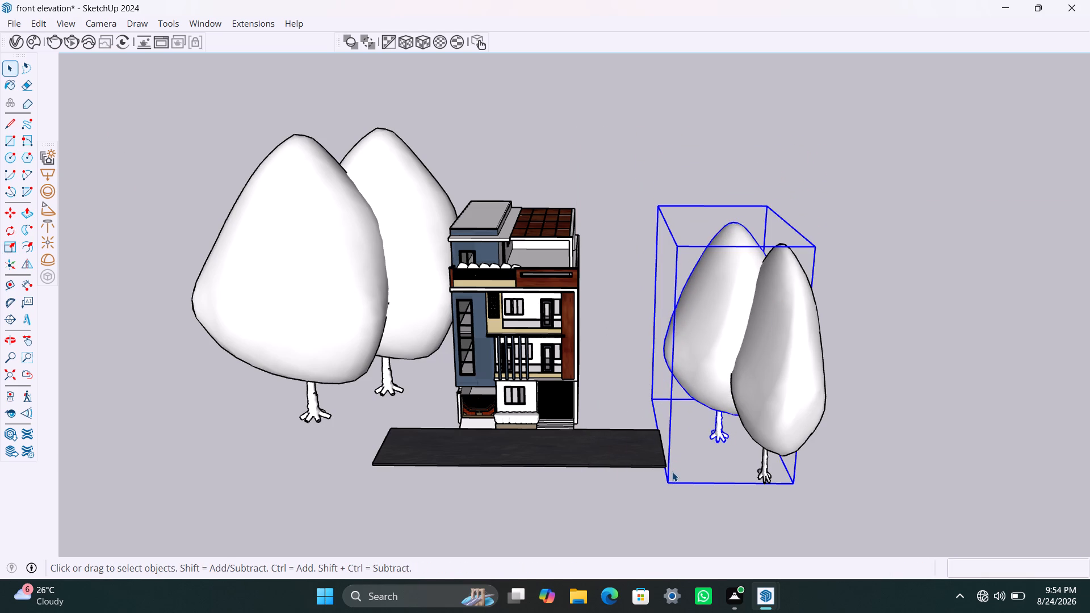
# Move the rear right tree about 32' 3" by its bounding-box corner onto the endpoint at the building's front right base.
pyautogui.press('m')
pyautogui.click(672, 476)
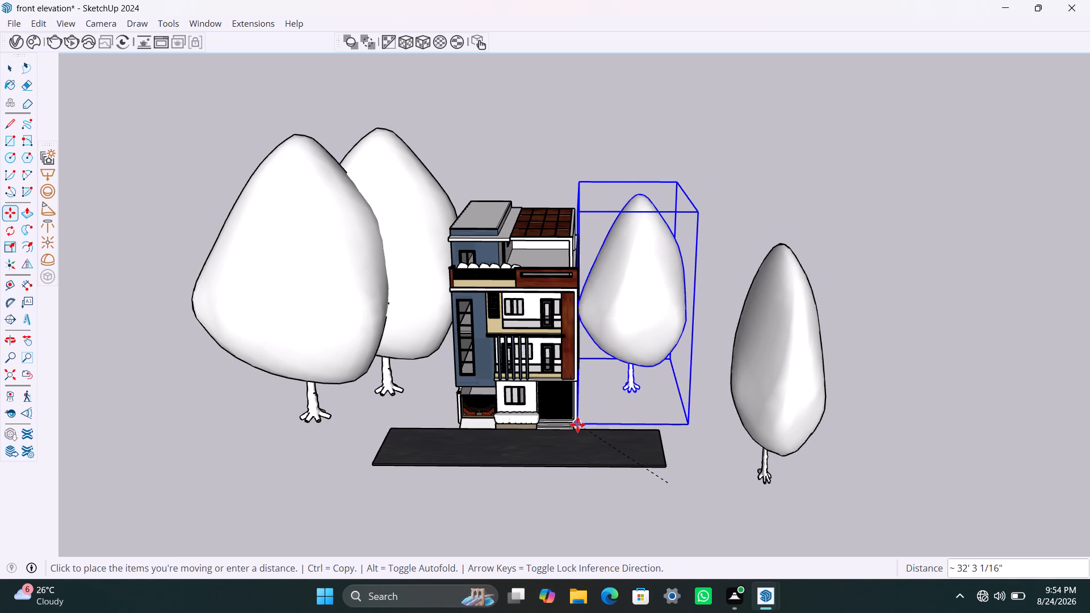
pyautogui.scroll(7, 591, 423)
pyautogui.middleClick(590, 421)
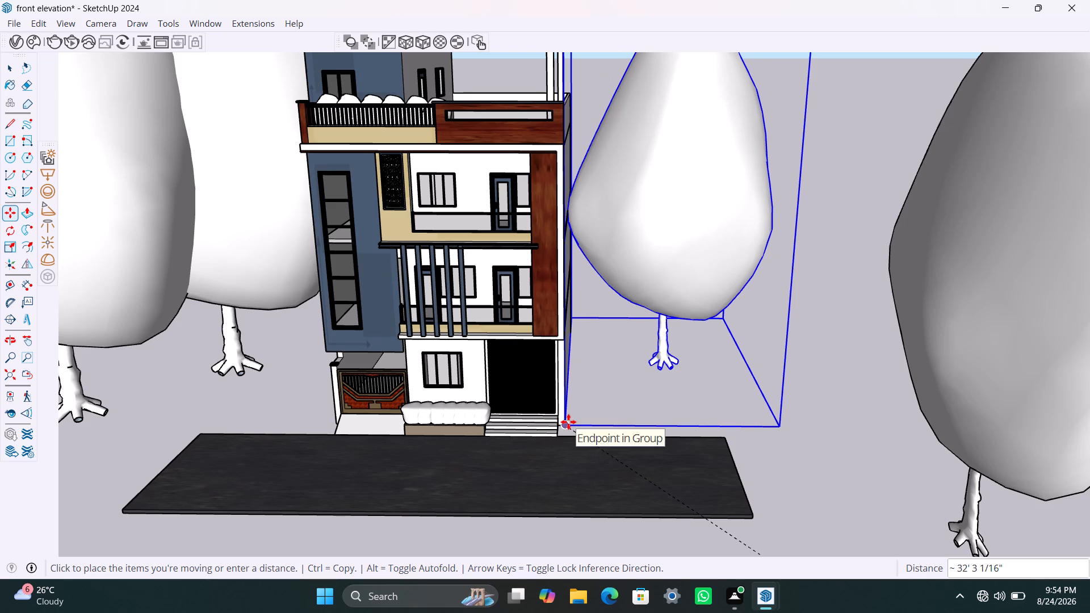
pyautogui.click(568, 422)
pyautogui.scroll(-14, 635, 385)
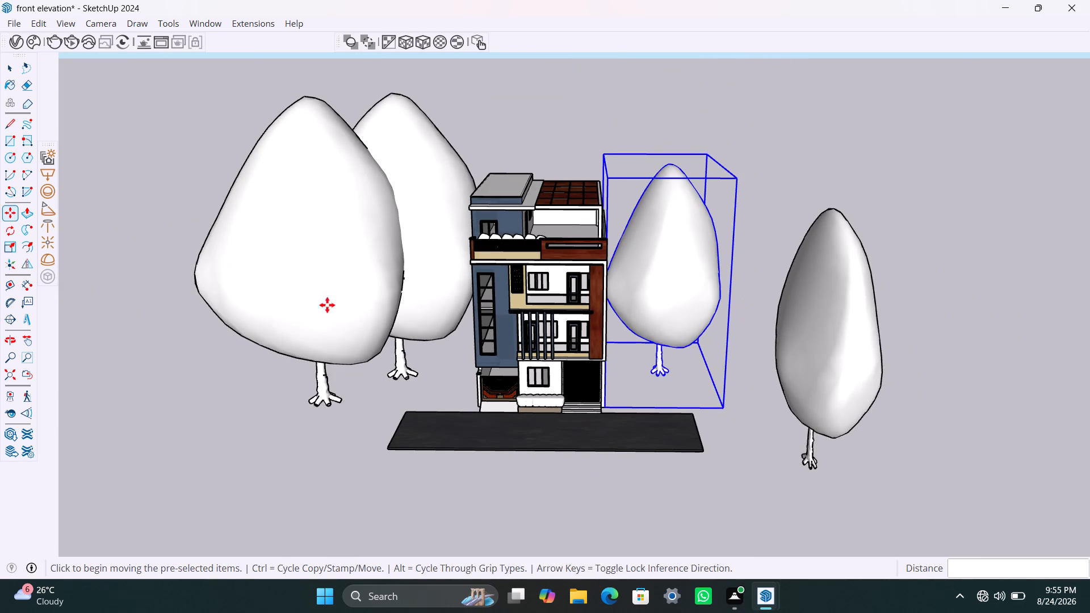
pyautogui.press('space')
# Widen the front tree on the building's right side slightly along the red axis, stretching it toward the building.
pyautogui.scroll(-3, 151, 276)
pyautogui.moveTo(166, 303); pyautogui.dragTo(161, 302, button='middle')
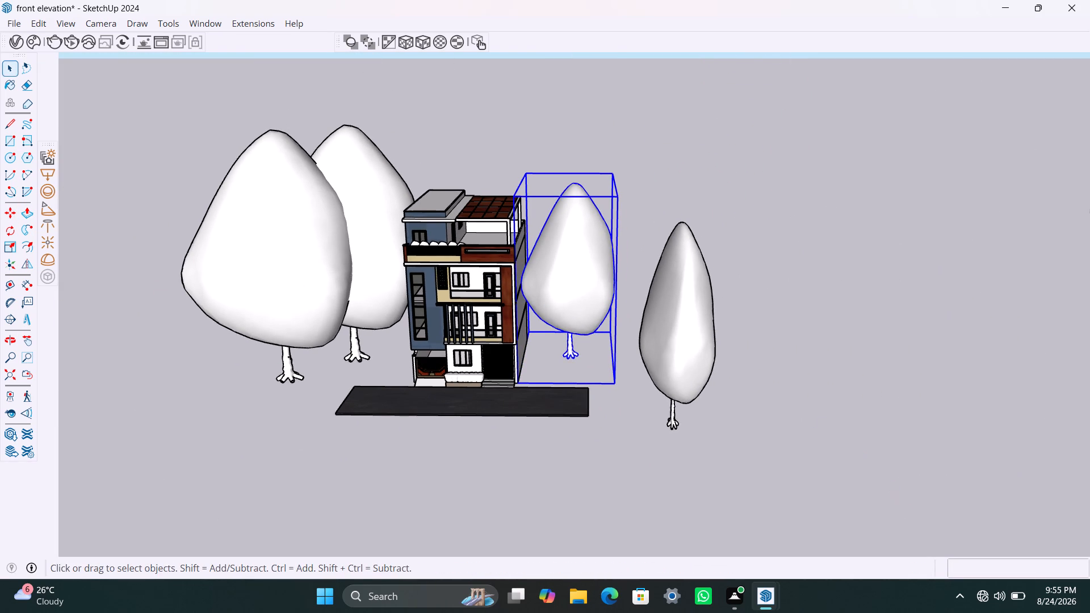
pyautogui.click(707, 317)
pyautogui.press('s')
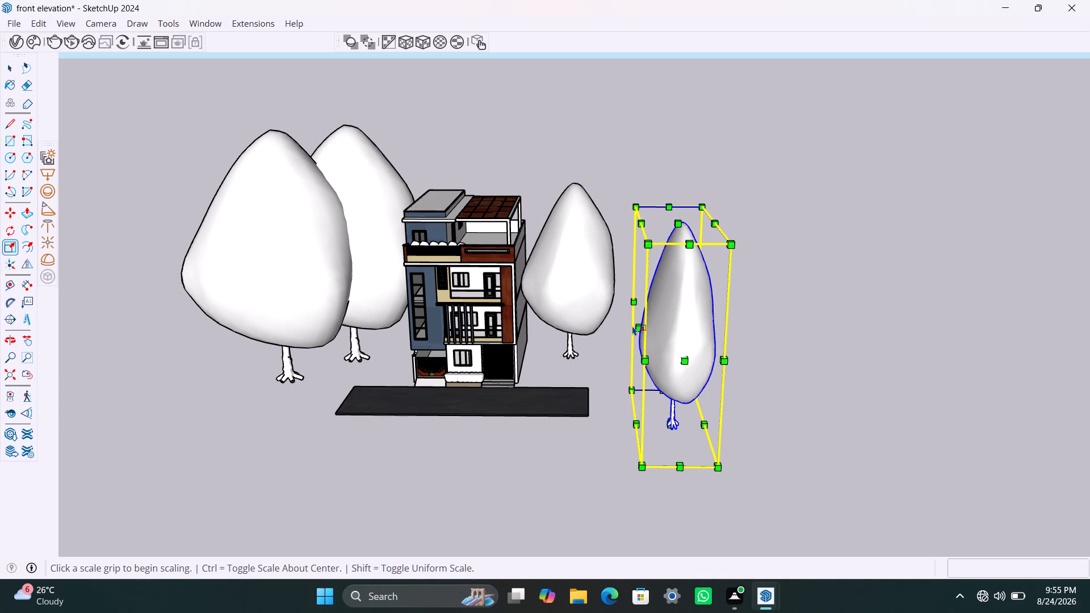
pyautogui.moveTo(632, 326); pyautogui.dragTo(622, 326)
pyautogui.moveTo(639, 329); pyautogui.dragTo(627, 331)
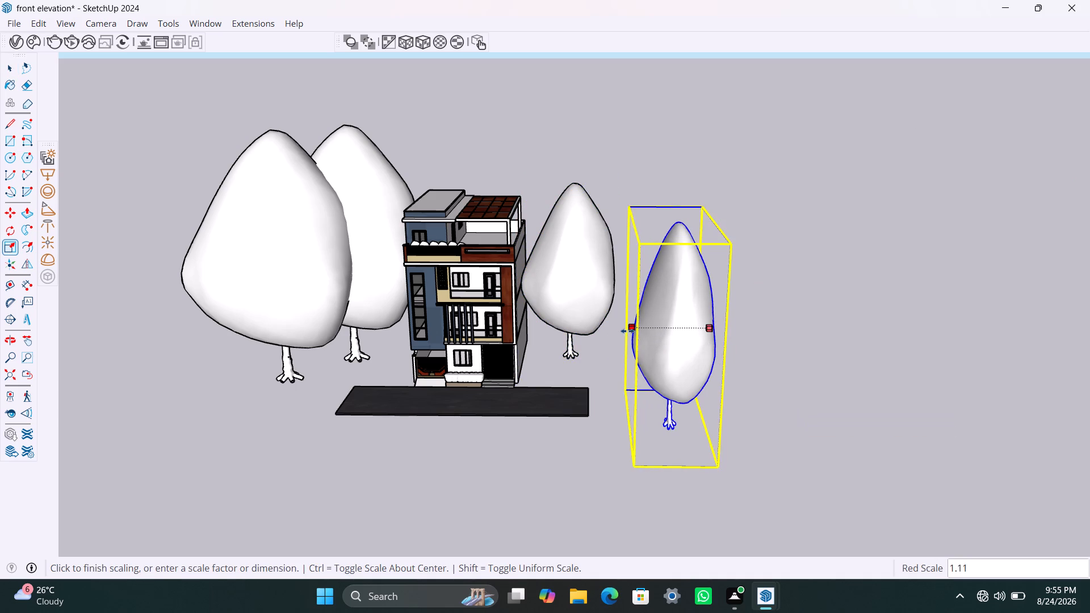
pyautogui.moveTo(627, 331); pyautogui.dragTo(622, 333)
pyautogui.press('space')
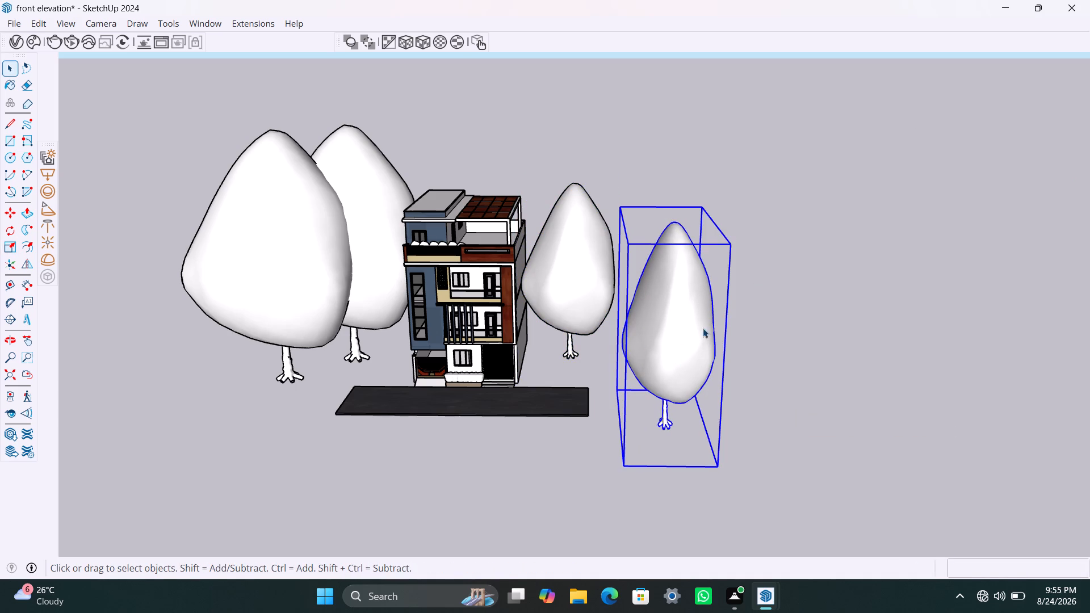
# Move the front right tree about 19' 9" closer to the building, in front of the rear right tree.
pyautogui.press('m')
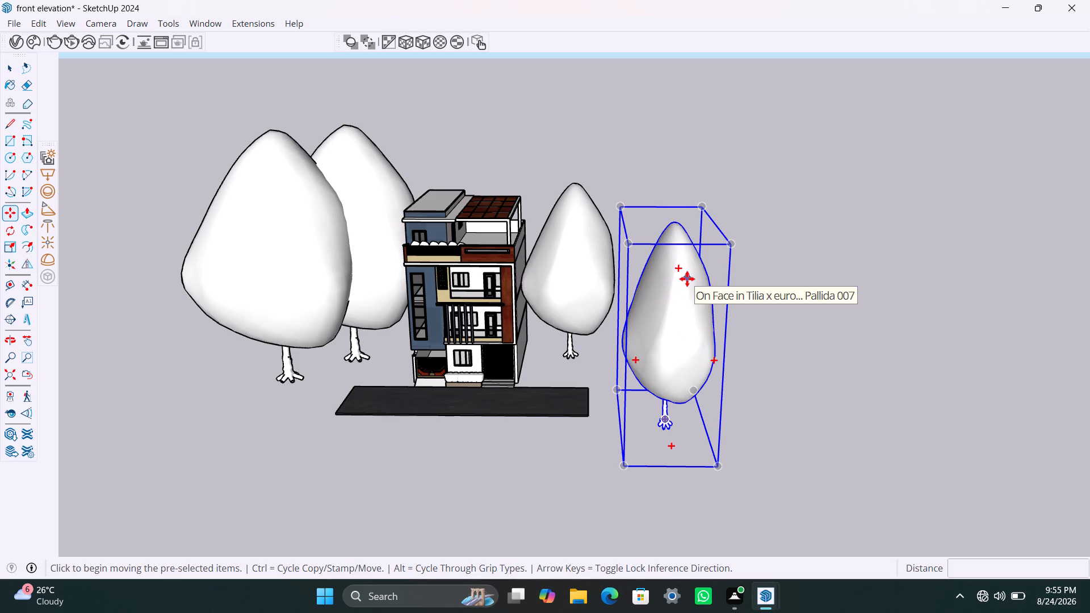
pyautogui.click(669, 253)
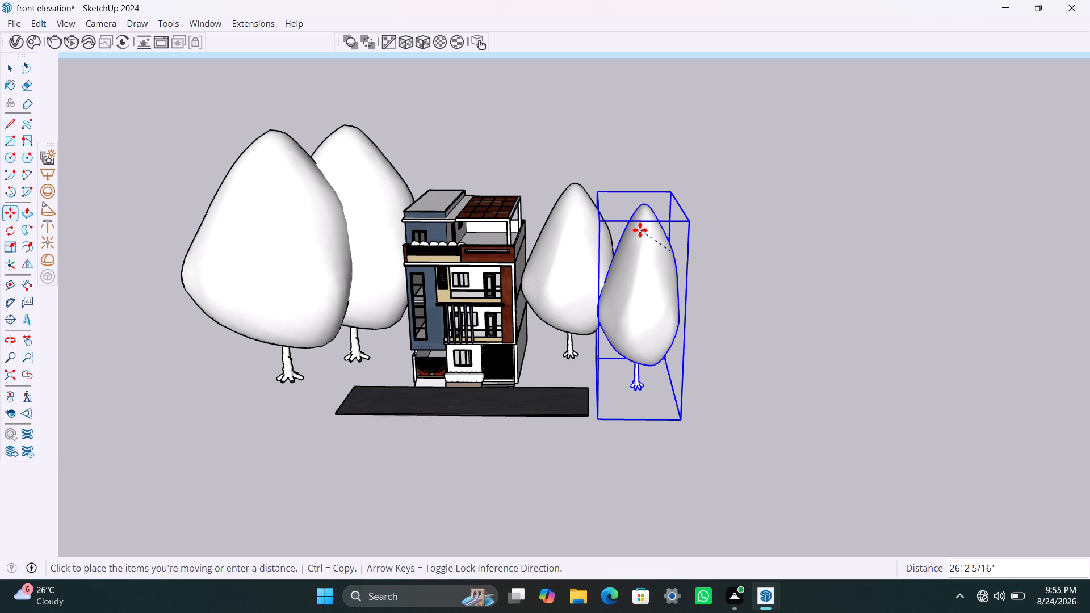
pyautogui.click(630, 236)
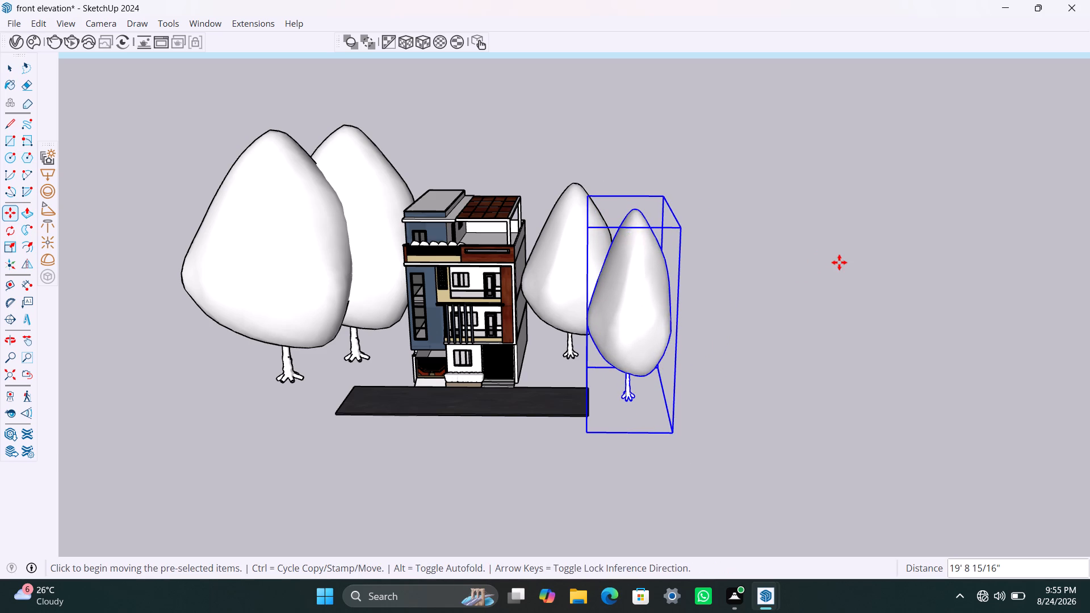
pyautogui.press('space')
pyautogui.scroll(-3, 610, 320)
pyautogui.press('space')
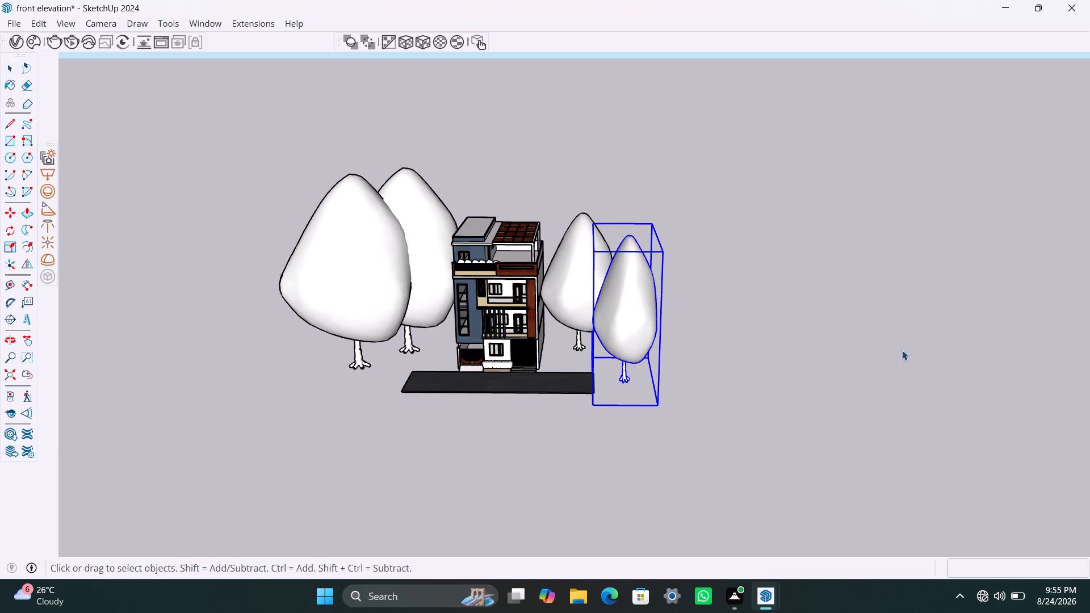
# Scale the front tree on the building's left side to about 0.65 along the red axis and 1.07 along the green axis.
pyautogui.scroll(-2, 422, 410)
pyautogui.moveTo(445, 451); pyautogui.dragTo(588, 460, button='middle')
pyautogui.scroll(4, 485, 343)
pyautogui.click(479, 308)
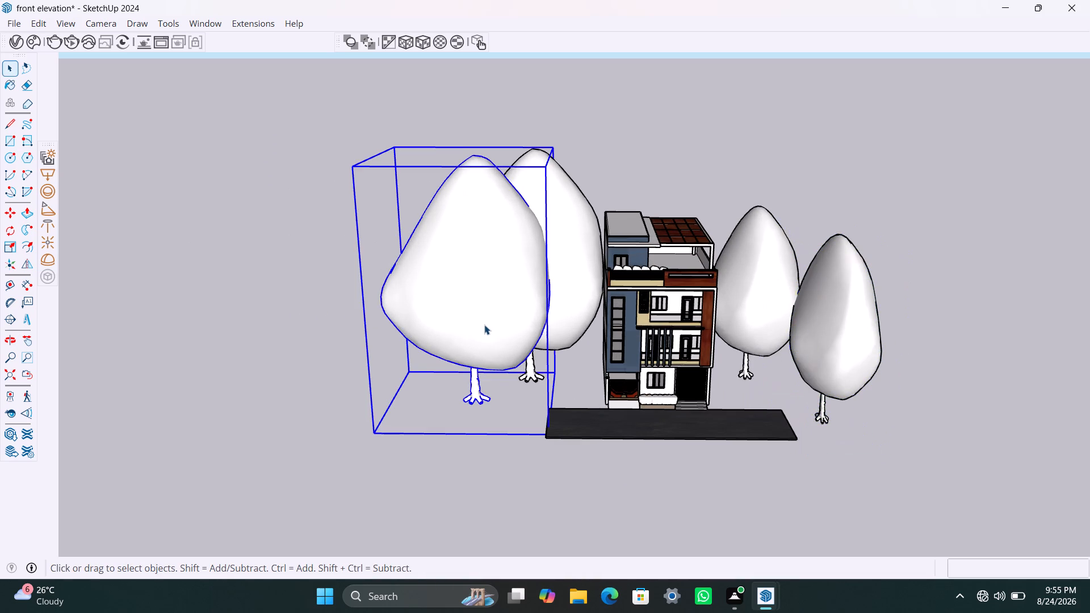
pyautogui.press('s')
pyautogui.moveTo(389, 289); pyautogui.dragTo(405, 295)
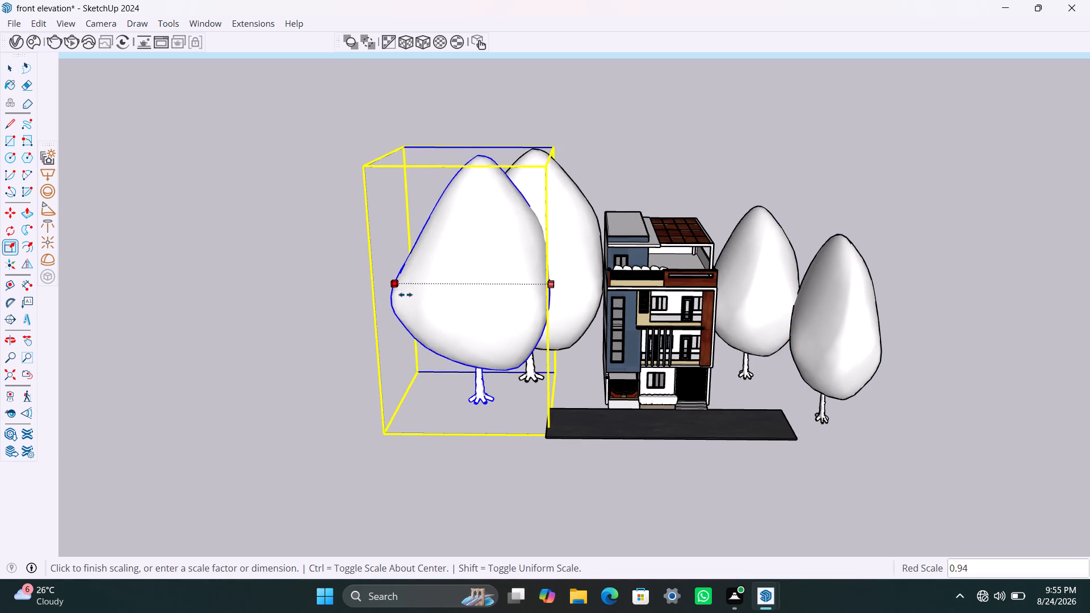
pyautogui.moveTo(405, 295); pyautogui.dragTo(443, 306)
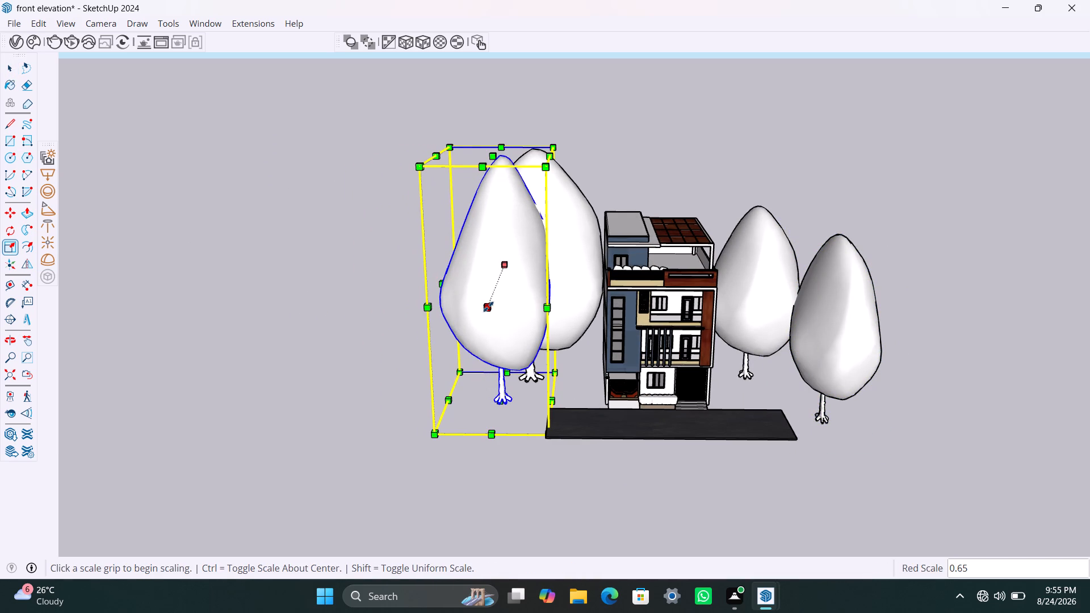
pyautogui.click(491, 306)
pyautogui.click(490, 314)
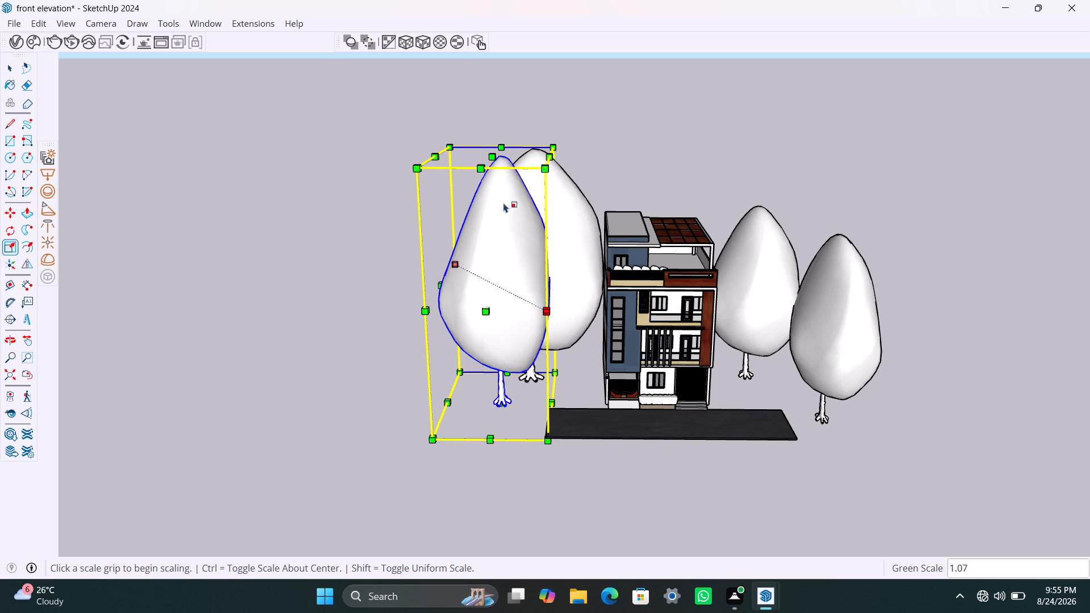
# Reduce the front left tree's height to about 0.64 and narrow it further to about 0.71 along the red axis.
pyautogui.moveTo(492, 161); pyautogui.dragTo(508, 267)
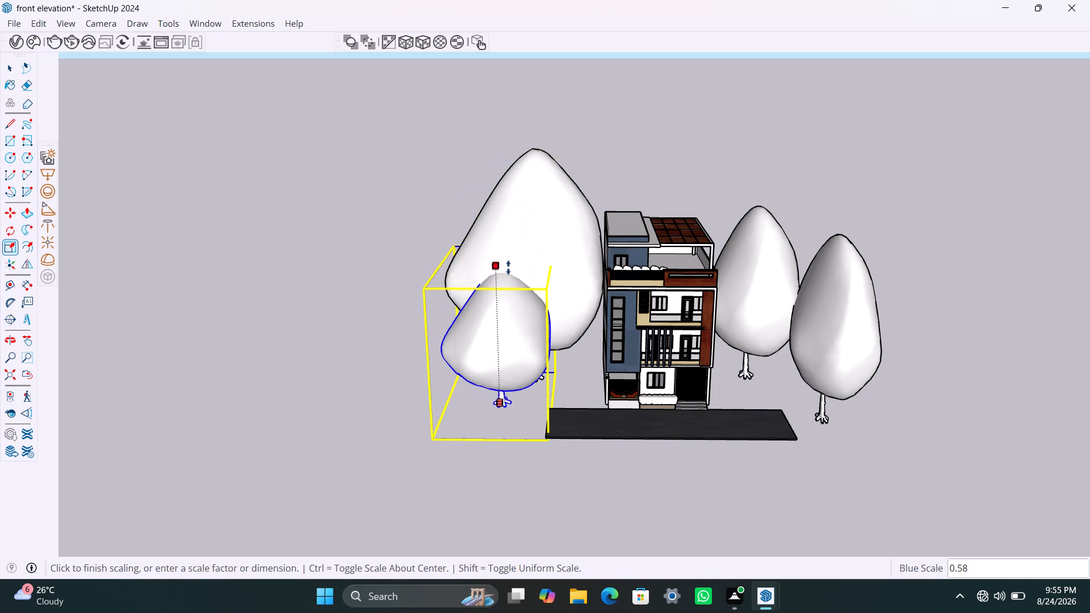
pyautogui.moveTo(508, 267); pyautogui.dragTo(515, 254)
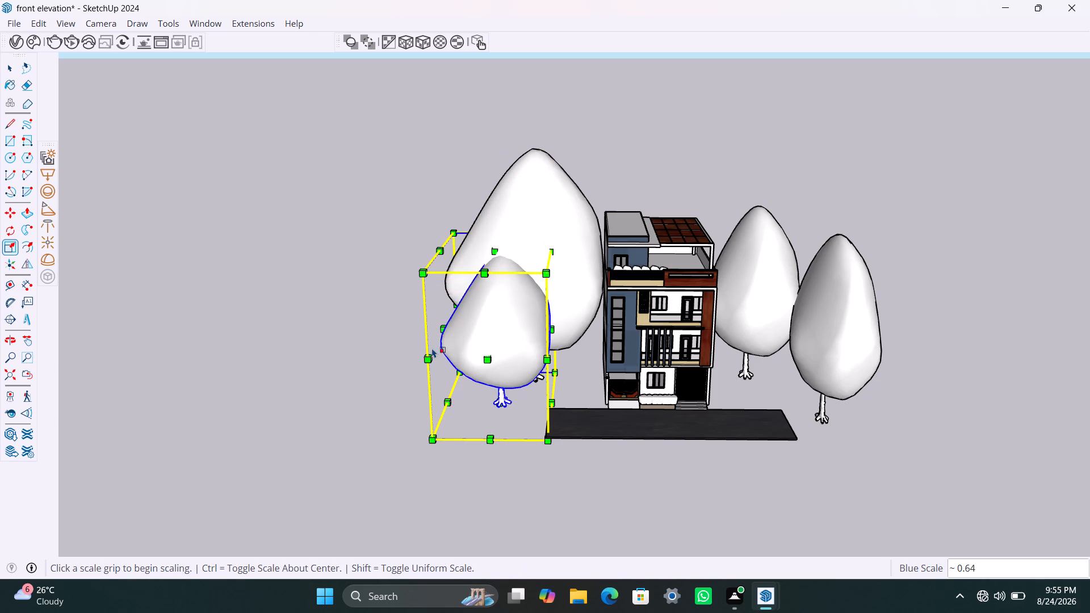
pyautogui.moveTo(443, 335); pyautogui.dragTo(475, 336)
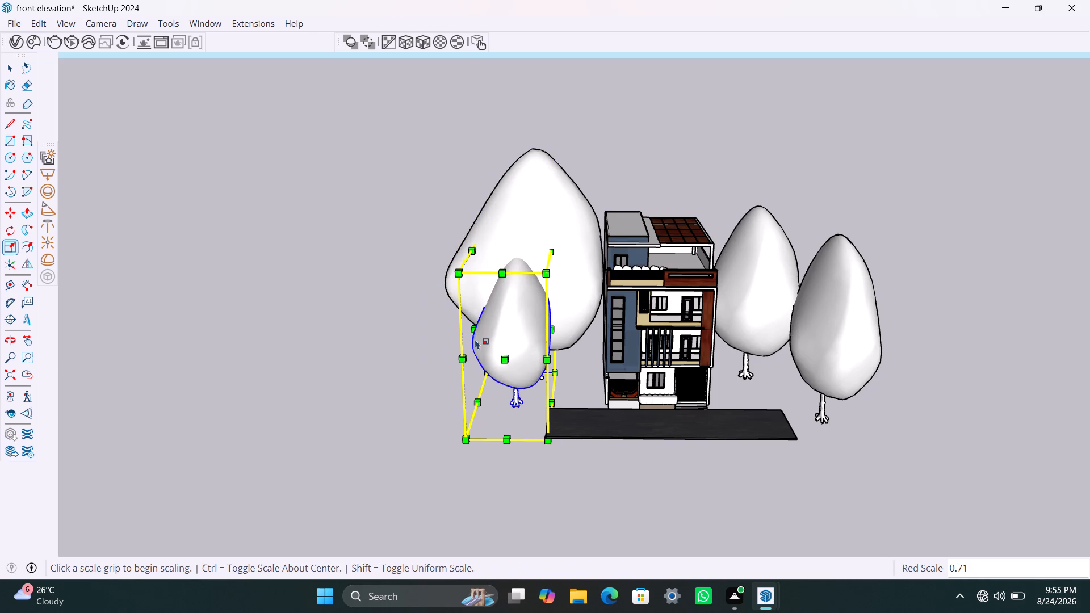
# Move the front left tree along the red axis until it stands close beside the building's left side.
pyautogui.press('m')
pyautogui.click(520, 398)
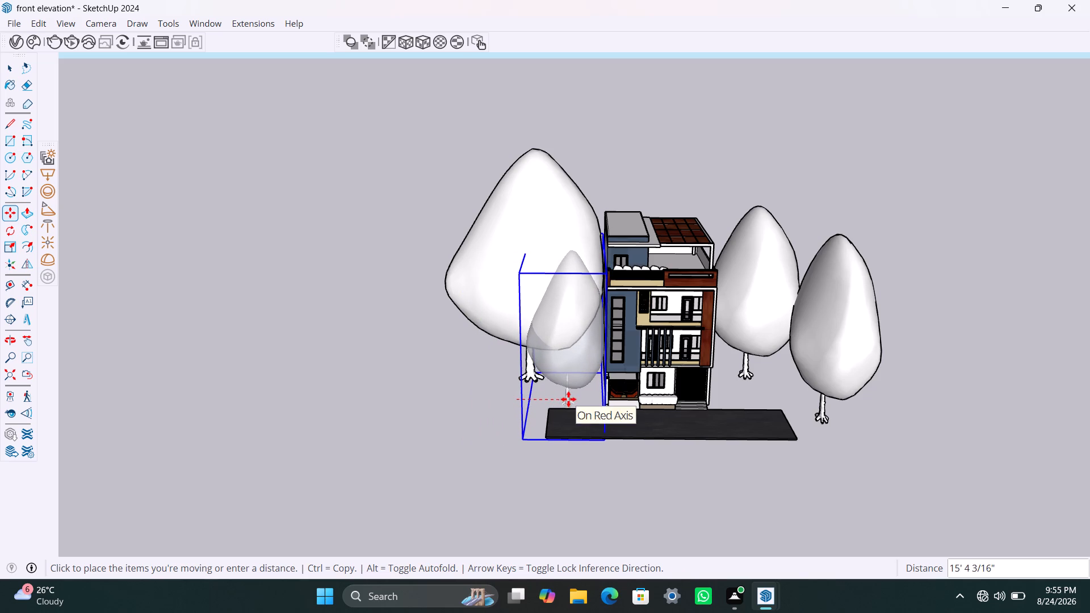
pyautogui.click(565, 399)
pyautogui.press('space')
# Narrow the rear tree on the building's left side to about 0.72 along the red axis, shrinking it toward the building.
pyautogui.click(503, 318)
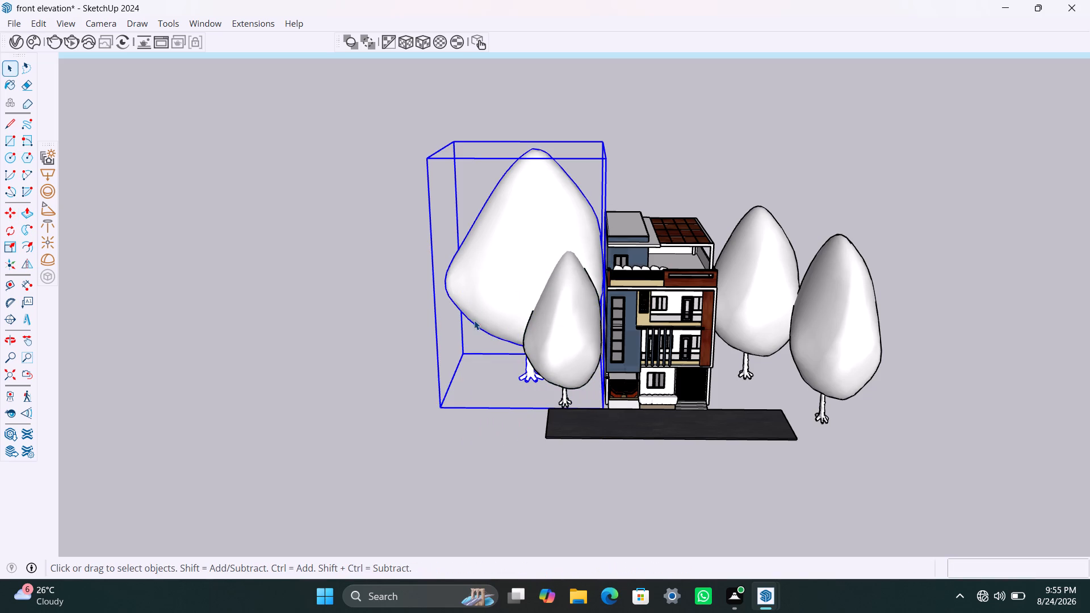
pyautogui.scroll(-4, 502, 379)
pyautogui.scroll(4, 529, 368)
pyautogui.keyDown('shift'); pyautogui.moveTo(534, 363); pyautogui.dragTo(484, 364, button='middle'); pyautogui.keyUp('shift')
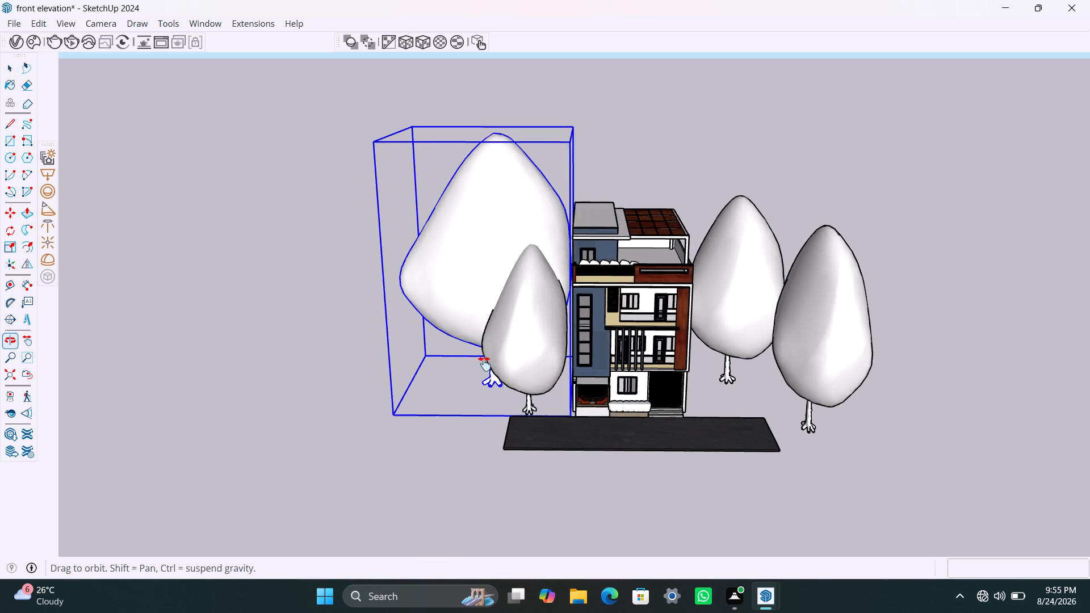
pyautogui.keyDown('shift'); pyautogui.moveTo(484, 364); pyautogui.dragTo(452, 375, button='middle'); pyautogui.keyUp('shift')
pyautogui.scroll(3, 574, 377)
pyautogui.keyDown('shift'); pyautogui.moveTo(598, 378); pyautogui.dragTo(567, 381, button='middle'); pyautogui.keyUp('shift')
pyautogui.scroll(2, 584, 386)
pyautogui.moveTo(611, 395); pyautogui.dragTo(611, 396, button='middle')
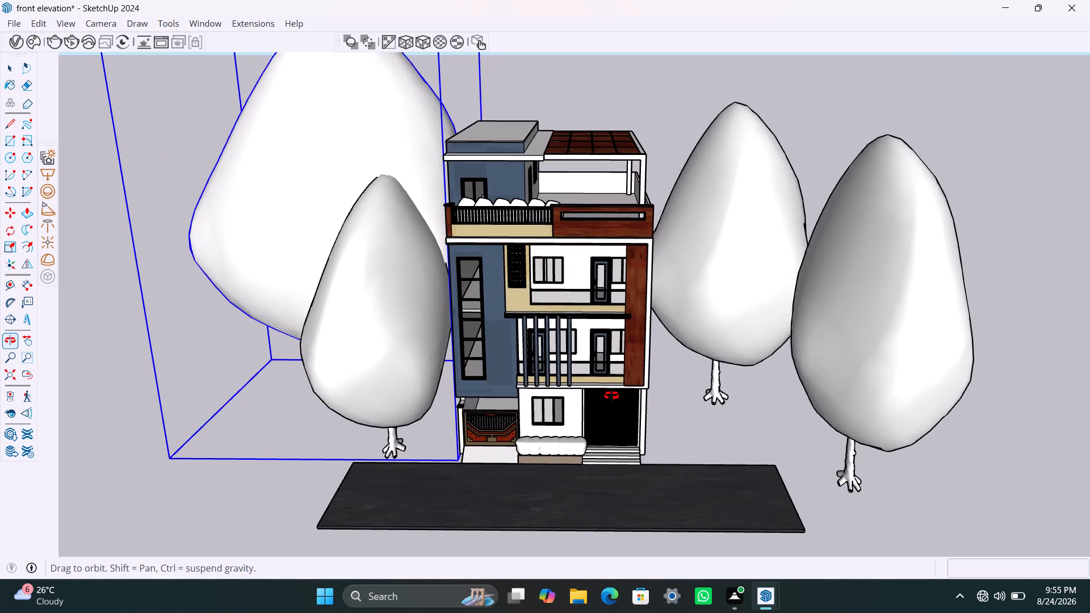
pyautogui.moveTo(611, 396); pyautogui.dragTo(653, 399, button='middle')
pyautogui.scroll(-2, 616, 395)
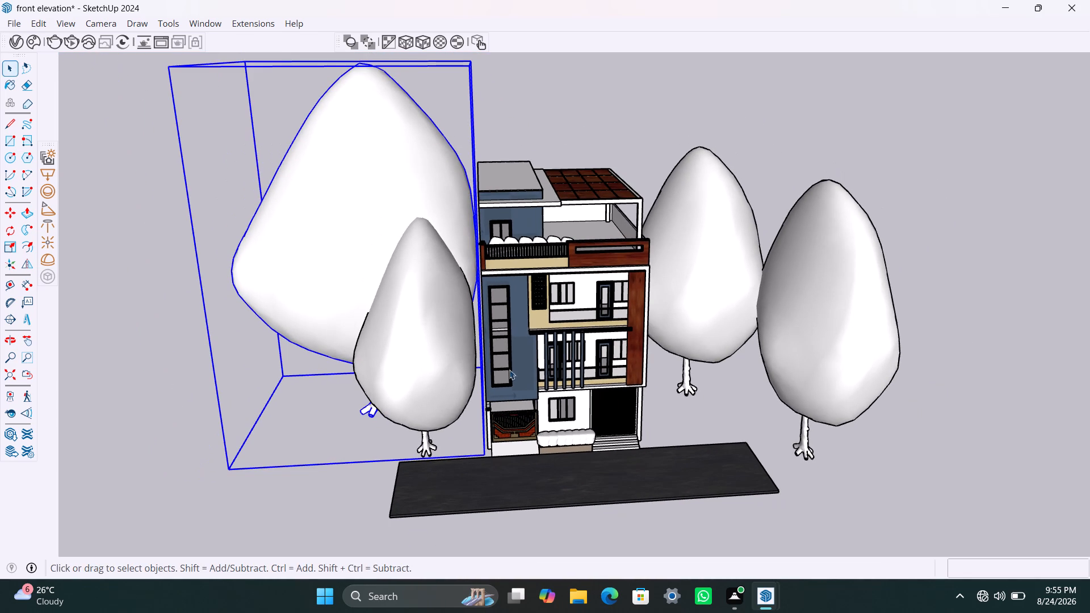
pyautogui.press('s')
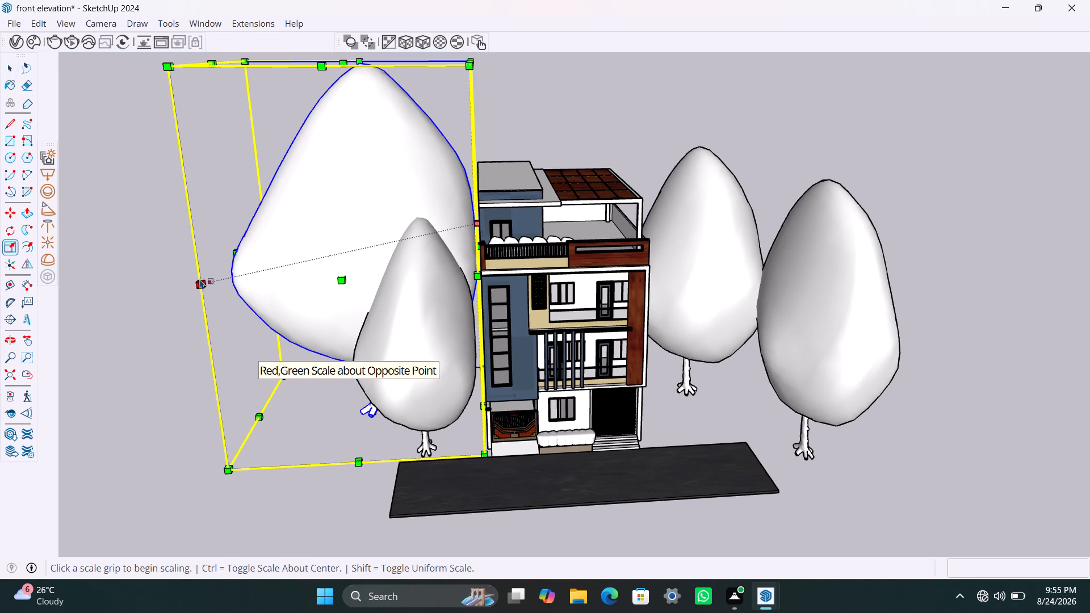
pyautogui.moveTo(239, 251); pyautogui.dragTo(306, 251)
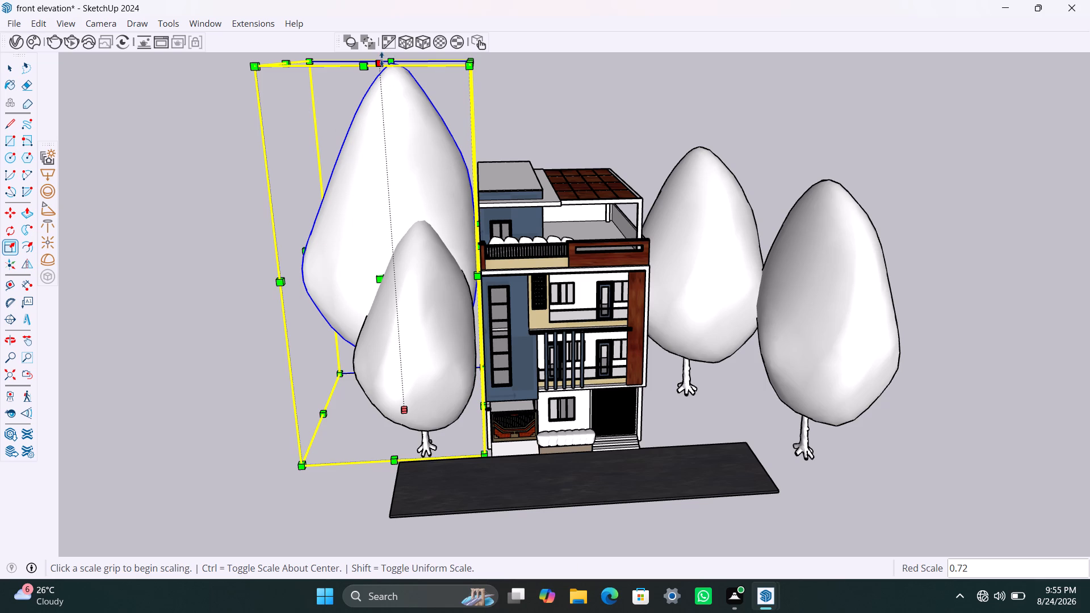
# Lower the rear left tree to slightly above the building's roof, narrow it a little more along the red axis, and deselect it.
pyautogui.moveTo(381, 59); pyautogui.dragTo(392, 147)
pyautogui.moveTo(305, 287); pyautogui.dragTo(335, 288)
pyautogui.click(544, 137)
pyautogui.click(521, 82)
pyautogui.press('space')
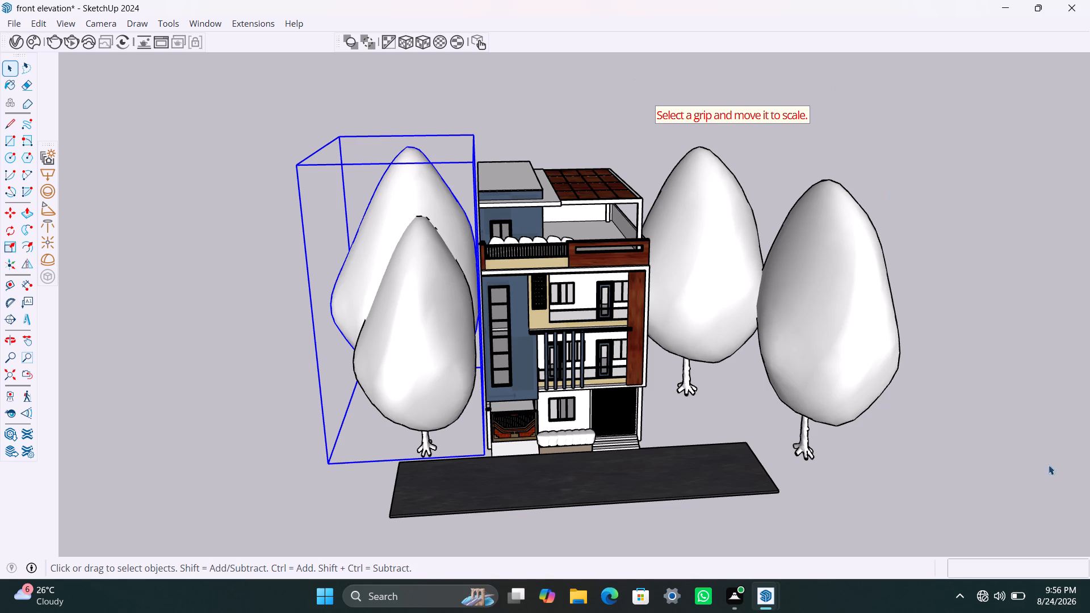
pyautogui.press('space')
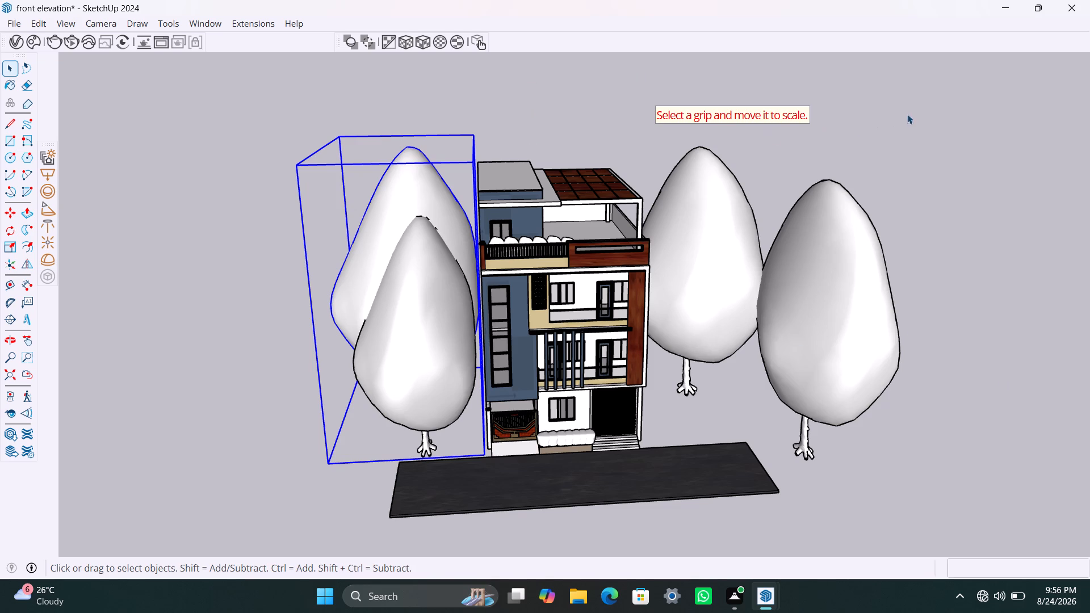
pyautogui.click(908, 114)
# Scale the rear left tree to about 0.84 along the red axis, widen it back by about 1.15, and lower its height to about 0.94.
pyautogui.scroll(-2, 668, 350)
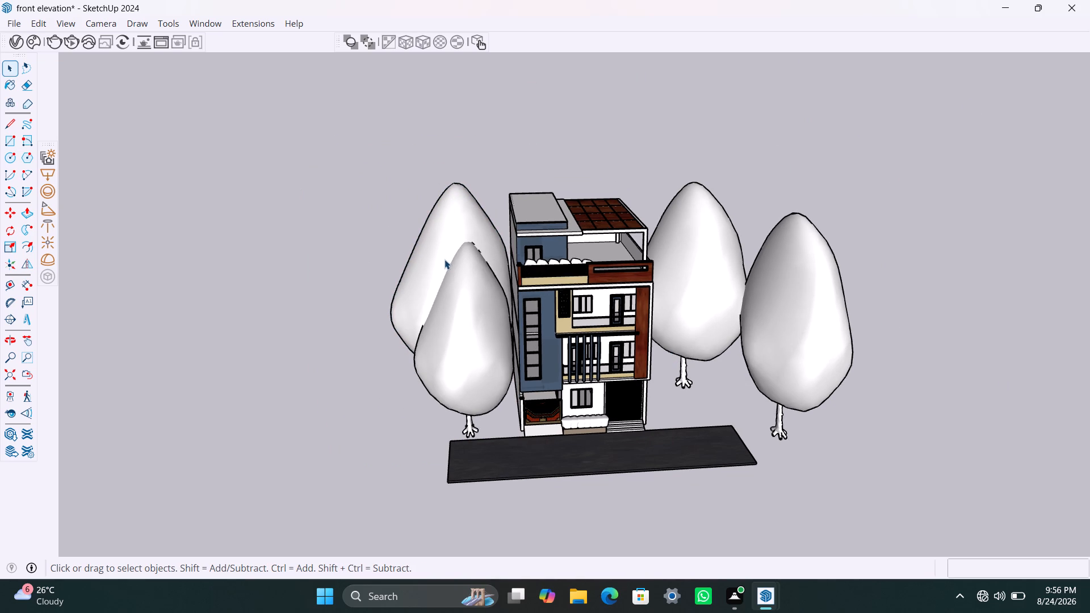
pyautogui.click(431, 221)
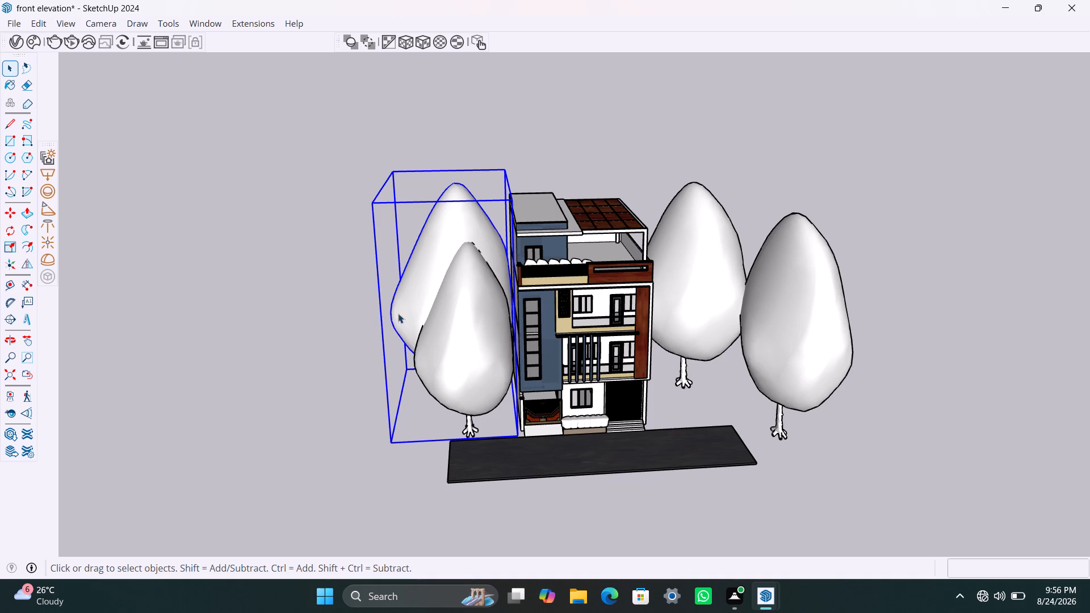
pyautogui.press('s')
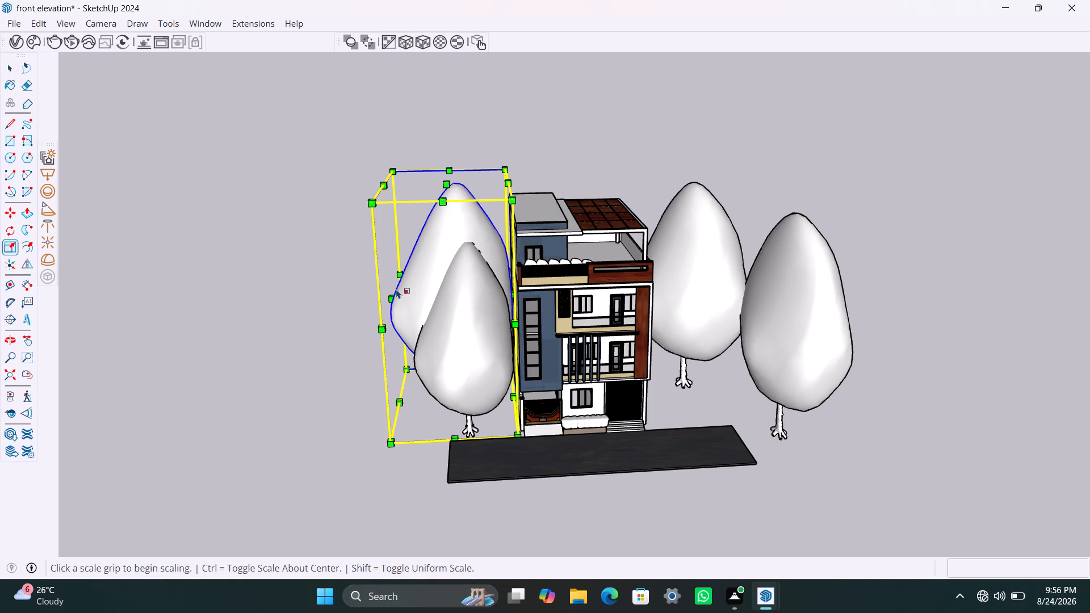
pyautogui.moveTo(393, 295); pyautogui.dragTo(412, 299)
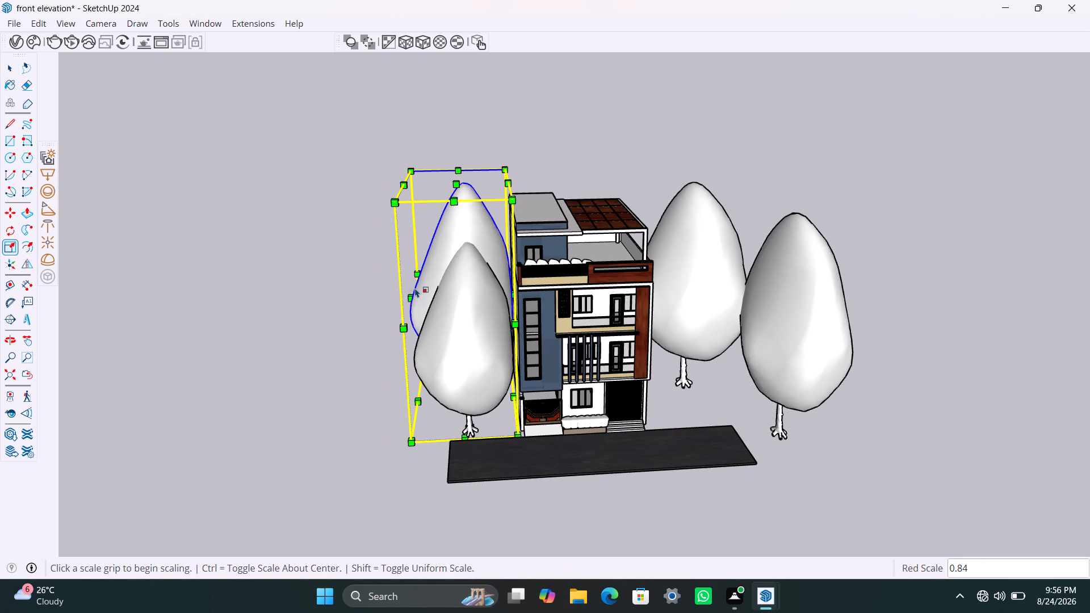
pyautogui.moveTo(410, 293); pyautogui.dragTo(396, 299)
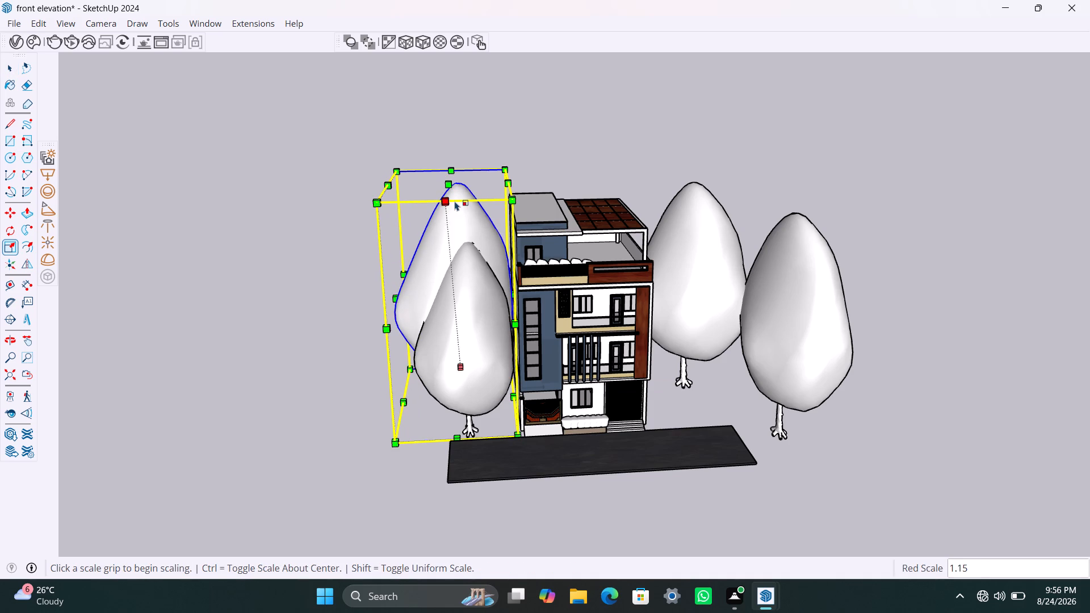
pyautogui.moveTo(455, 186); pyautogui.dragTo(455, 199)
pyautogui.click(555, 126)
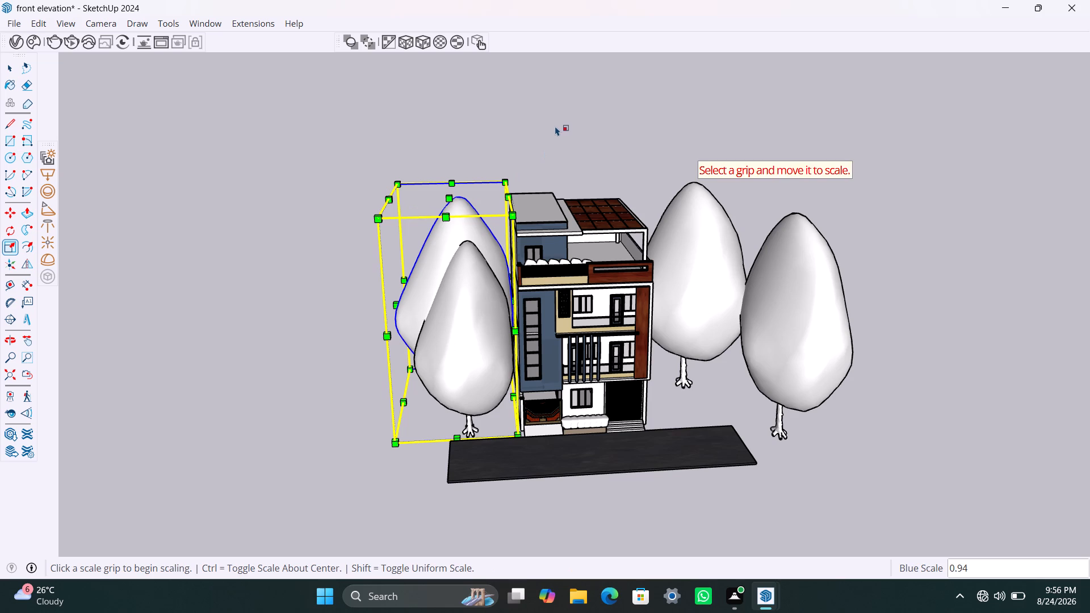
pyautogui.click(280, 283)
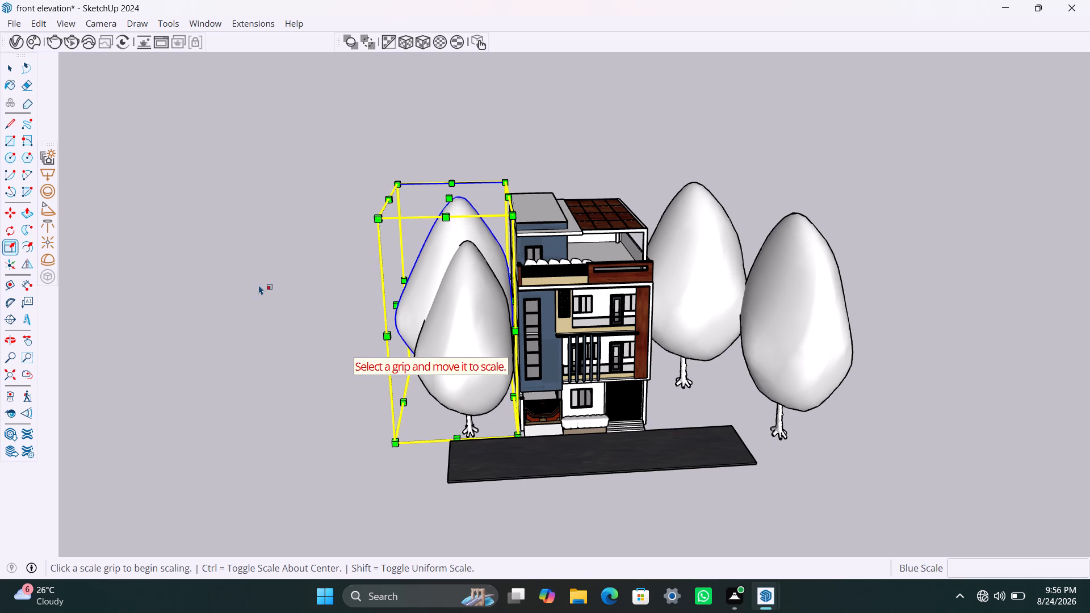
pyautogui.press('space')
pyautogui.press('space')
pyautogui.press('space')
# Reduce the rear left tree's depth along the green axis, pulling its back side toward the front.
pyautogui.scroll(-2, 360, 372)
pyautogui.moveTo(281, 393); pyautogui.dragTo(586, 440, button='middle')
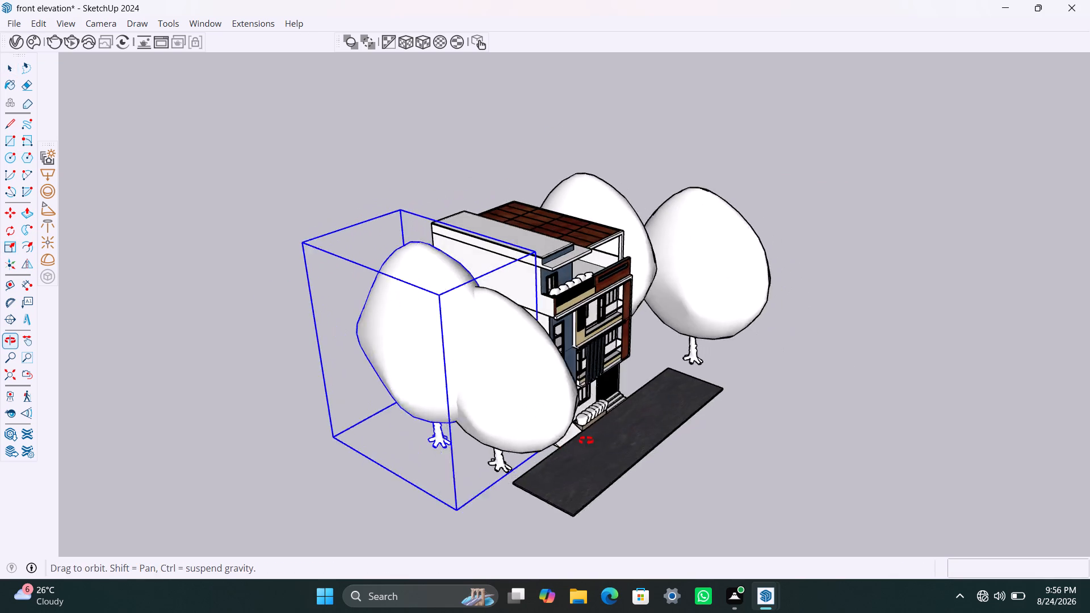
pyautogui.moveTo(586, 440); pyautogui.dragTo(588, 439, button='middle')
pyautogui.scroll(3, 419, 389)
pyautogui.press('s')
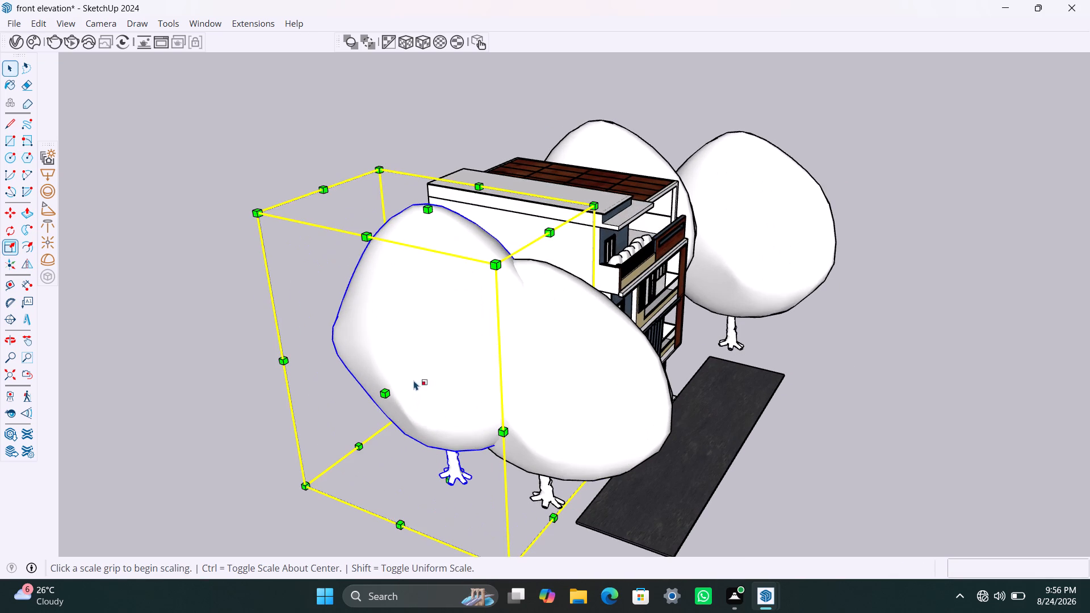
pyautogui.moveTo(396, 389); pyautogui.dragTo(733, 390, button='middle')
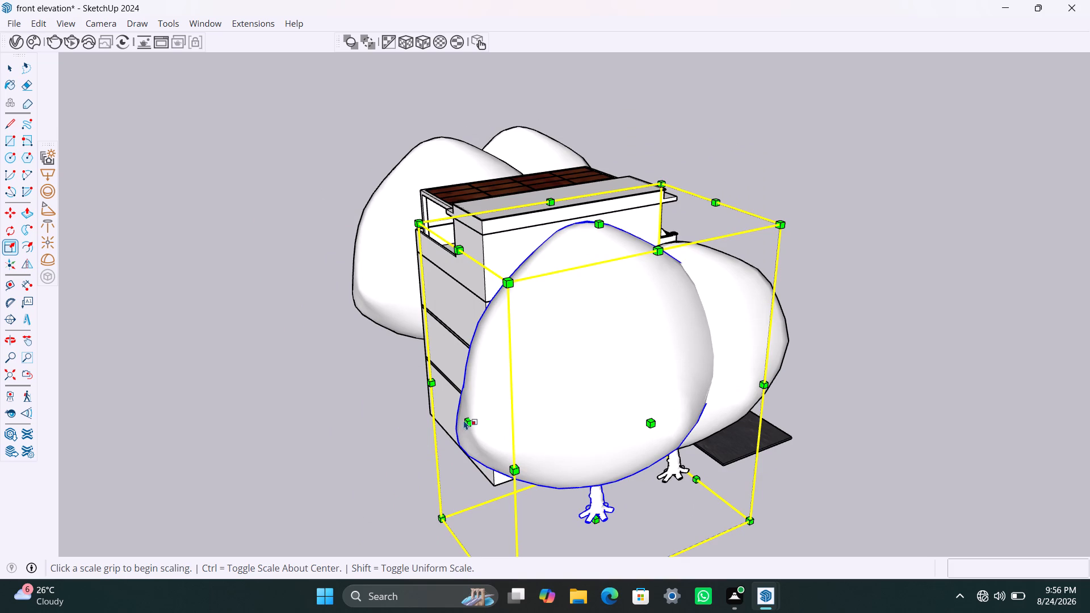
pyautogui.moveTo(464, 420); pyautogui.dragTo(546, 416)
# Select the front tree on the building's right side and reduce its depth along the green axis by roughly a third.
pyautogui.scroll(-8, 521, 458)
pyautogui.moveTo(545, 459); pyautogui.dragTo(239, 409, button='middle')
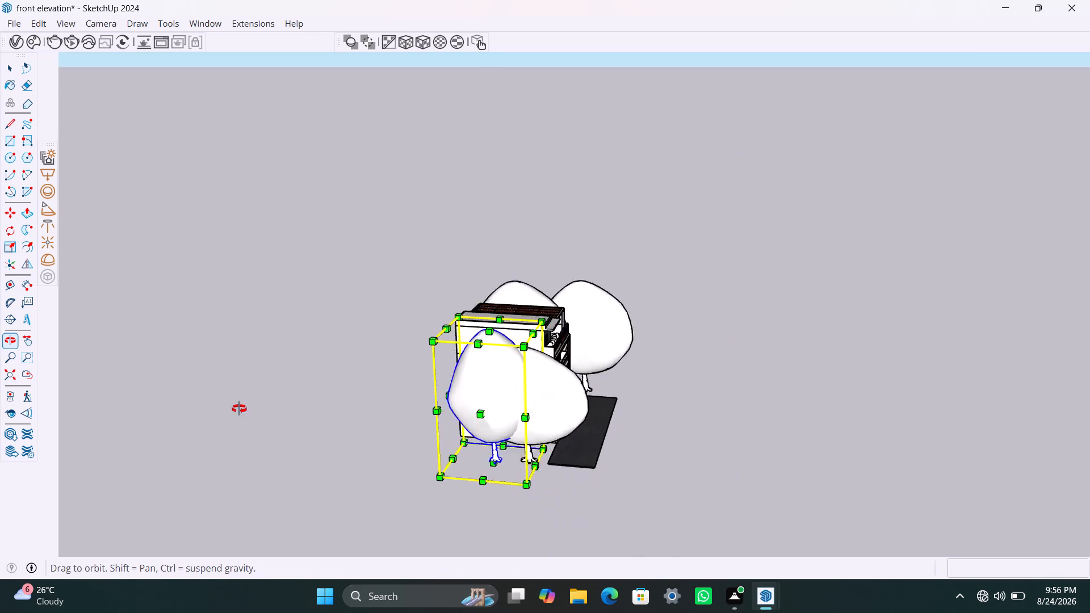
pyautogui.moveTo(239, 409); pyautogui.dragTo(157, 392, button='middle')
pyautogui.scroll(-3, 678, 384)
pyautogui.moveTo(780, 389); pyautogui.dragTo(489, 464, button='middle')
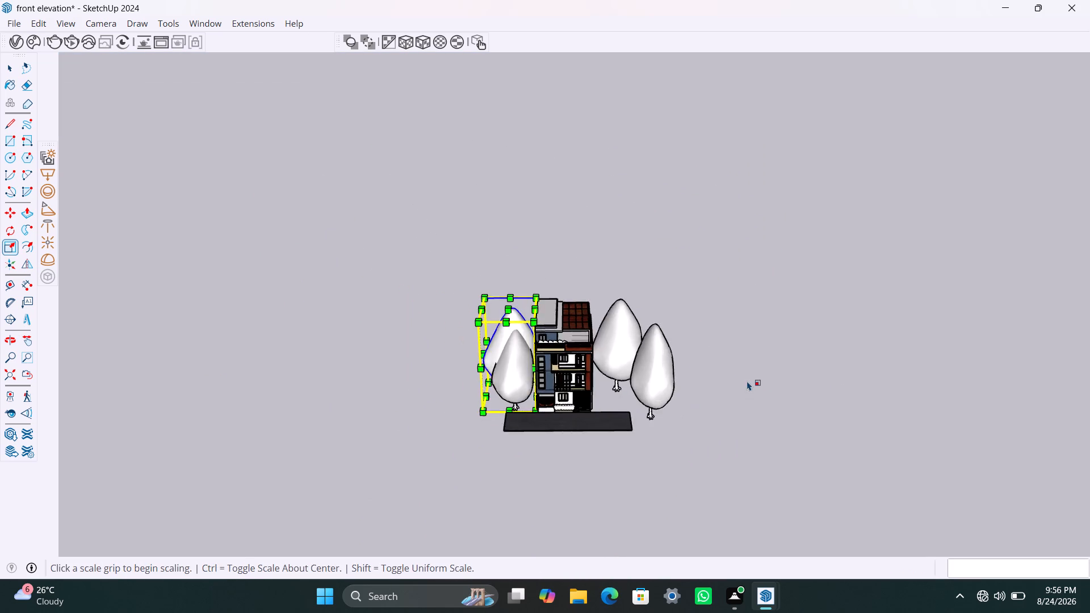
pyautogui.scroll(-4, 746, 381)
pyautogui.moveTo(735, 403); pyautogui.dragTo(498, 473, button='middle')
pyautogui.scroll(4, 714, 434)
pyautogui.moveTo(672, 434); pyautogui.dragTo(573, 480, button='middle')
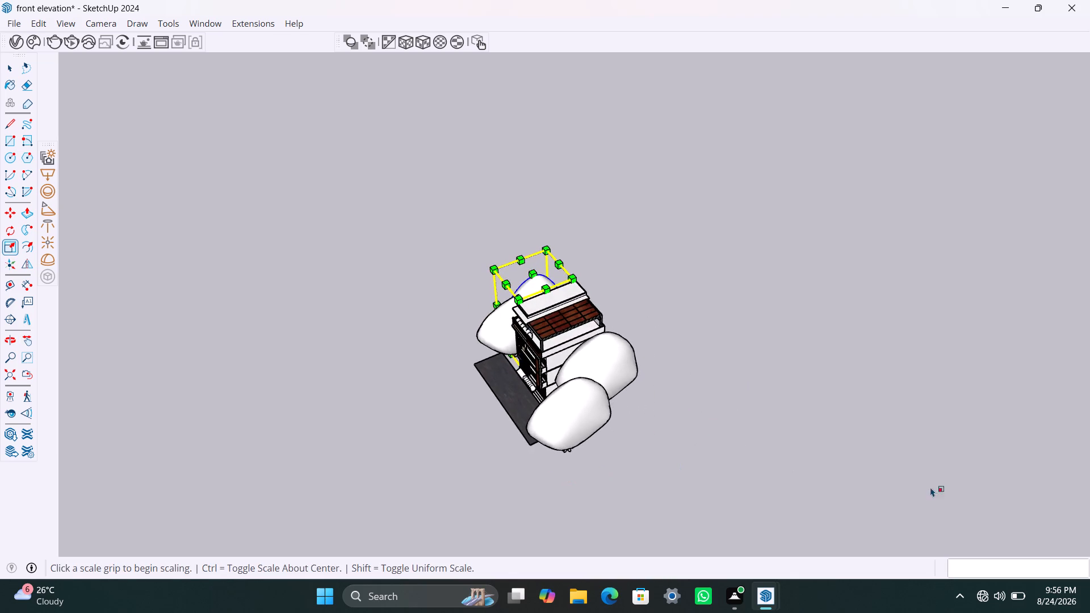
pyautogui.scroll(-3, 886, 500)
pyautogui.moveTo(915, 485); pyautogui.dragTo(762, 491, button='middle')
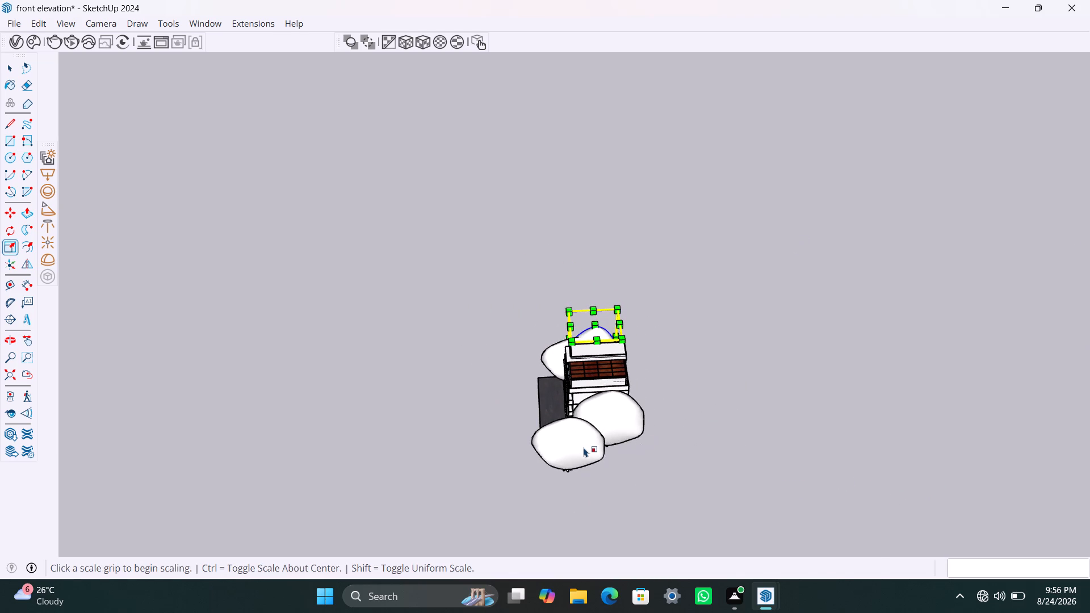
pyautogui.click(579, 447)
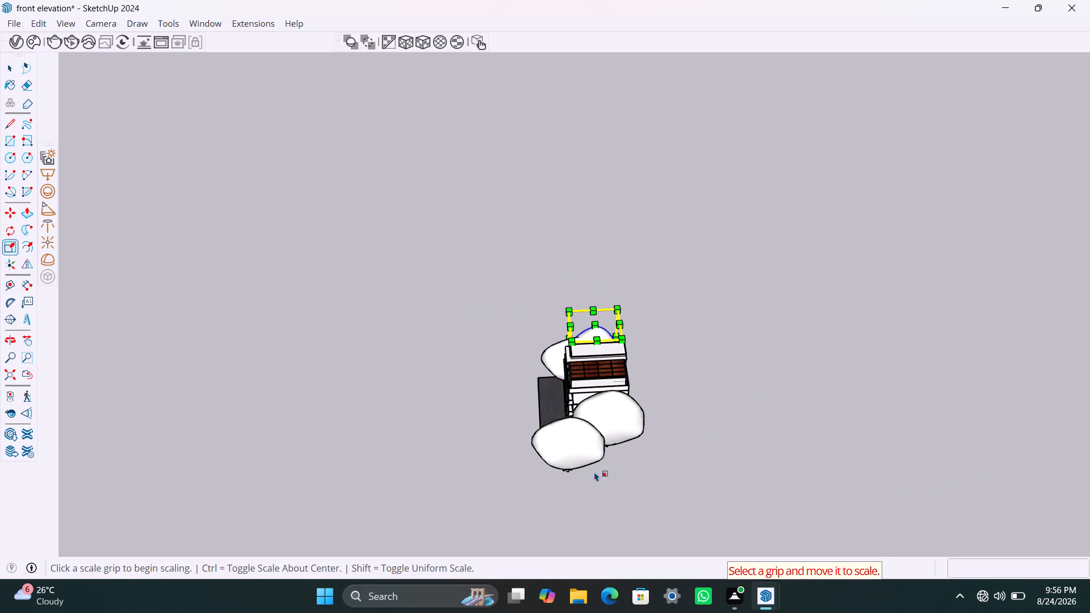
pyautogui.click(559, 449)
pyautogui.click(659, 460)
pyautogui.press('space')
pyautogui.click(589, 446)
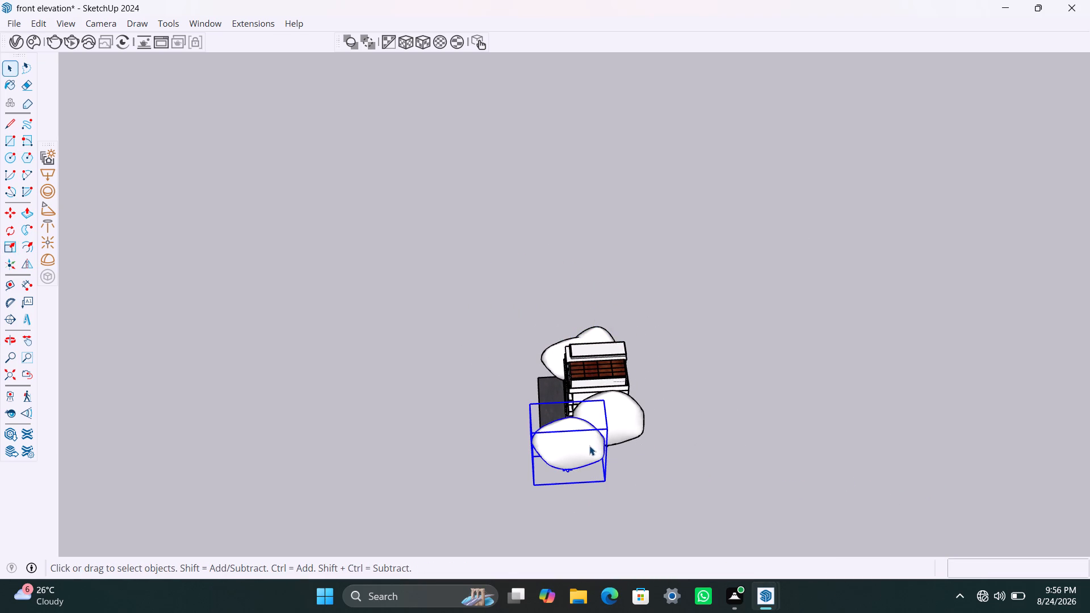
pyautogui.press('s')
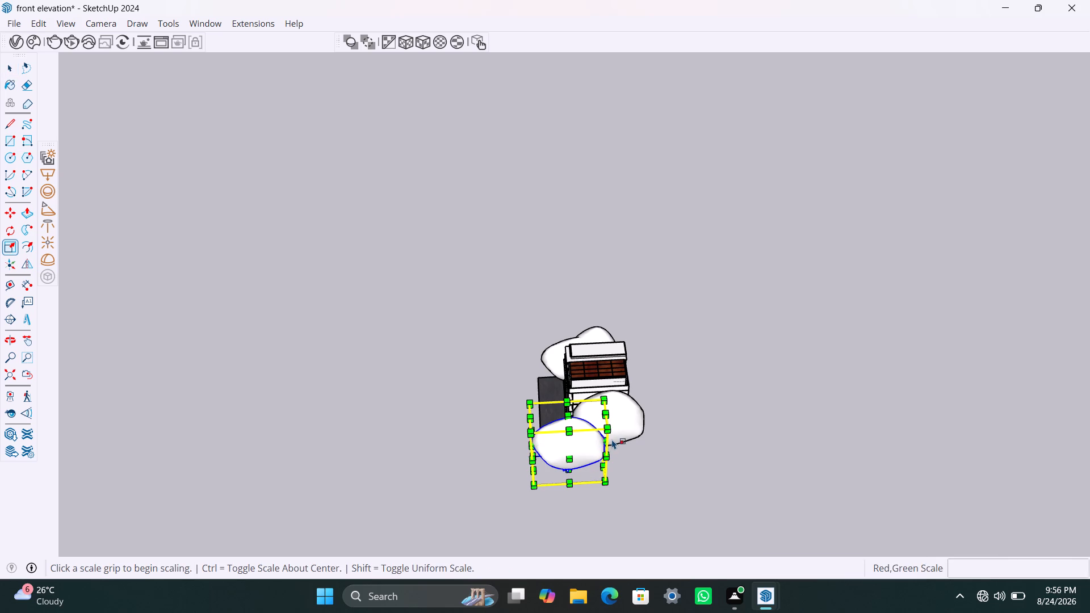
pyautogui.moveTo(607, 440); pyautogui.dragTo(581, 441)
pyautogui.press('space')
# Scale the rear tree on the building's right side to about 0.67 along the green axis.
pyautogui.click(617, 426)
pyautogui.press('s')
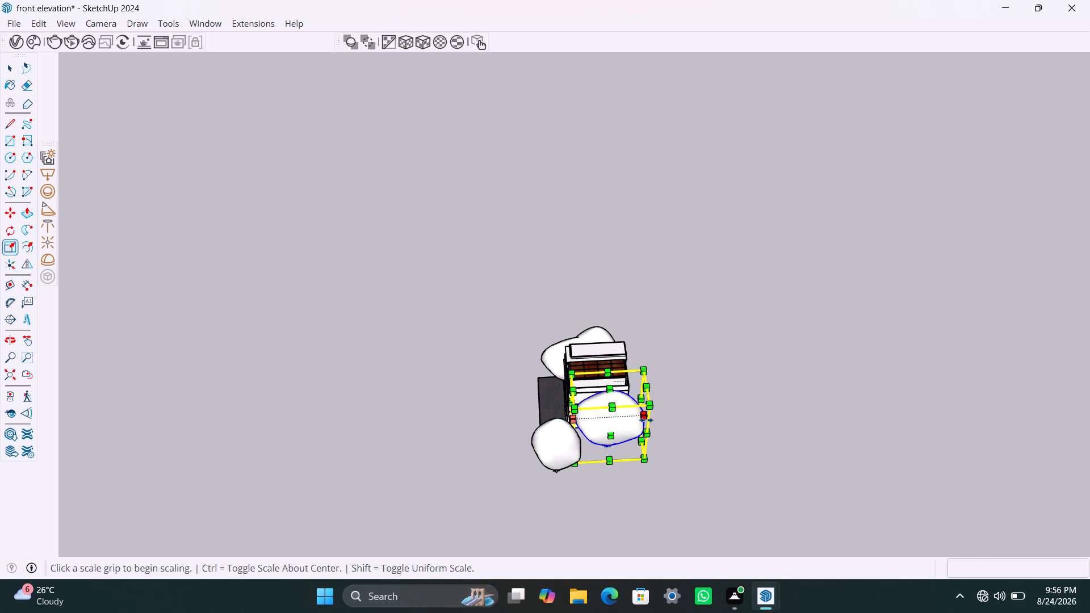
pyautogui.moveTo(646, 420); pyautogui.dragTo(621, 421)
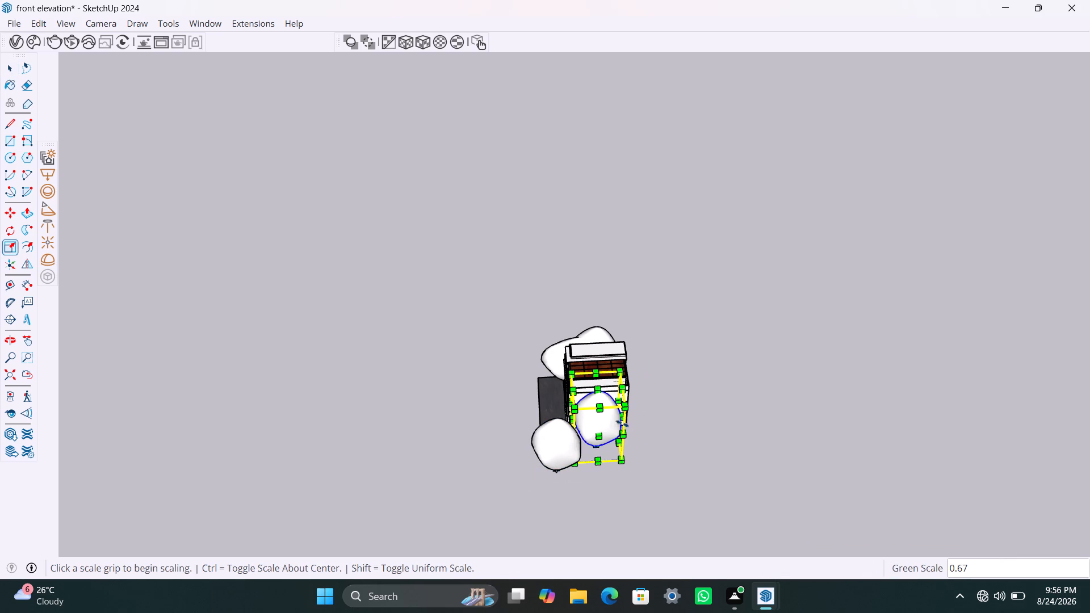
pyautogui.press('b')
pyautogui.press('space')
pyautogui.click(660, 439)
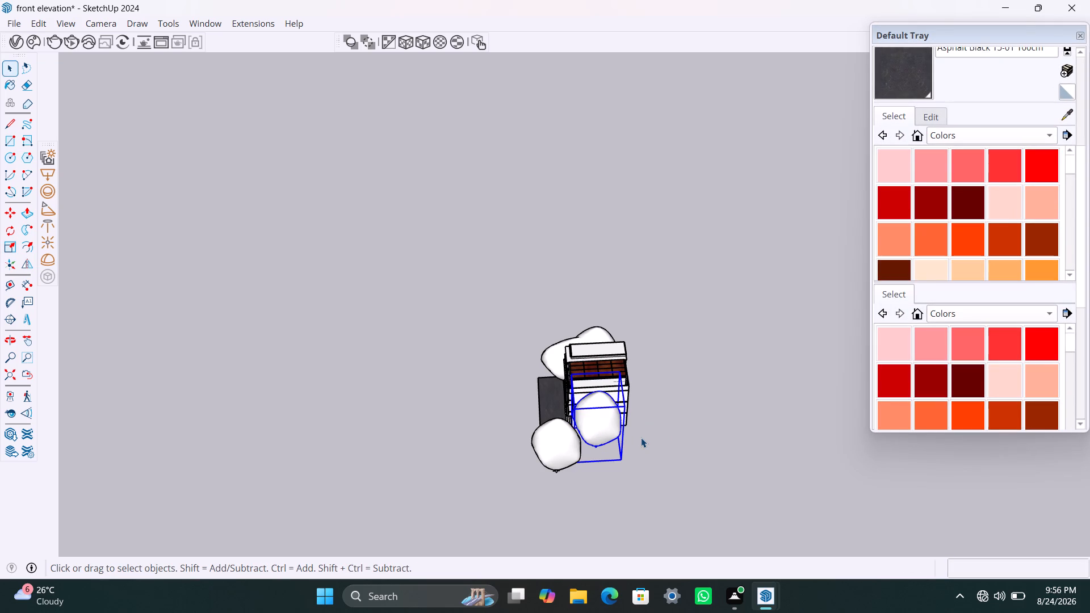
pyautogui.click(1084, 36)
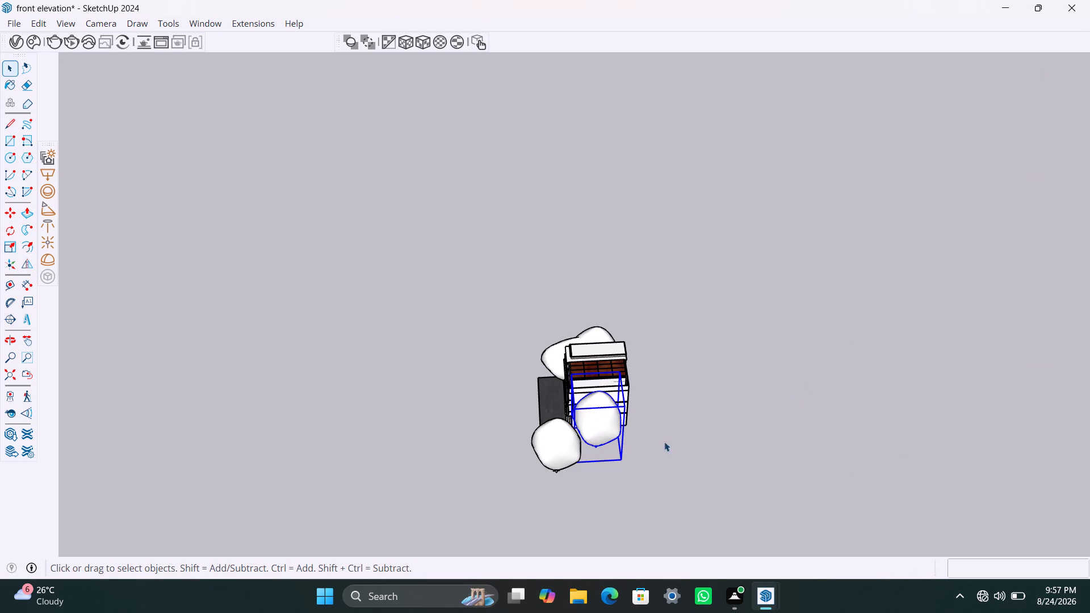
# Move the front right tree about 11' 6" closer to the building and deselect it.
pyautogui.scroll(-3, 574, 480)
pyautogui.moveTo(583, 489); pyautogui.dragTo(815, 364, button='middle')
pyautogui.scroll(4, 651, 475)
pyautogui.moveTo(635, 461); pyautogui.dragTo(806, 502, button='middle')
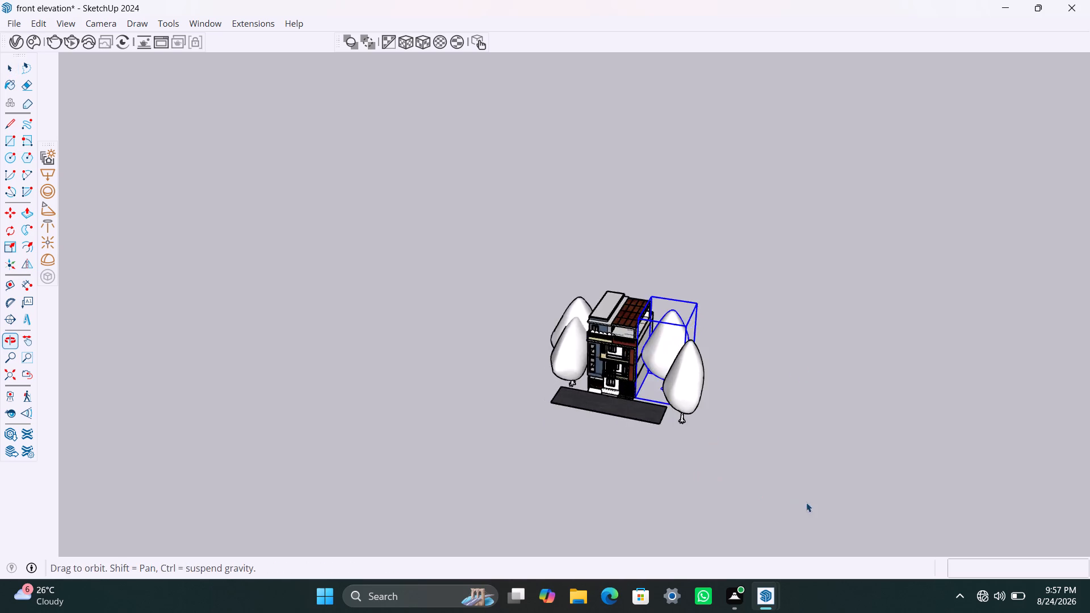
pyautogui.moveTo(806, 502); pyautogui.dragTo(806, 502, button='middle')
pyautogui.scroll(7, 681, 389)
pyautogui.click(687, 400)
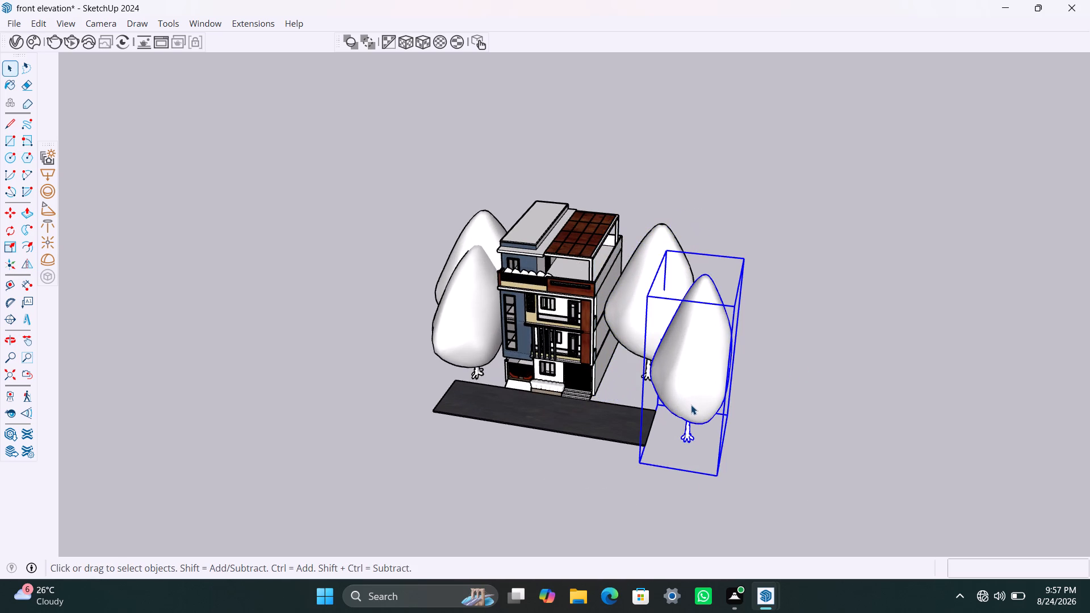
pyautogui.press('m')
pyautogui.click(678, 410)
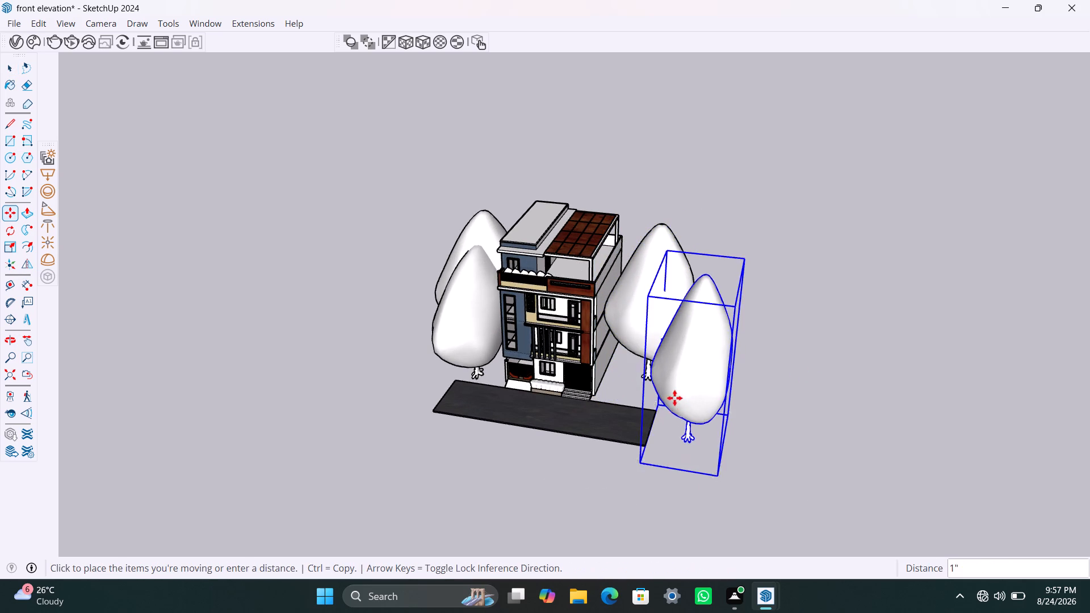
pyautogui.click(654, 393)
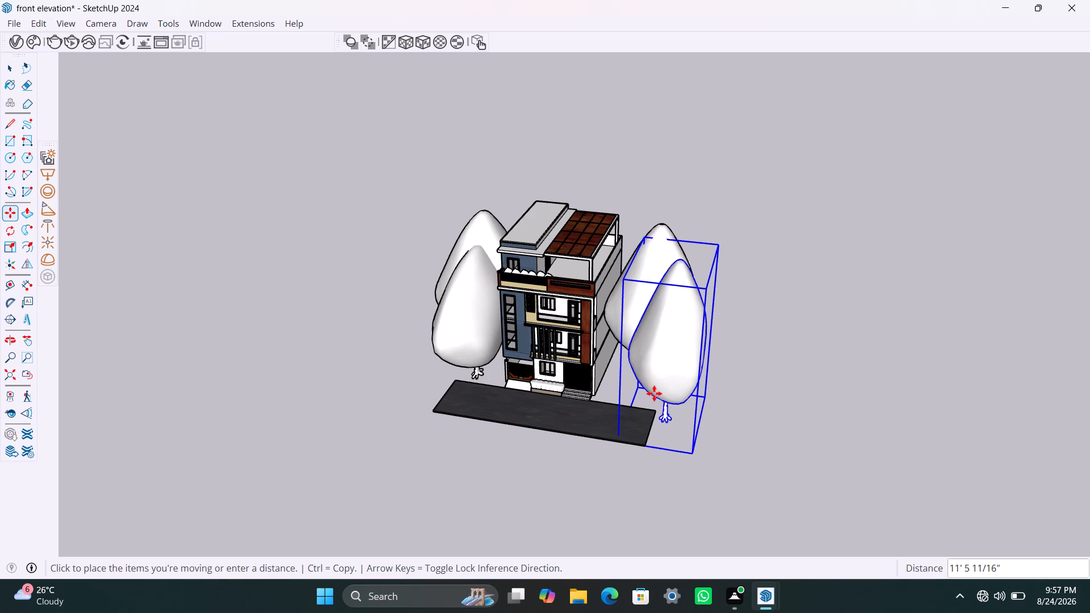
pyautogui.press('space')
pyautogui.click(752, 436)
# Examine the arrangement of the four trees around the building from the left side and the front.
pyautogui.scroll(-3, 501, 430)
pyautogui.moveTo(500, 443); pyautogui.dragTo(815, 448, button='middle')
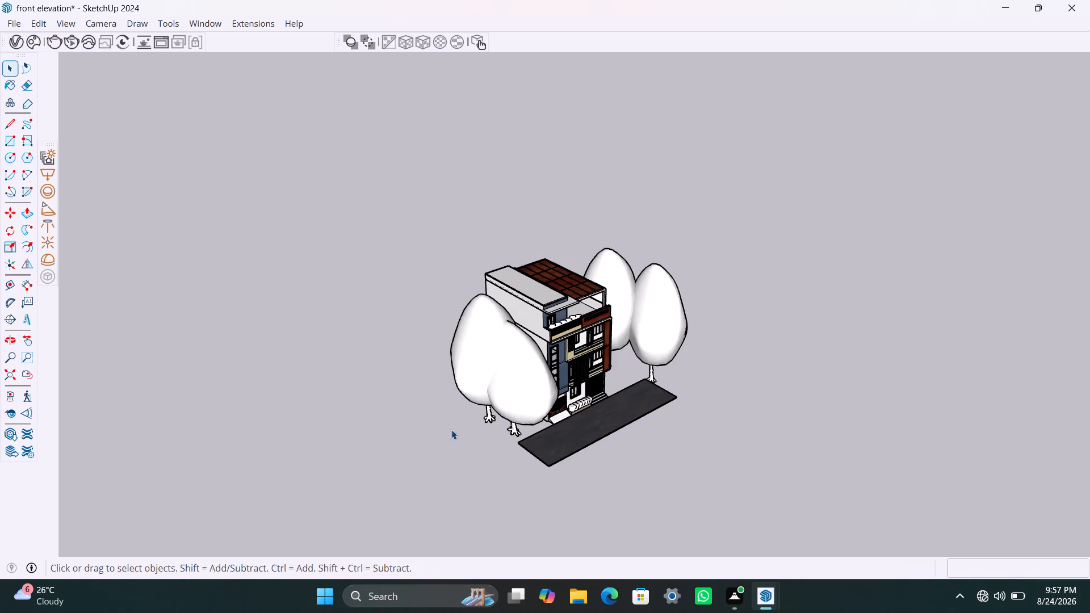
pyautogui.moveTo(446, 430); pyautogui.dragTo(261, 406, button='middle')
pyautogui.scroll(-5, 455, 447)
pyautogui.moveTo(531, 475); pyautogui.dragTo(452, 457, button='middle')
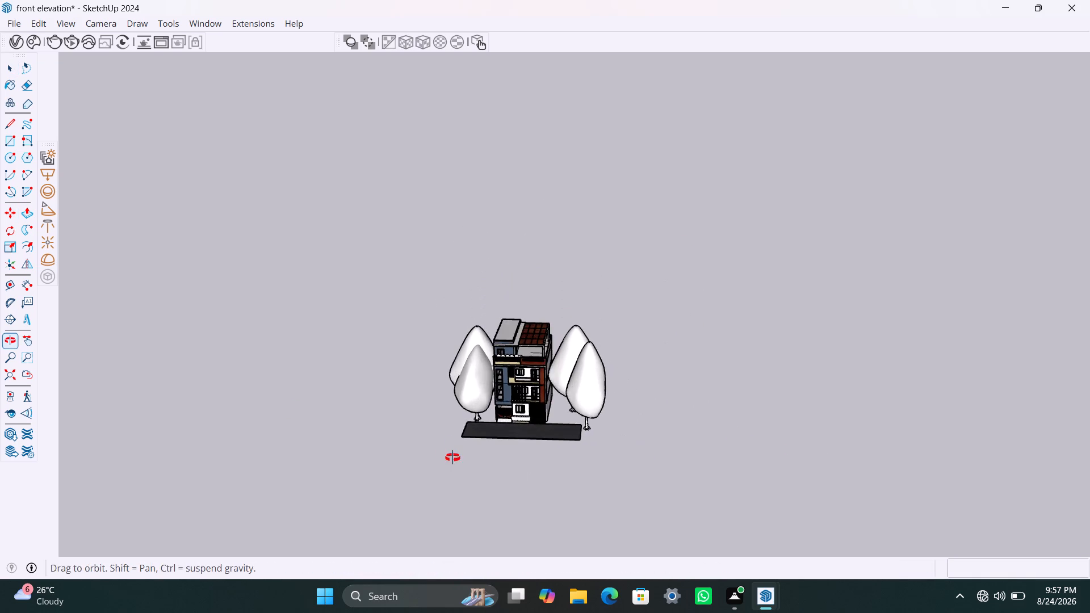
pyautogui.moveTo(452, 457); pyautogui.dragTo(446, 455, button='middle')
pyautogui.scroll(4, 539, 417)
pyautogui.moveTo(556, 446); pyautogui.dragTo(600, 460, button='middle')
pyautogui.scroll(5, 510, 423)
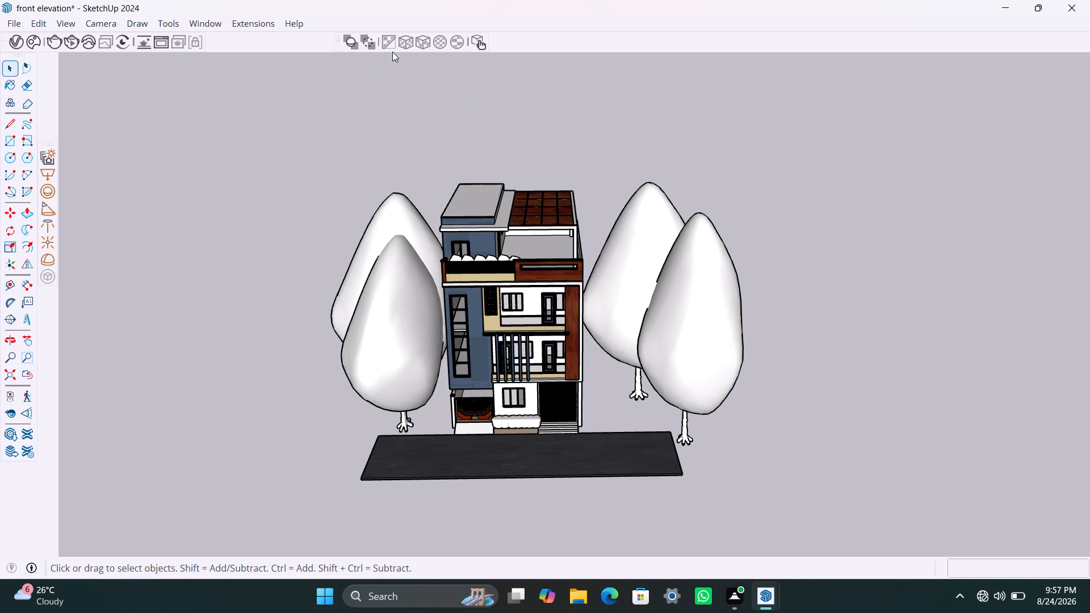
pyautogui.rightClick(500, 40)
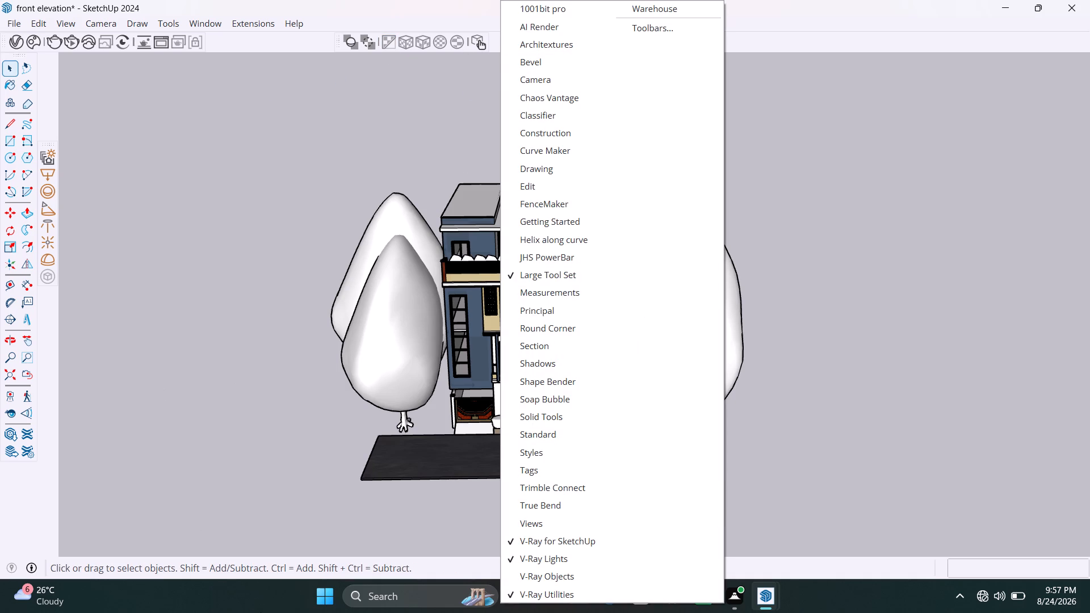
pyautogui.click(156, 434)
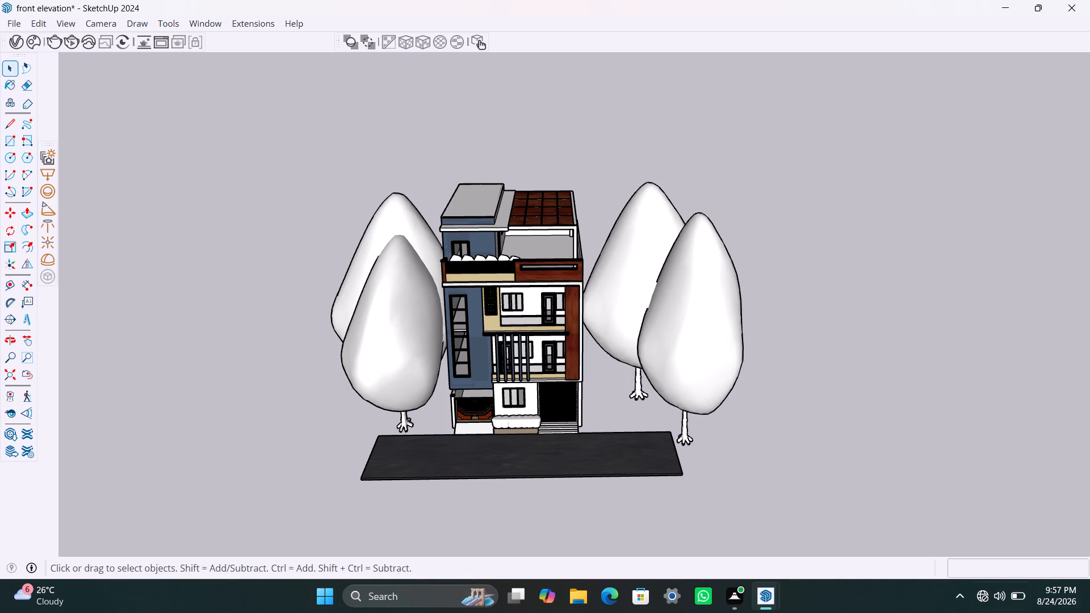
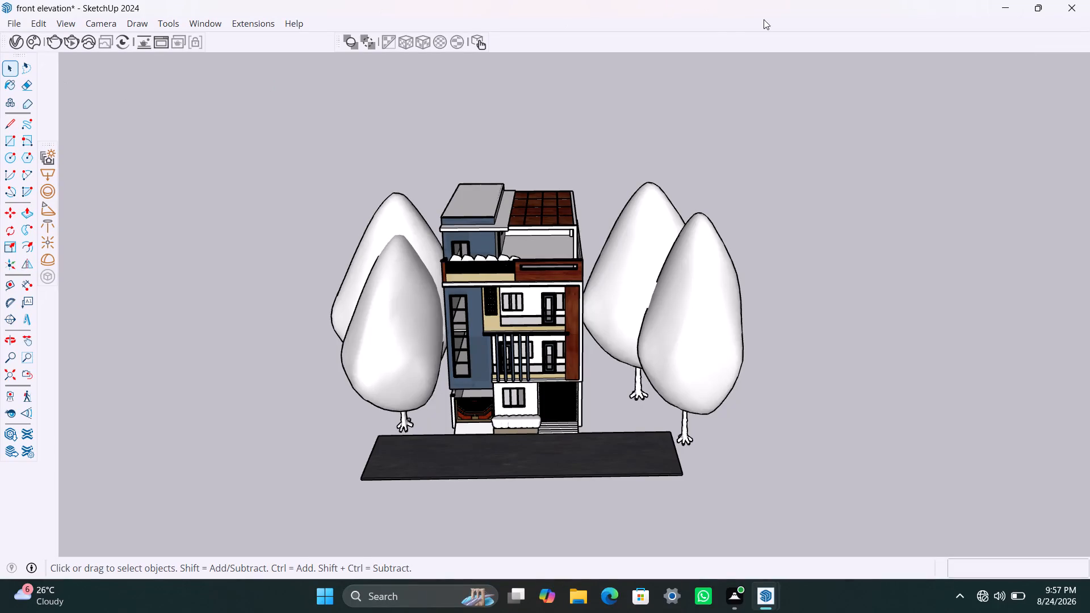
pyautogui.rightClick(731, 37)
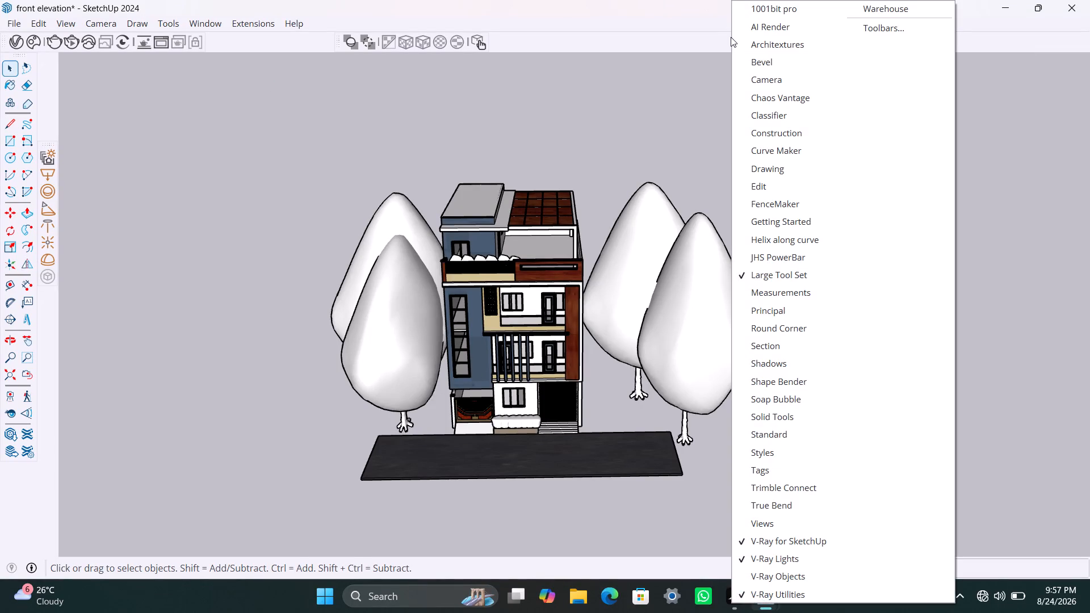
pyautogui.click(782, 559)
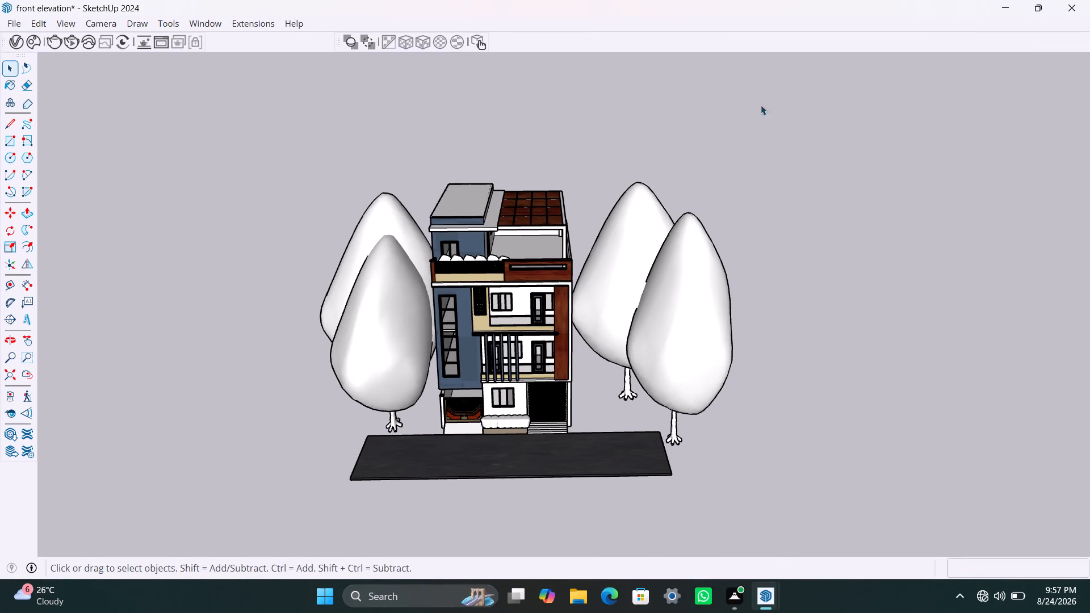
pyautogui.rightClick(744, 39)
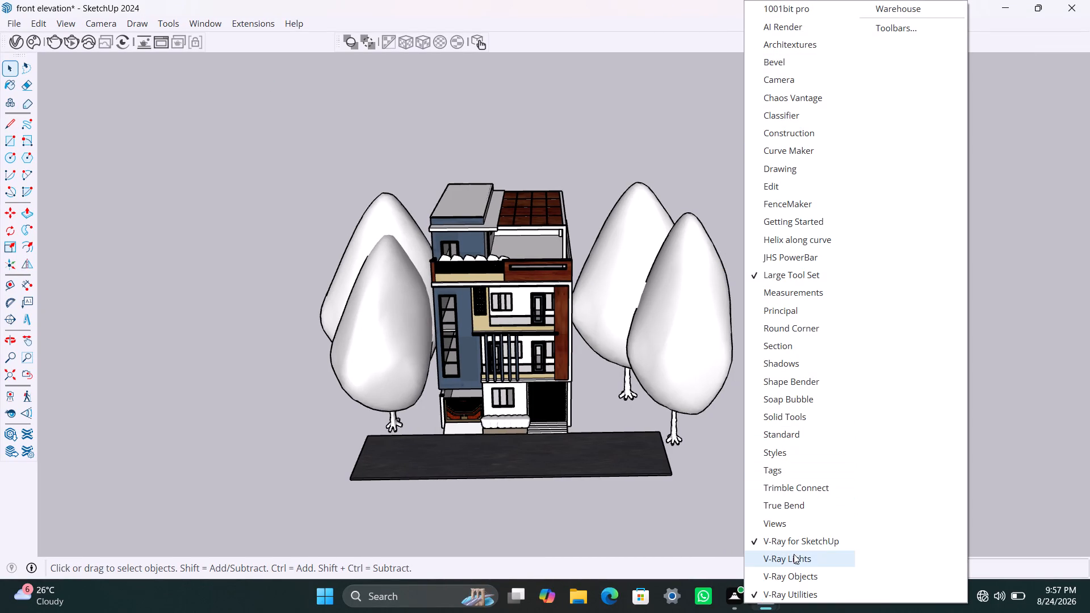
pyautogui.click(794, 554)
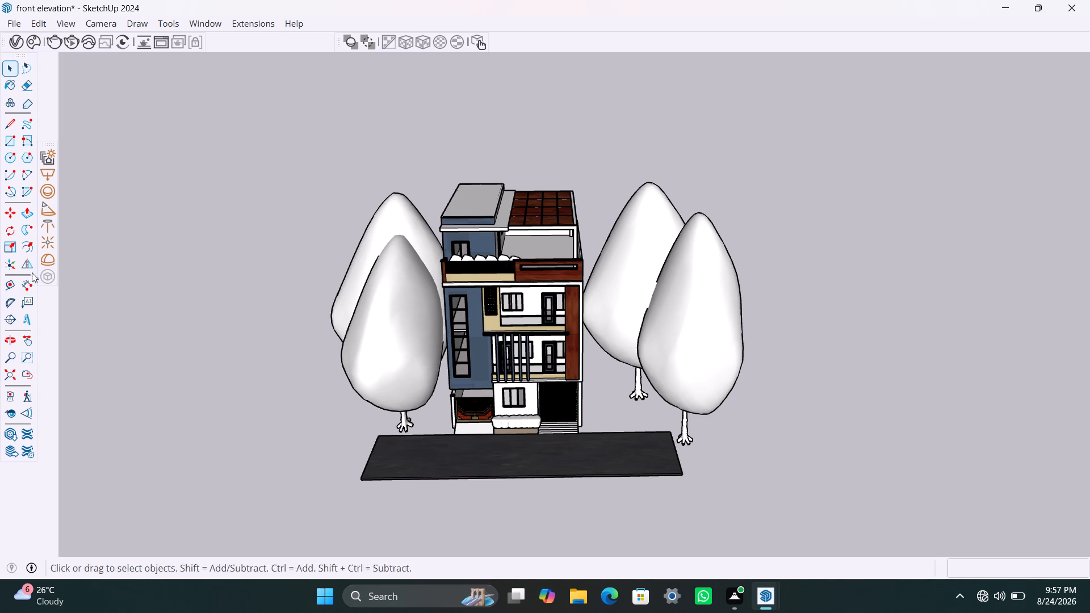
# Place three V-Ray spot lights spaced along the wood soffit over the top-floor balcony's front wall.
pyautogui.click(46, 202)
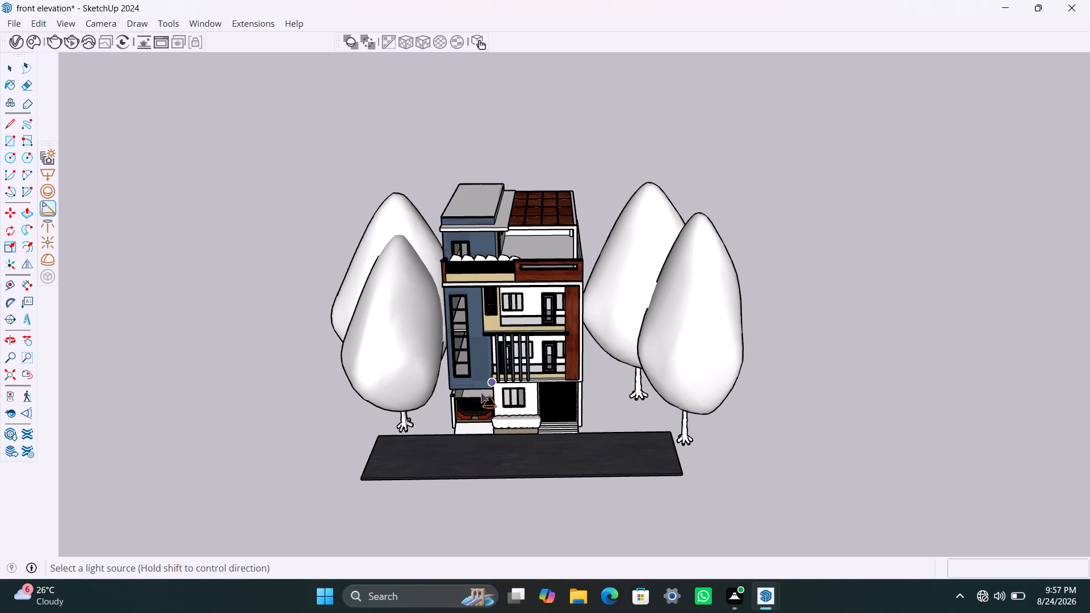
pyautogui.scroll(2, 504, 234)
pyautogui.moveTo(522, 240); pyautogui.dragTo(454, 106, button='middle')
pyautogui.scroll(4, 497, 220)
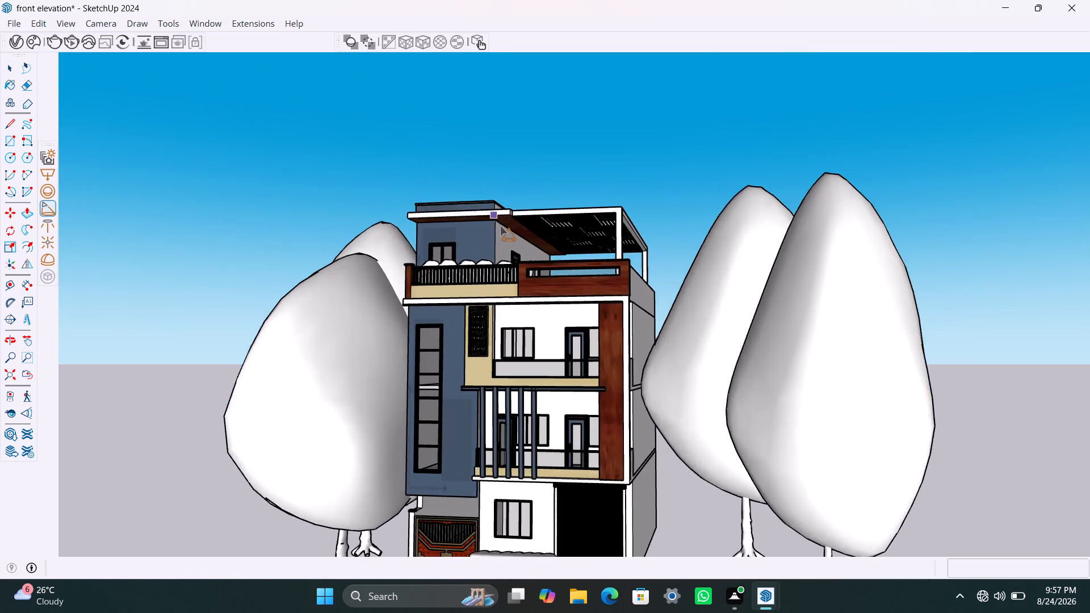
pyautogui.scroll(4, 500, 226)
pyautogui.moveTo(514, 227); pyautogui.dragTo(533, 183, button='middle')
pyautogui.scroll(3, 403, 211)
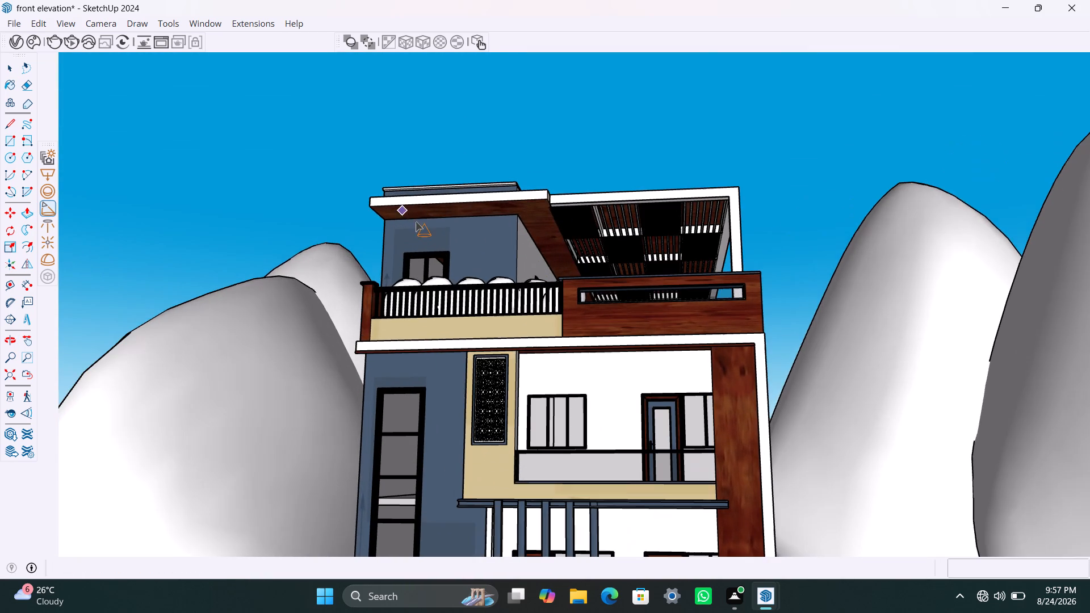
pyautogui.moveTo(473, 217); pyautogui.dragTo(527, 192, button='middle')
pyautogui.scroll(7, 395, 201)
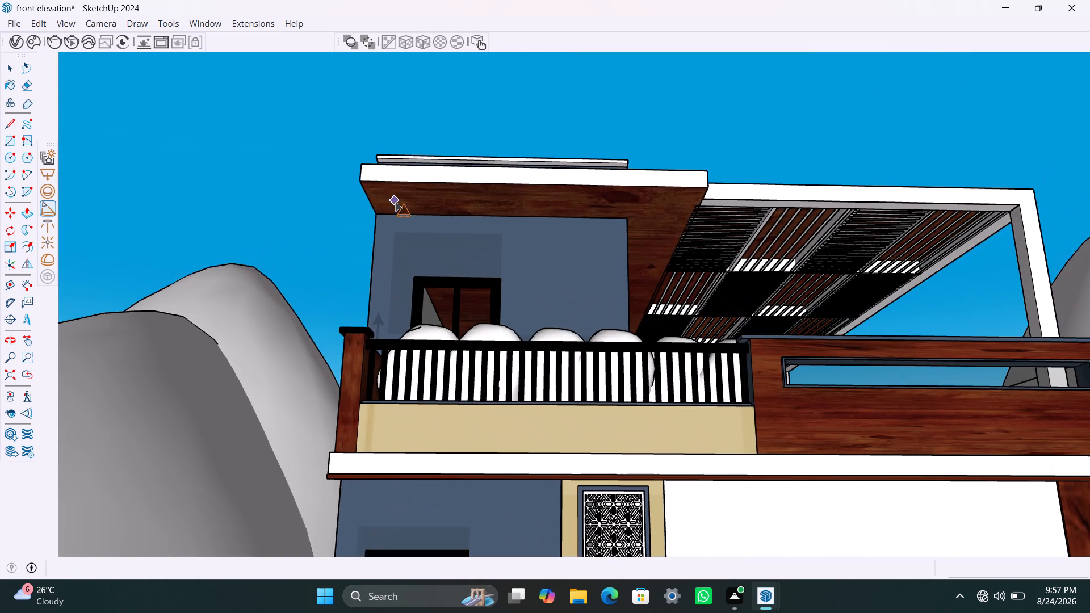
pyautogui.click(387, 195)
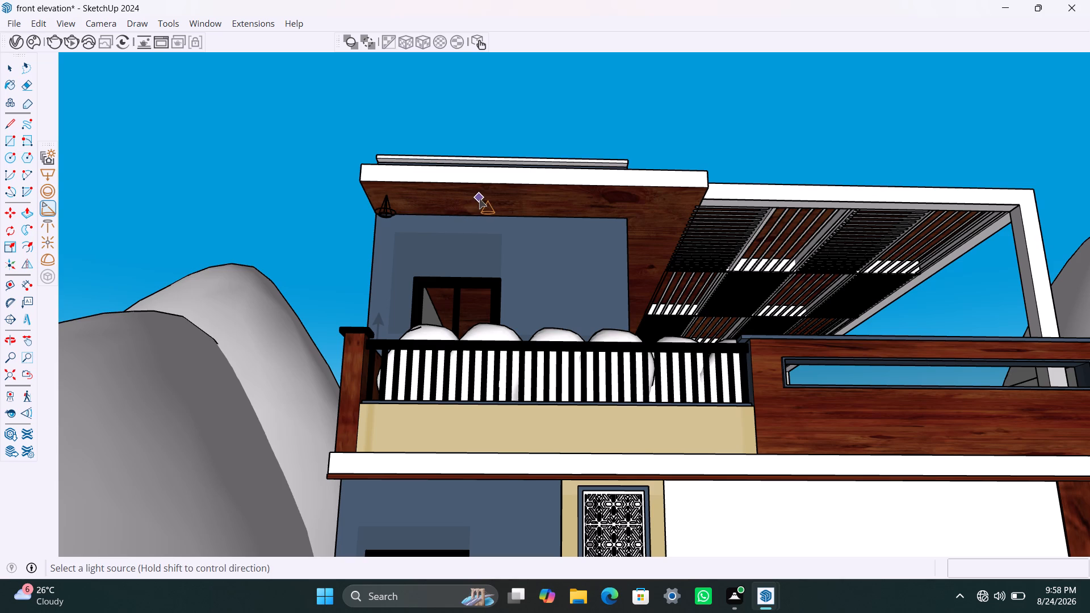
pyautogui.click(519, 199)
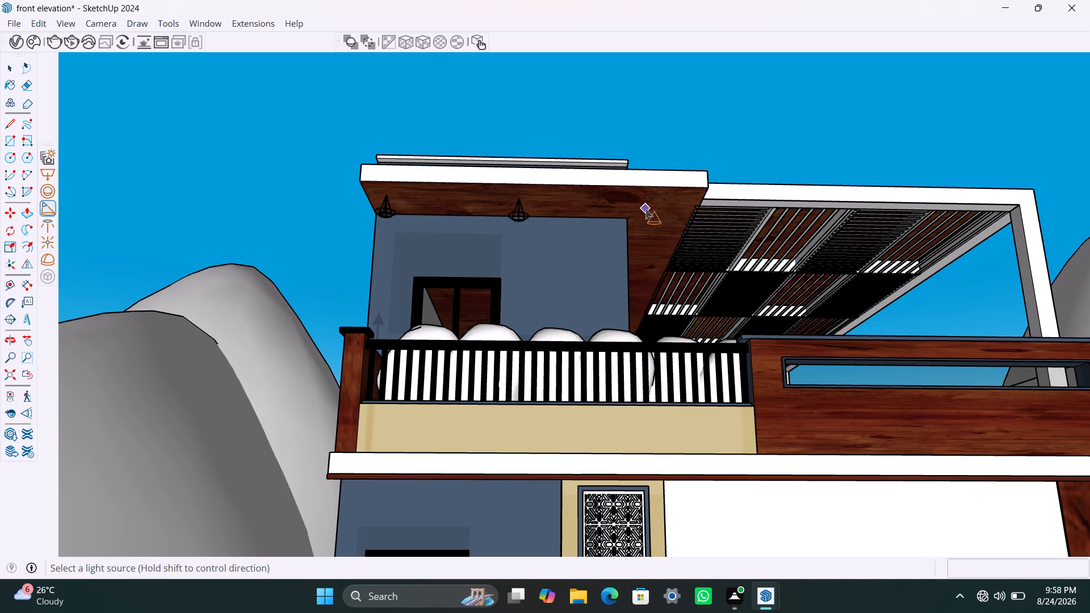
pyautogui.click(656, 207)
# Place two more spot lights on the wooden ceiling strip along the terrace side wall, between the front corner and above the door.
pyautogui.scroll(-3, 632, 225)
pyautogui.moveTo(612, 230); pyautogui.dragTo(159, 302, button='middle')
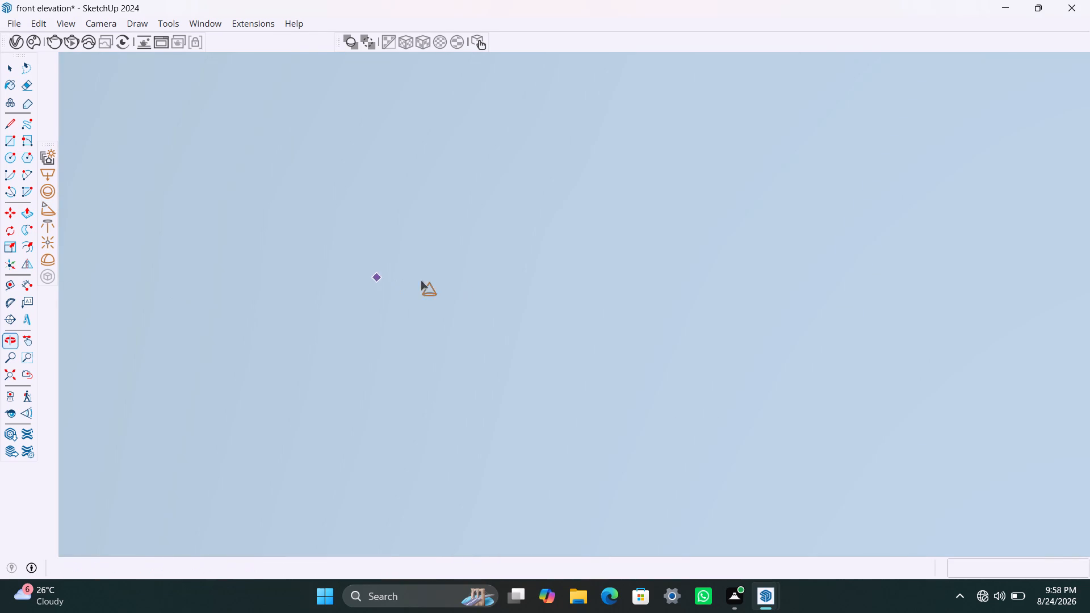
pyautogui.click(11, 372)
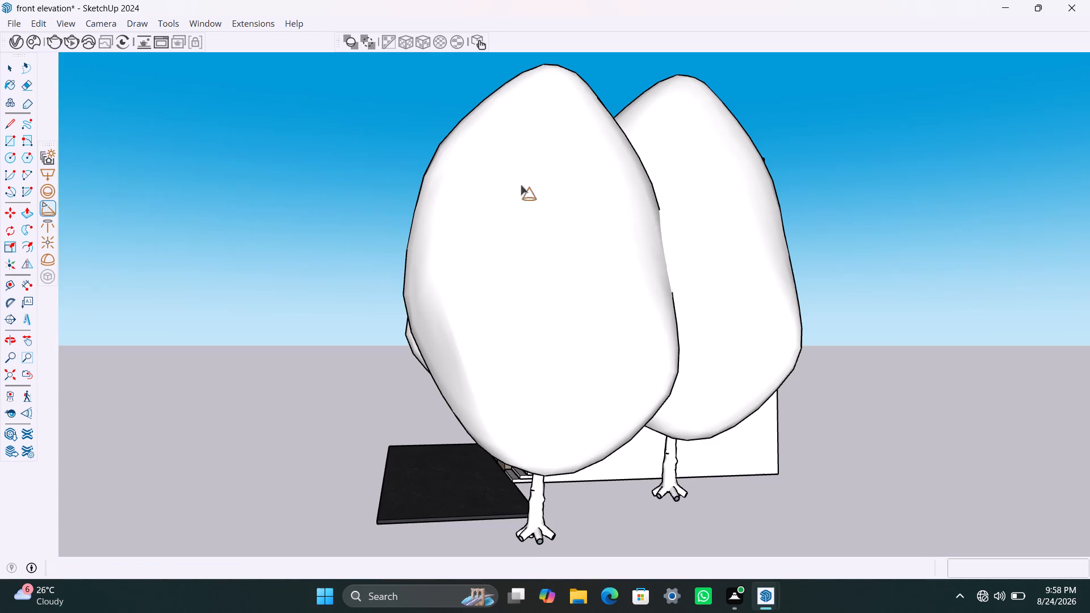
pyautogui.moveTo(690, 308); pyautogui.dragTo(632, 330, button='middle')
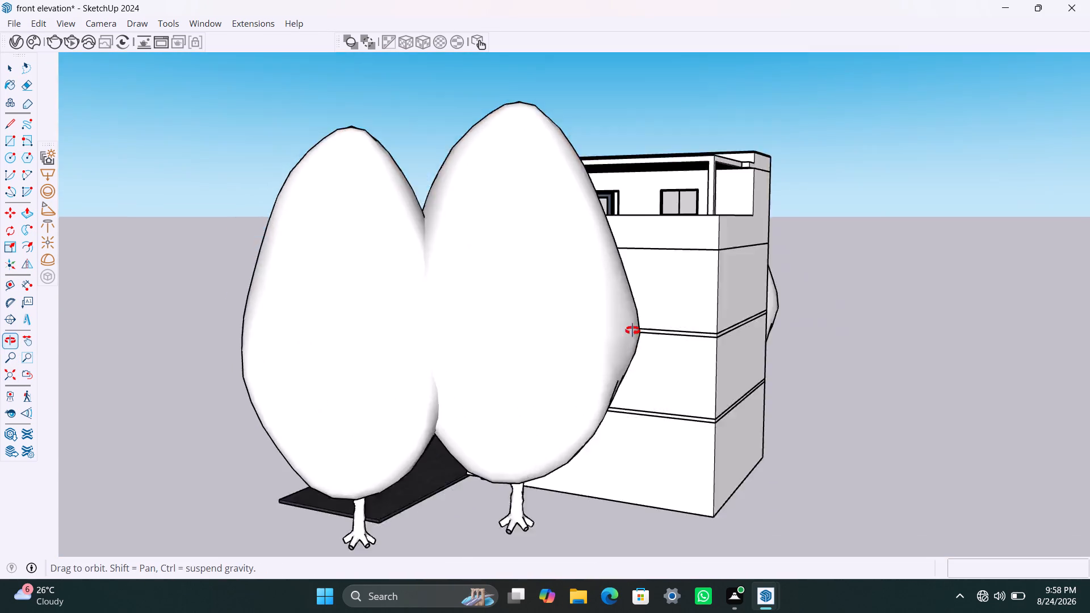
pyautogui.moveTo(632, 330); pyautogui.dragTo(778, 302, button='middle')
pyautogui.scroll(3, 527, 263)
pyautogui.moveTo(498, 227); pyautogui.dragTo(524, 387, button='middle')
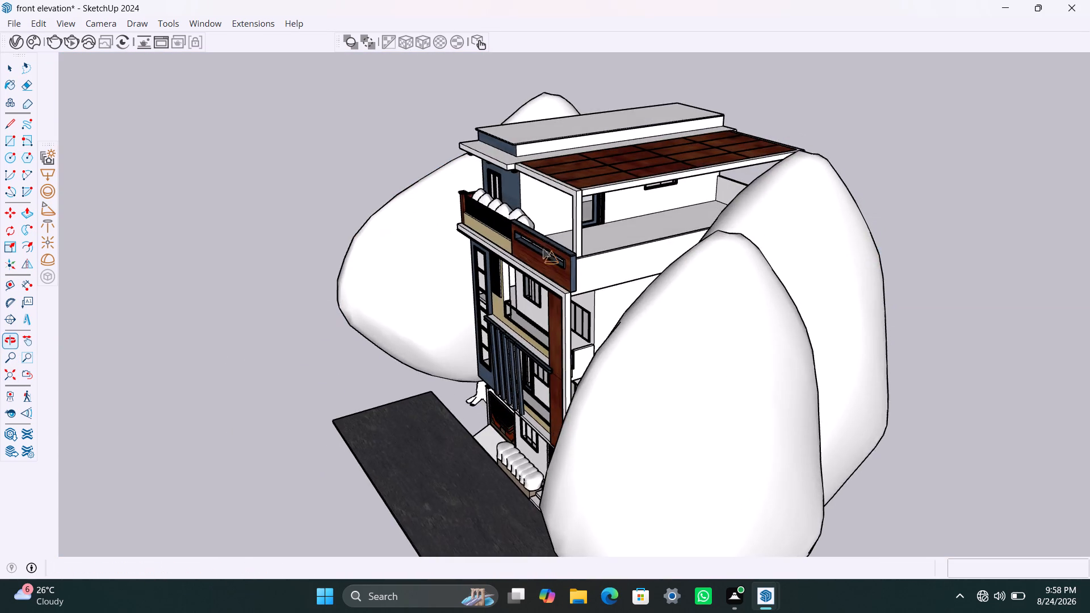
pyautogui.scroll(4, 543, 237)
pyautogui.moveTo(550, 195); pyautogui.dragTo(578, 62, button='middle')
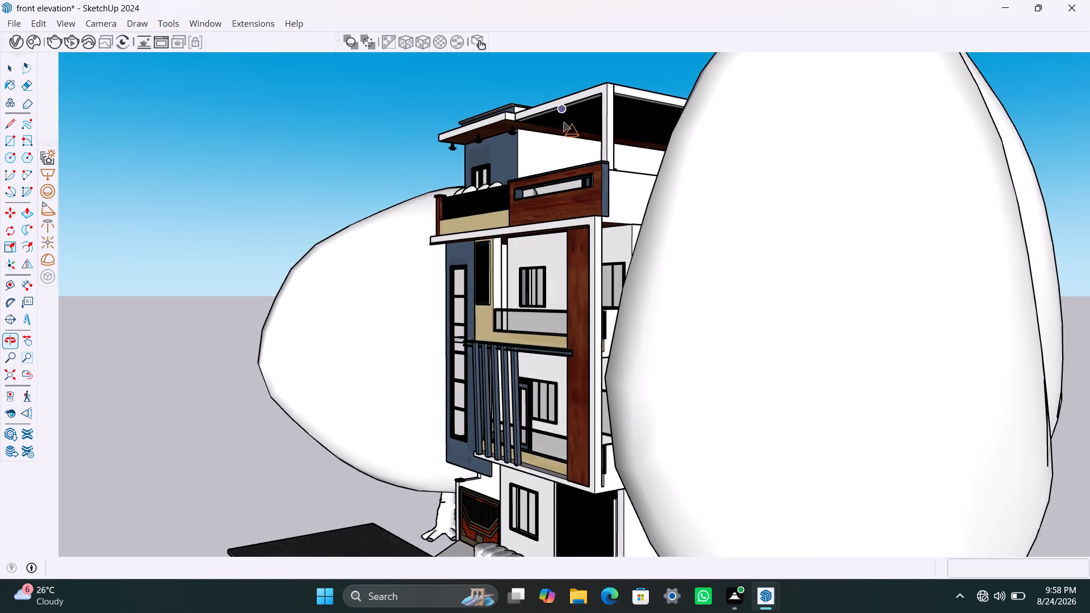
pyautogui.scroll(15, 552, 139)
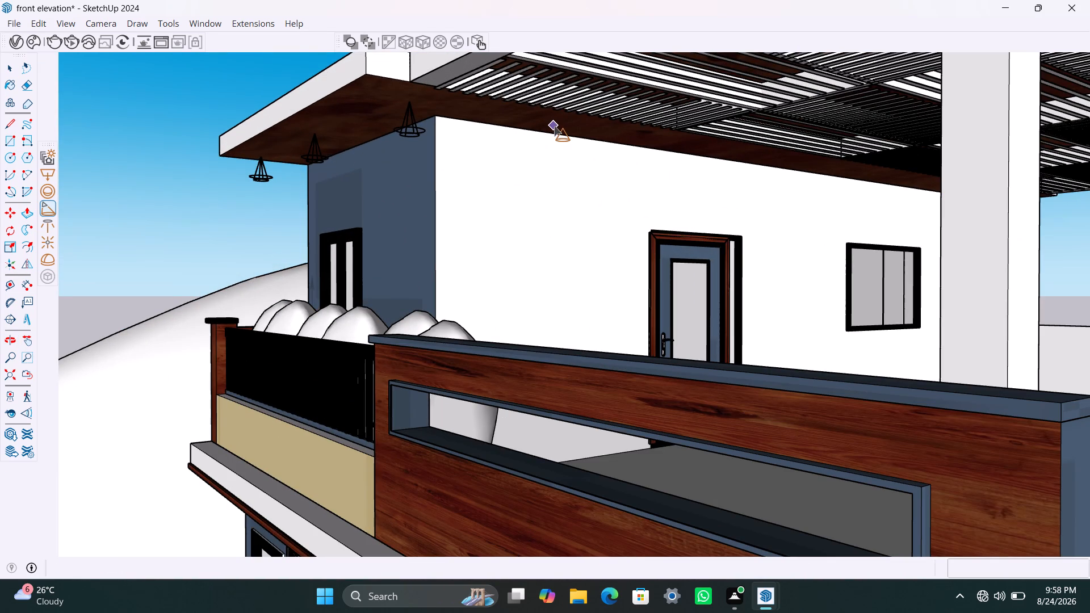
pyautogui.click(554, 126)
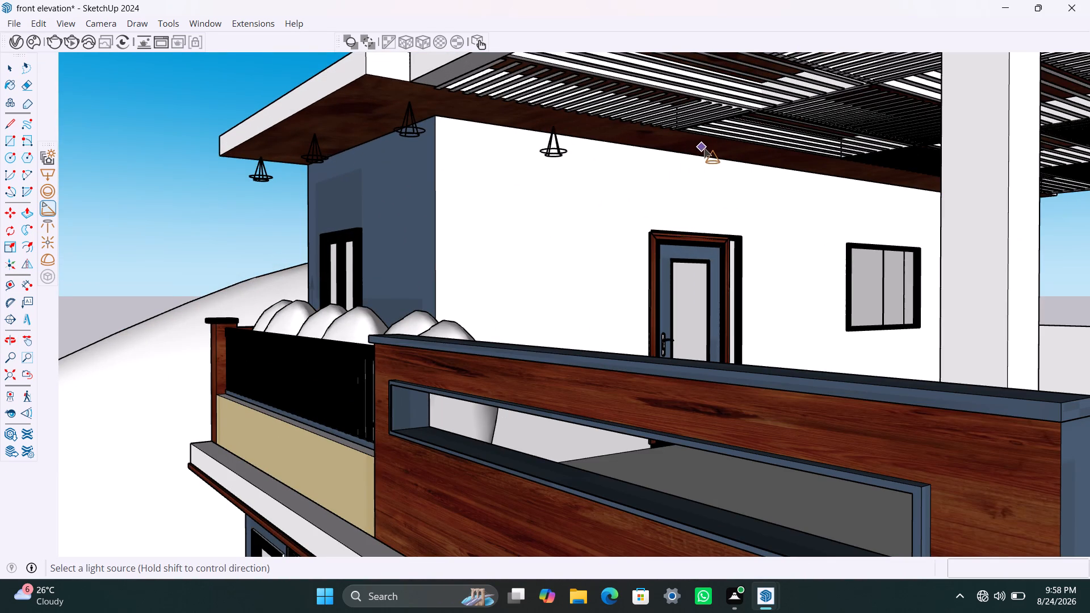
pyautogui.click(704, 148)
# Place a spot light on the wooden strip between the terrace door and window, redoing its first placement.
pyautogui.scroll(-1, 723, 171)
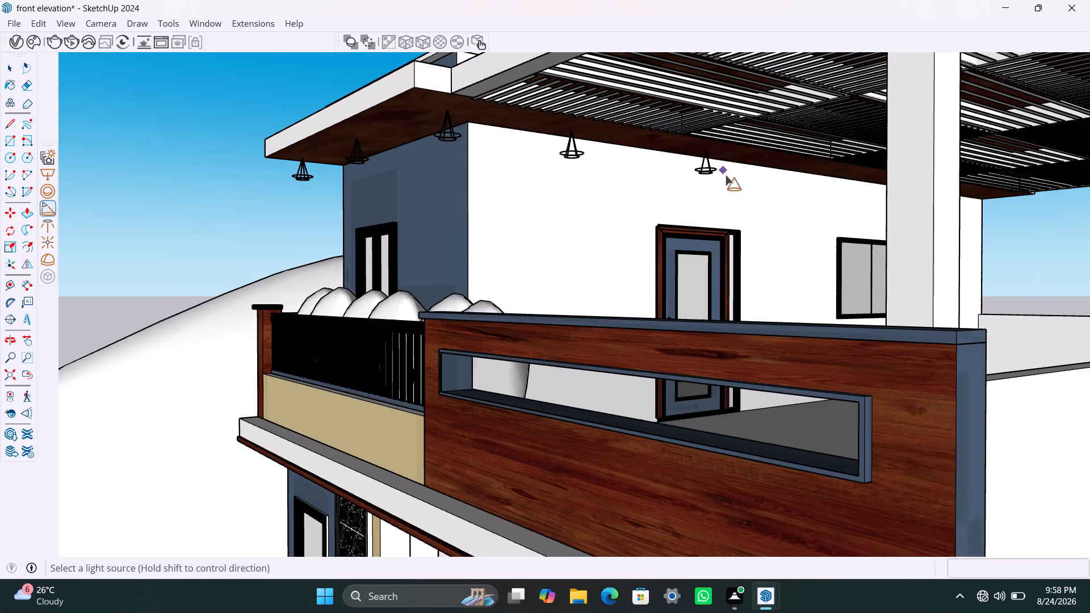
pyautogui.keyDown('shift'); pyautogui.moveTo(726, 176); pyautogui.dragTo(589, 213, button='middle'); pyautogui.keyUp('shift')
pyautogui.scroll(1, 669, 208)
pyautogui.moveTo(678, 213); pyautogui.dragTo(644, 216, button='middle')
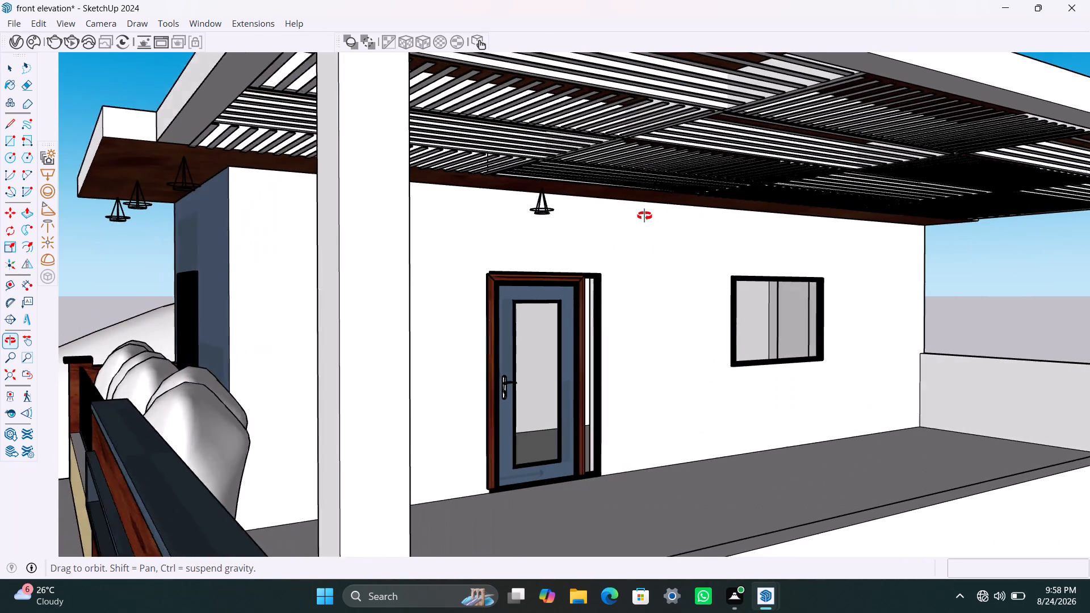
pyautogui.moveTo(644, 216); pyautogui.dragTo(644, 216, button='middle')
pyautogui.scroll(3, 687, 215)
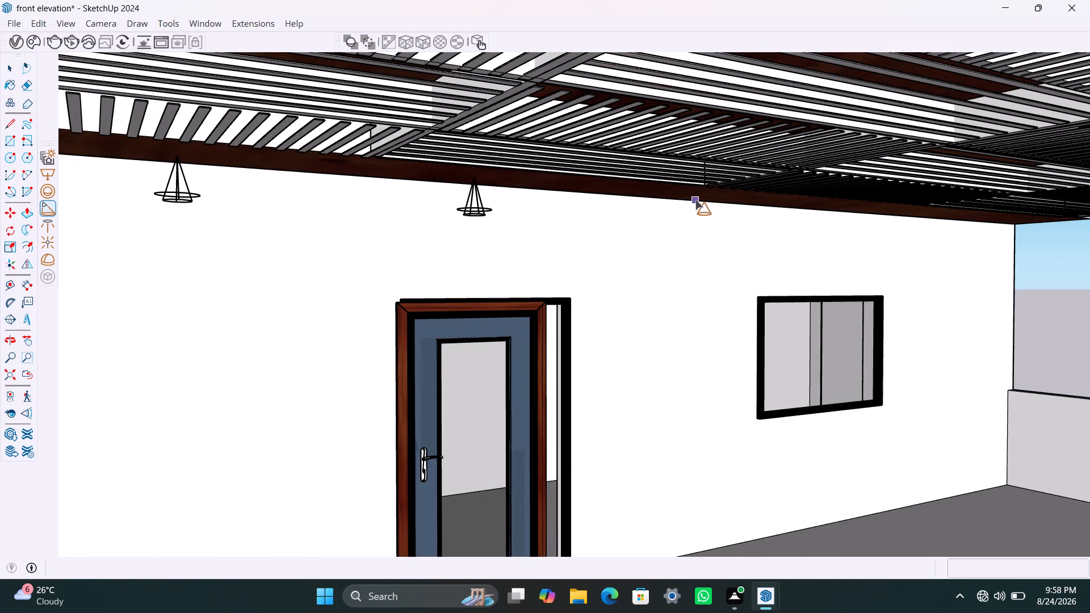
pyautogui.click(695, 200)
pyautogui.hotkey('ctrl', 'z')
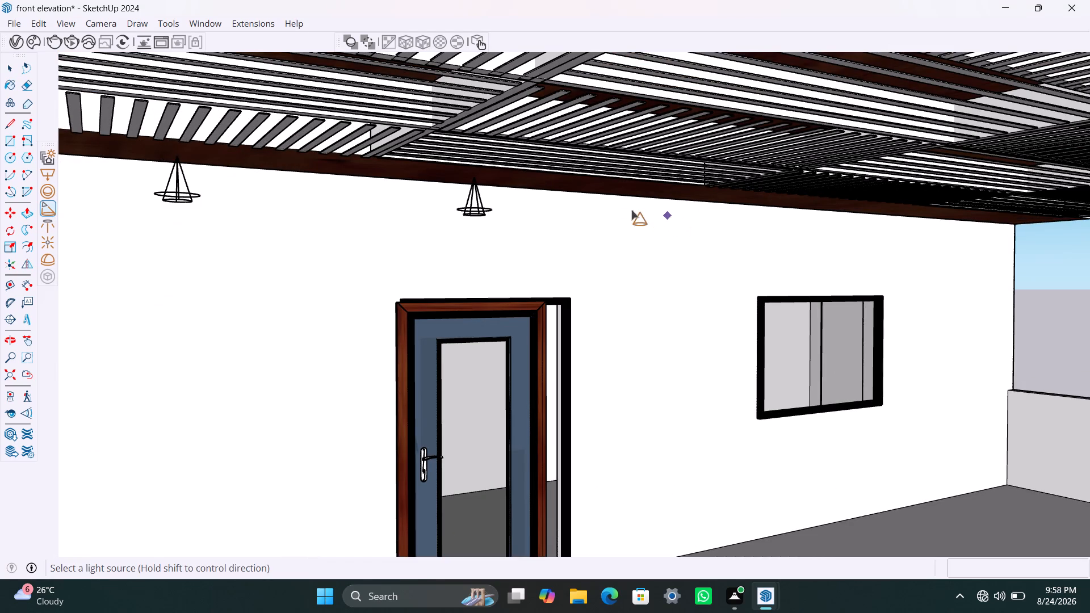
pyautogui.click(698, 196)
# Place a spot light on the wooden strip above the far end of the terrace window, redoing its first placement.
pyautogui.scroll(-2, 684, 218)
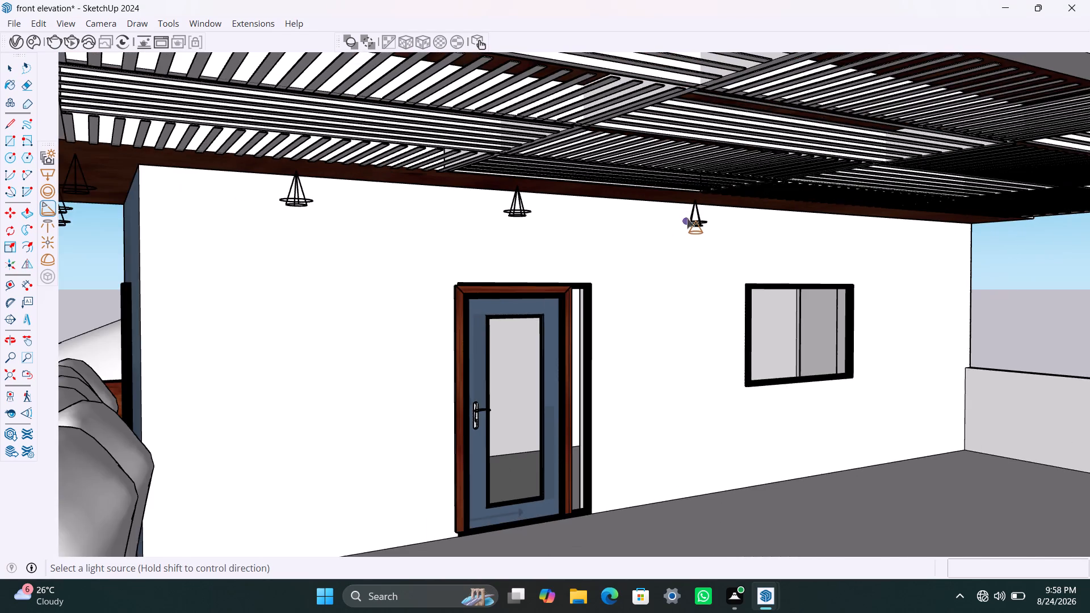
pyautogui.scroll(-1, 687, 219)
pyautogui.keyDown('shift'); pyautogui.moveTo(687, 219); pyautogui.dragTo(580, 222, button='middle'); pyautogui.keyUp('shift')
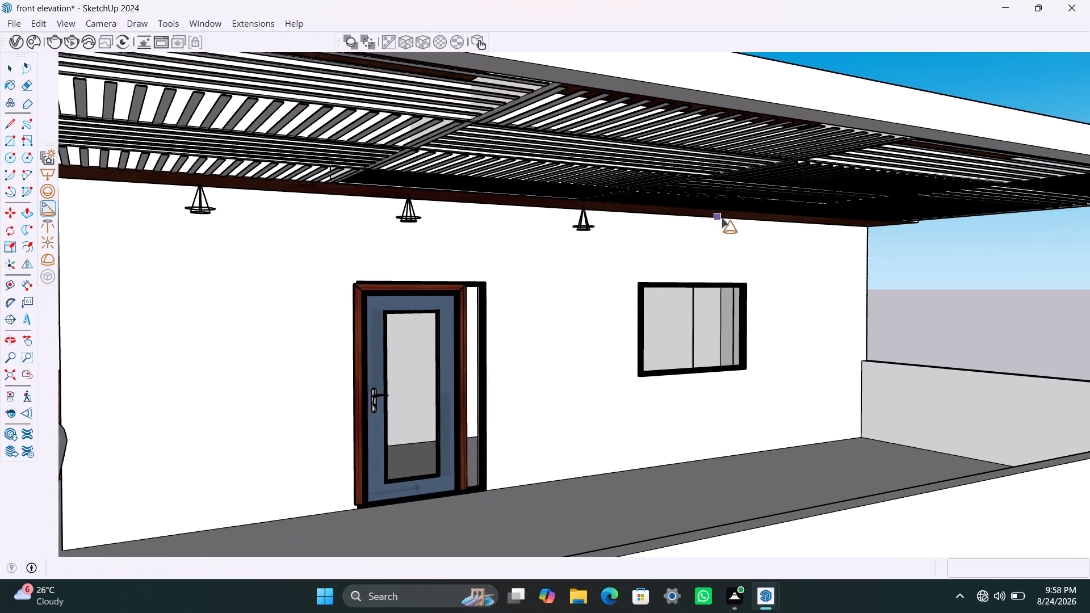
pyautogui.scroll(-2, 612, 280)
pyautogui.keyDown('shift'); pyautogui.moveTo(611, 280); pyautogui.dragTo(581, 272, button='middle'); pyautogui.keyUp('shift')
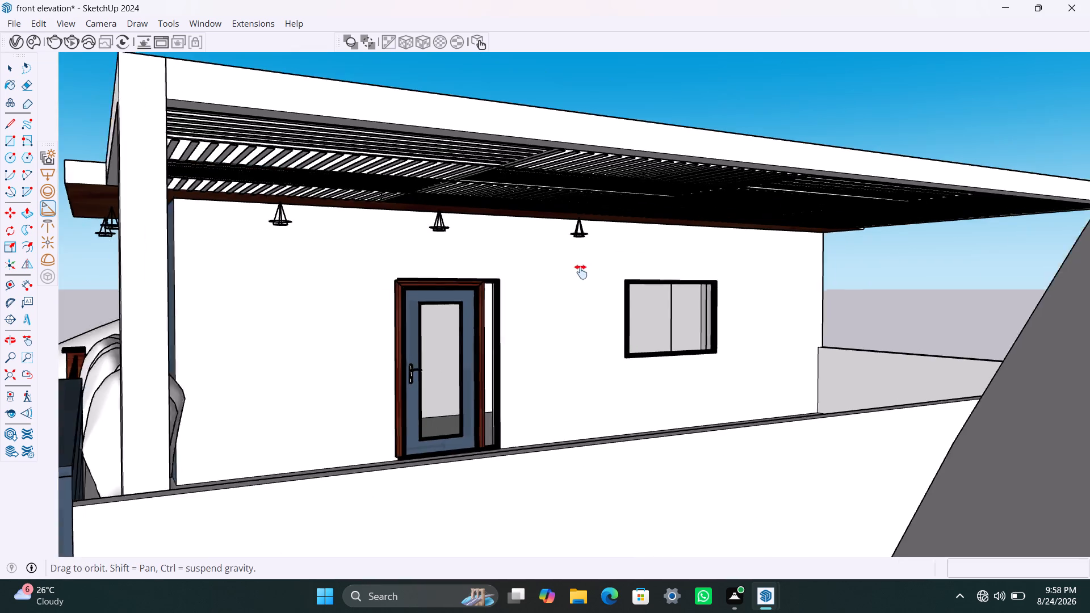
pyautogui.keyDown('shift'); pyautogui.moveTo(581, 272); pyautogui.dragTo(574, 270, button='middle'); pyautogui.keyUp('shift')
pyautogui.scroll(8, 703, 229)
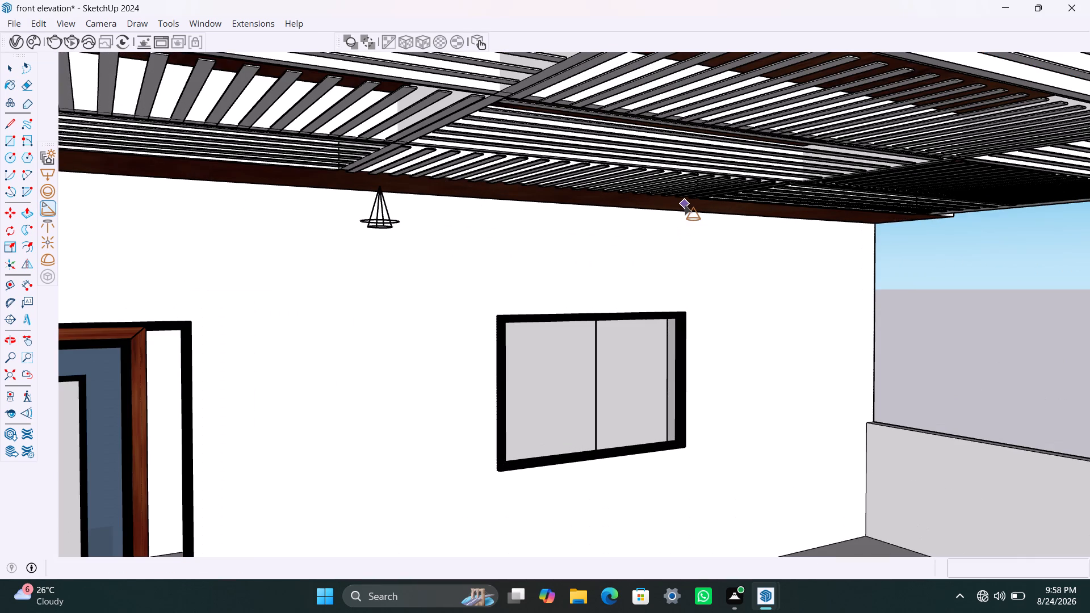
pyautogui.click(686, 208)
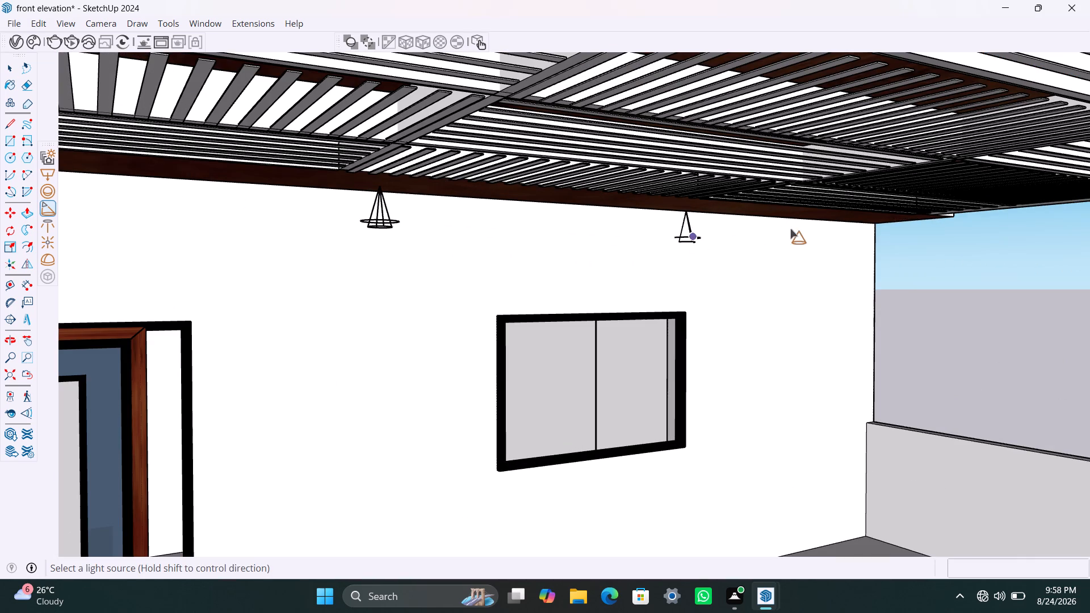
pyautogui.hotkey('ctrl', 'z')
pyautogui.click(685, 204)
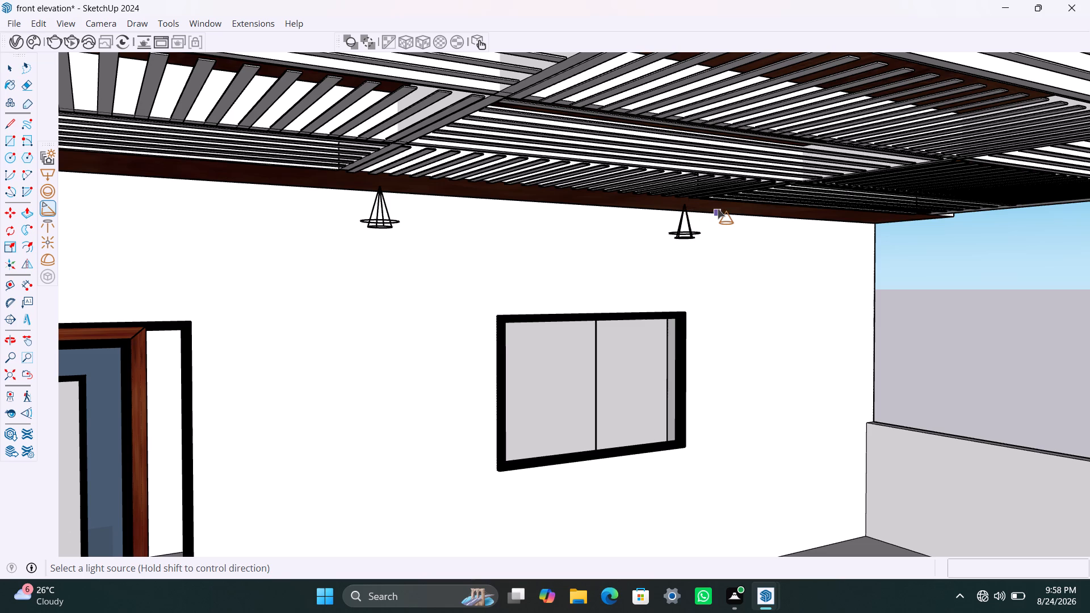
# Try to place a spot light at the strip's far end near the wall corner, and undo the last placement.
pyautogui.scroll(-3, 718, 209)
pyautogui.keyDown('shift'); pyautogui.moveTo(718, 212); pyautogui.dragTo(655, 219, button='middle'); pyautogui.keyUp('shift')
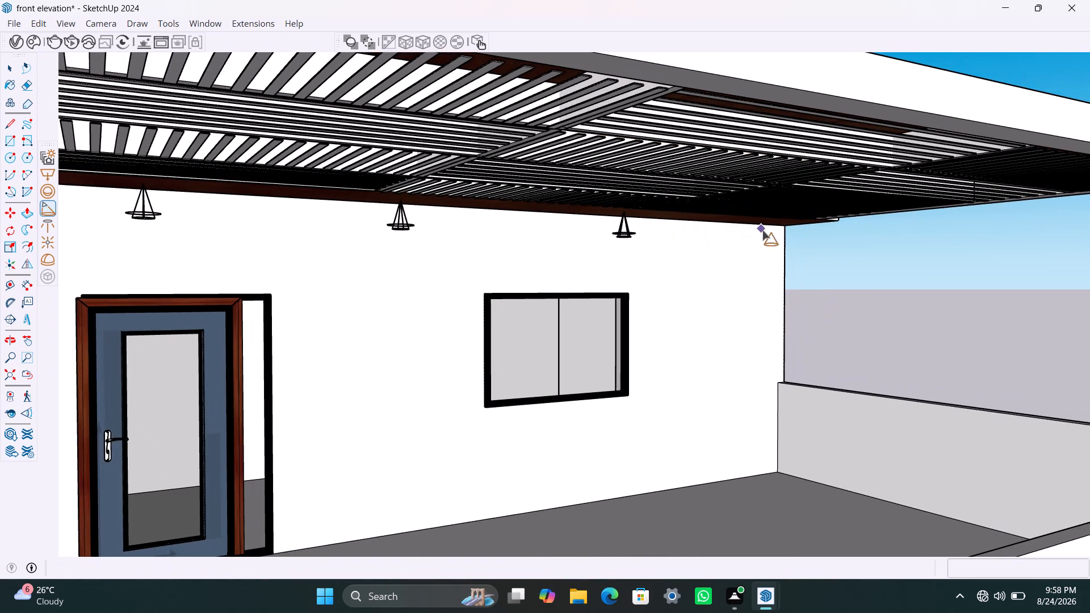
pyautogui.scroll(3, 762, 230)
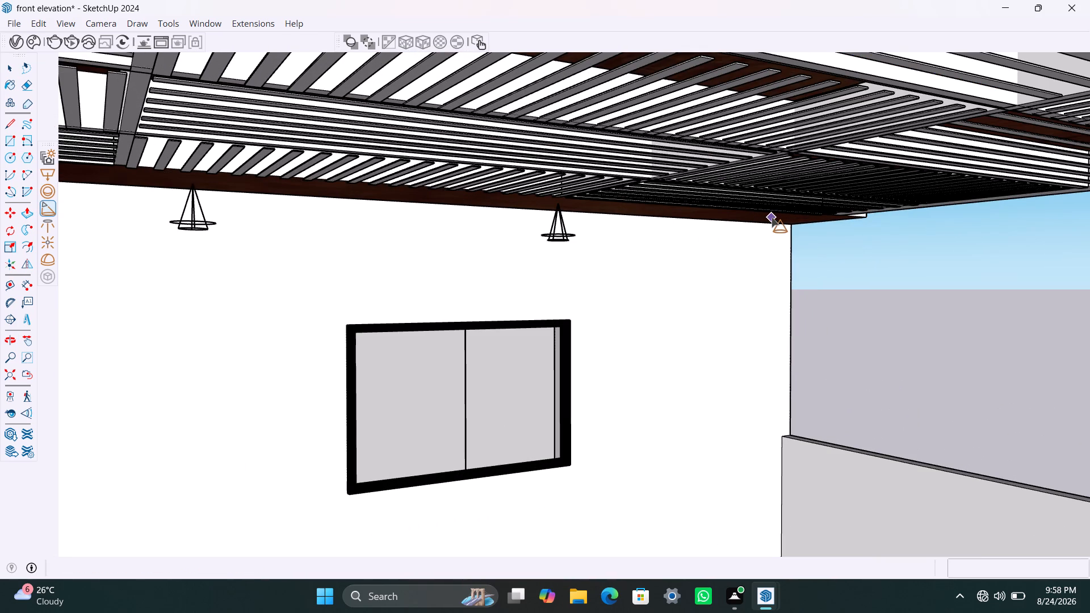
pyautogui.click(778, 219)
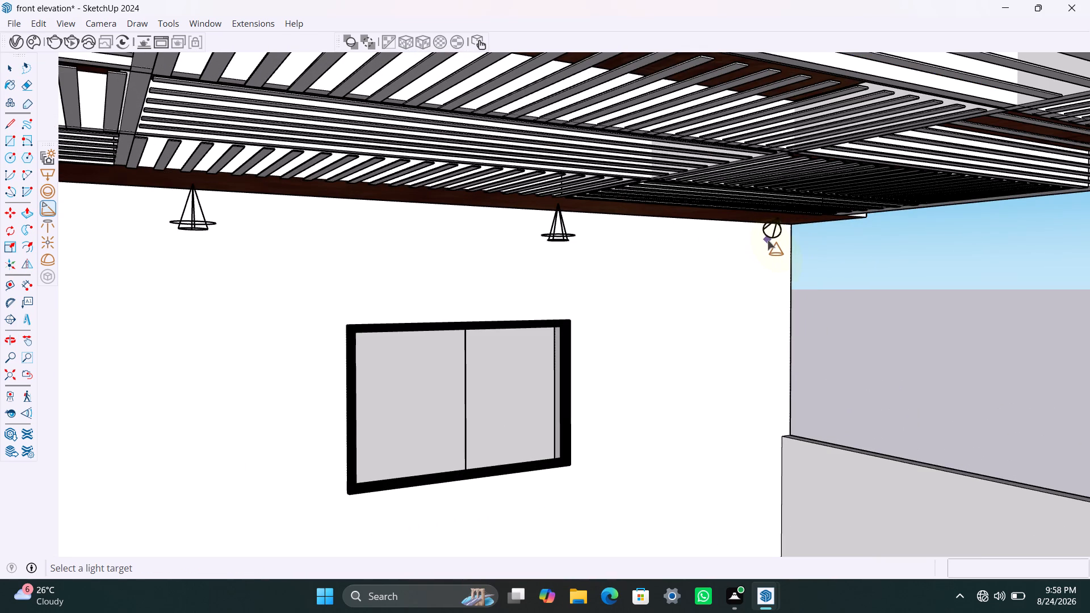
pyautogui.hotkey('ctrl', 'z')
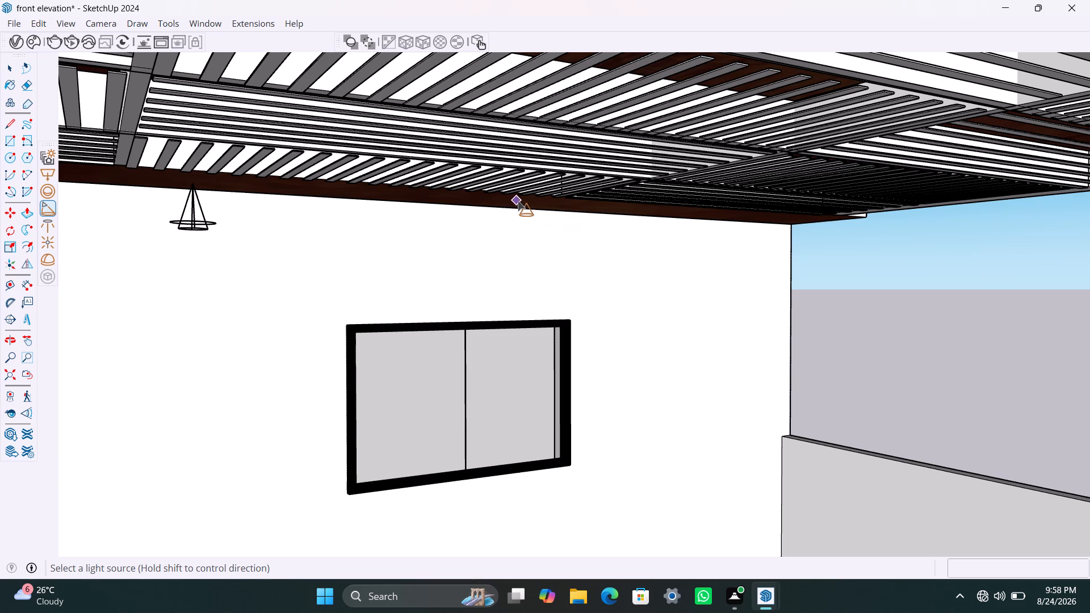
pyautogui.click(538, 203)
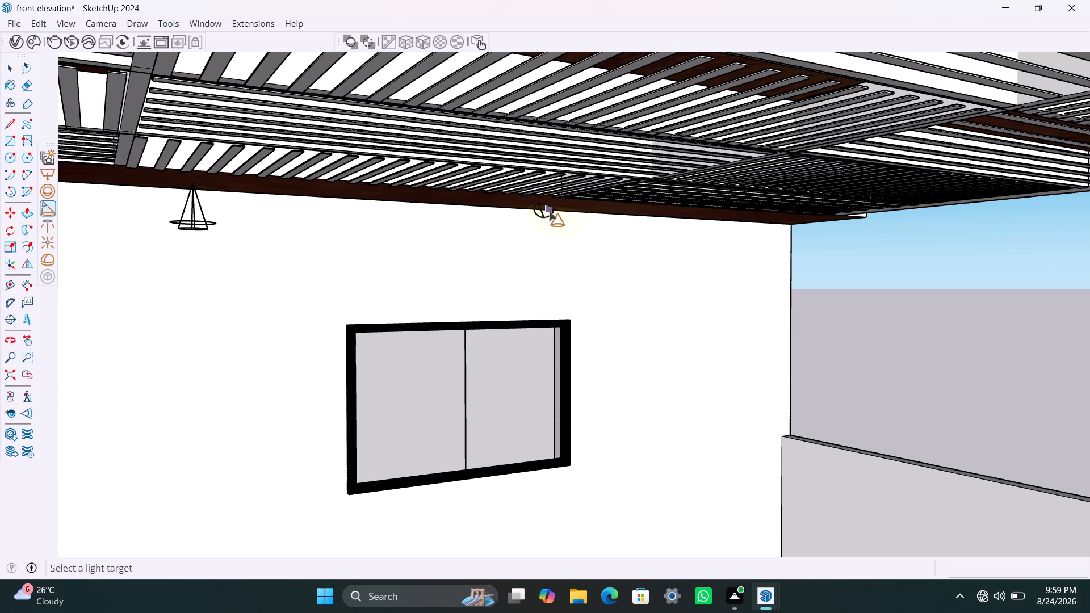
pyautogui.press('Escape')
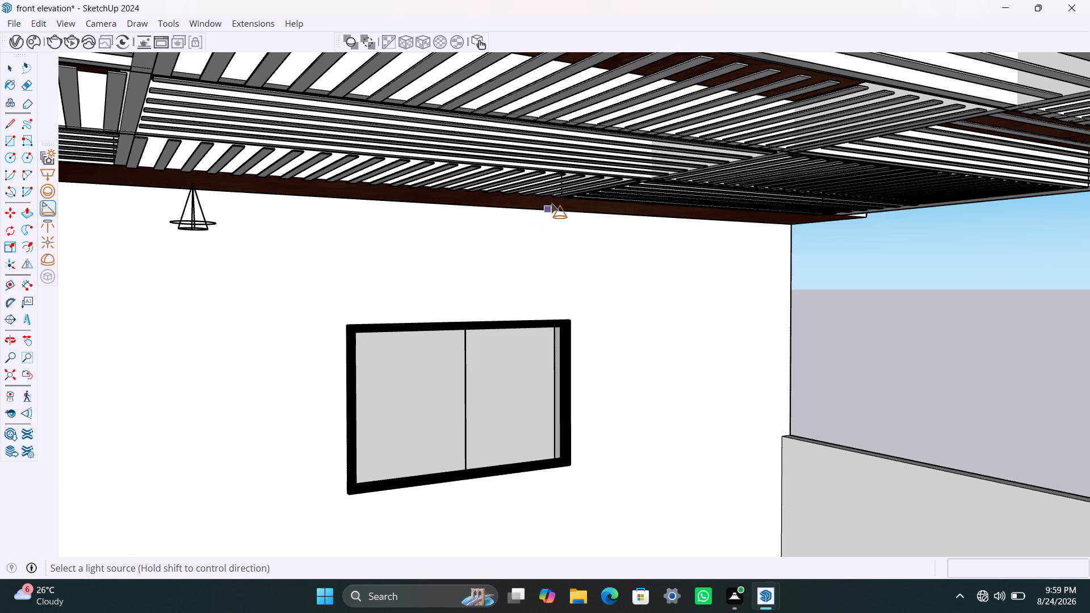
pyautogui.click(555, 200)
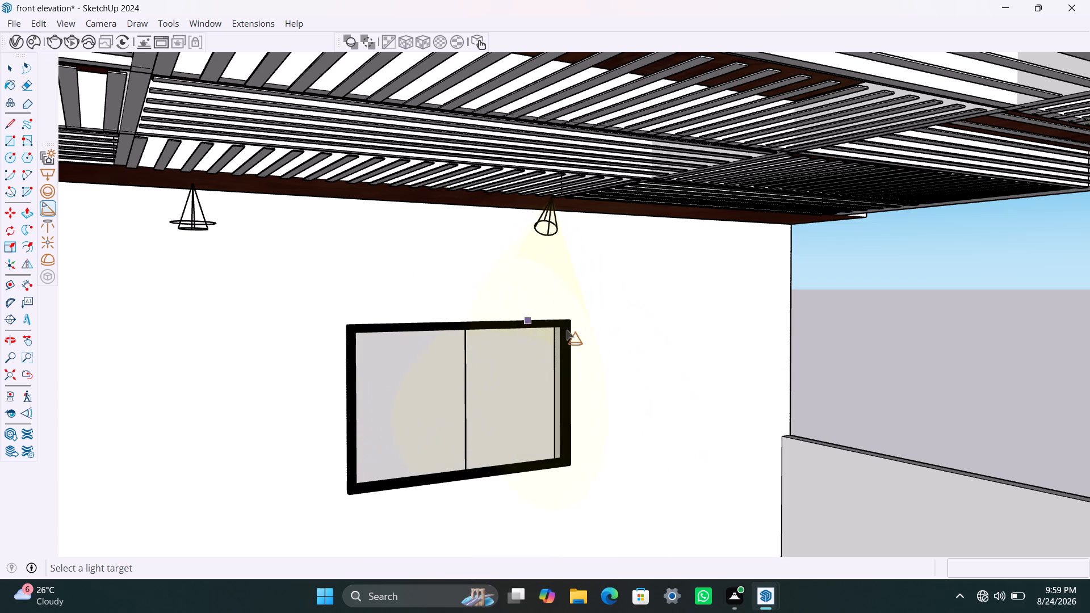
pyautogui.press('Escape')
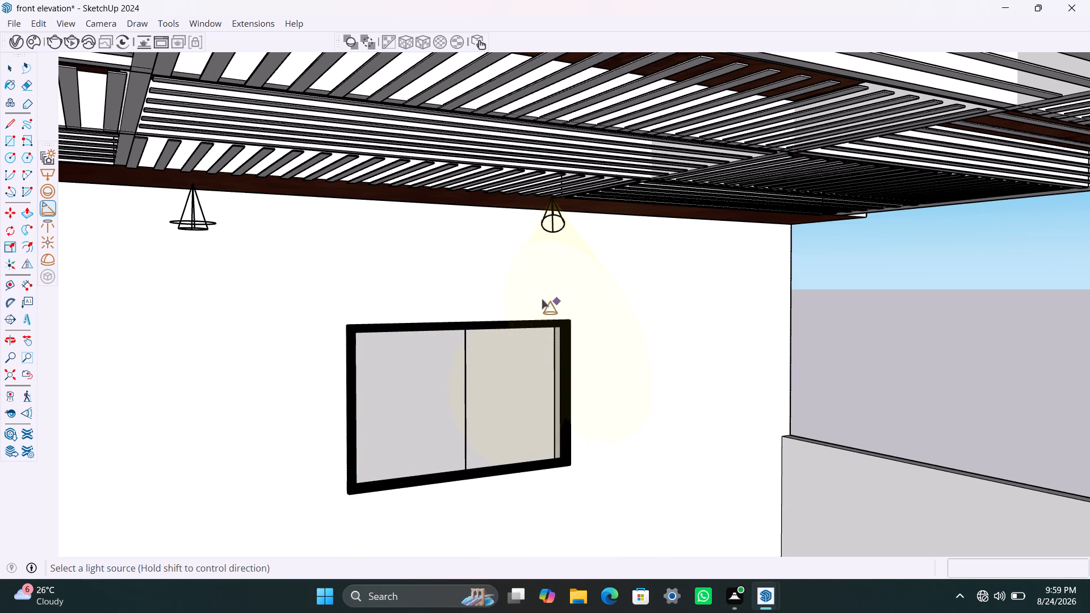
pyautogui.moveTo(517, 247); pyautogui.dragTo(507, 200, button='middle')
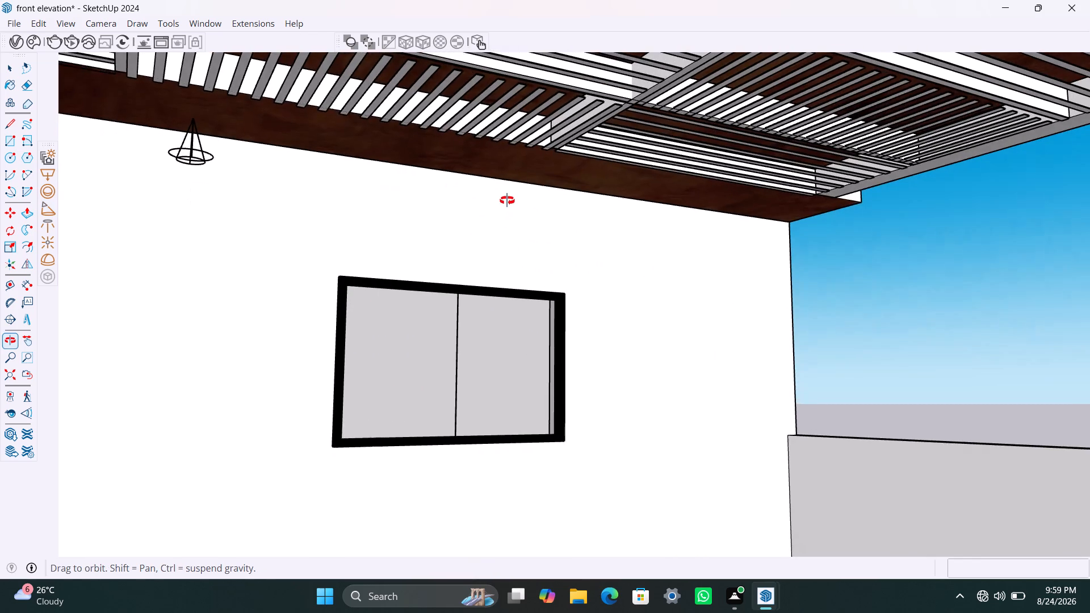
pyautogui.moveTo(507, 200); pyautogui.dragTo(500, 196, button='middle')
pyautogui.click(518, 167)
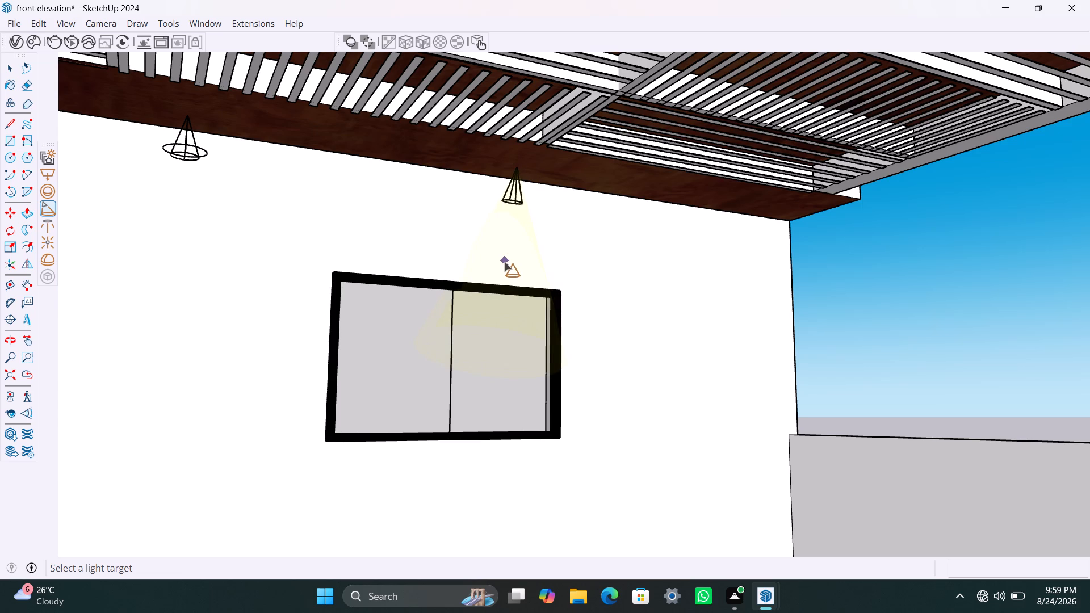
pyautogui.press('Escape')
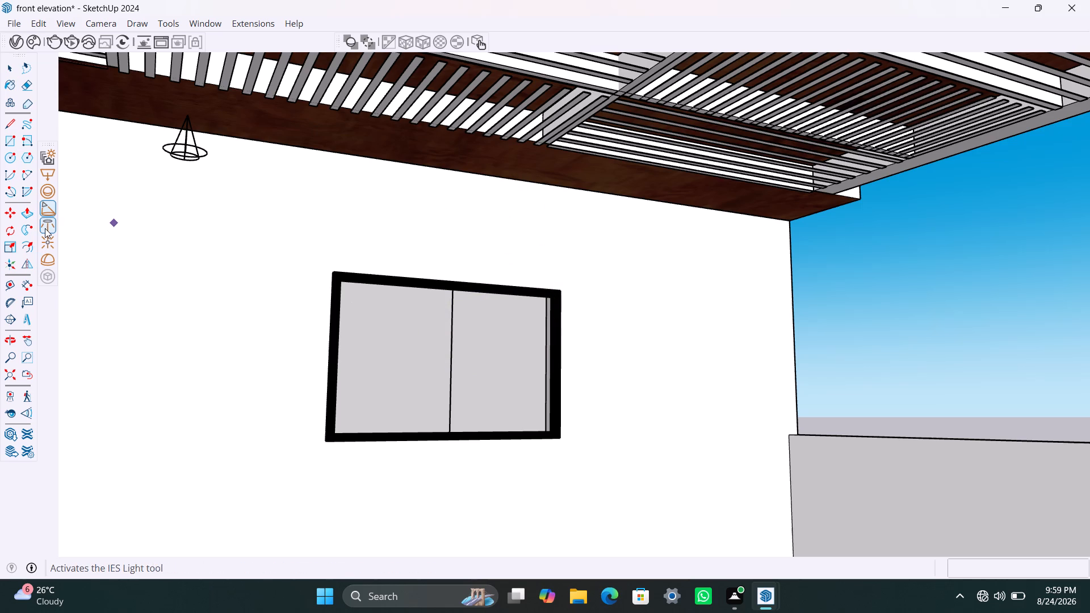
# Place two spot lights on the terrace side wall's wooden strip, one past the small window and one at the far wall corner.
pyautogui.click(48, 209)
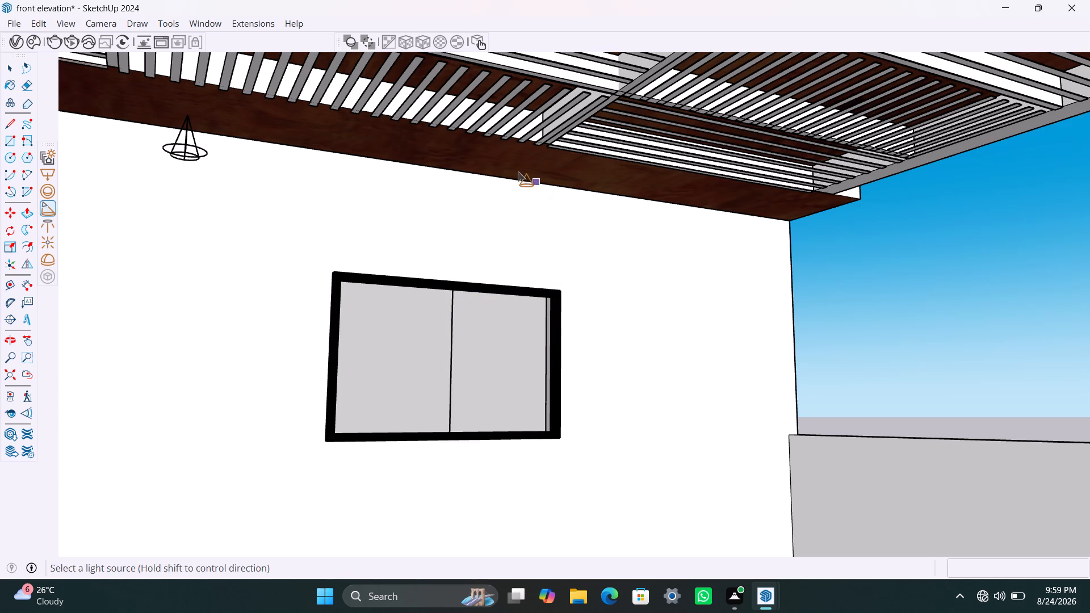
pyautogui.click(519, 166)
pyautogui.click(774, 206)
# Place two spot lights on the upper balcony's wooden ceiling, beside the patterned screen and past the window, redoing the first placement.
pyautogui.scroll(-4, 528, 293)
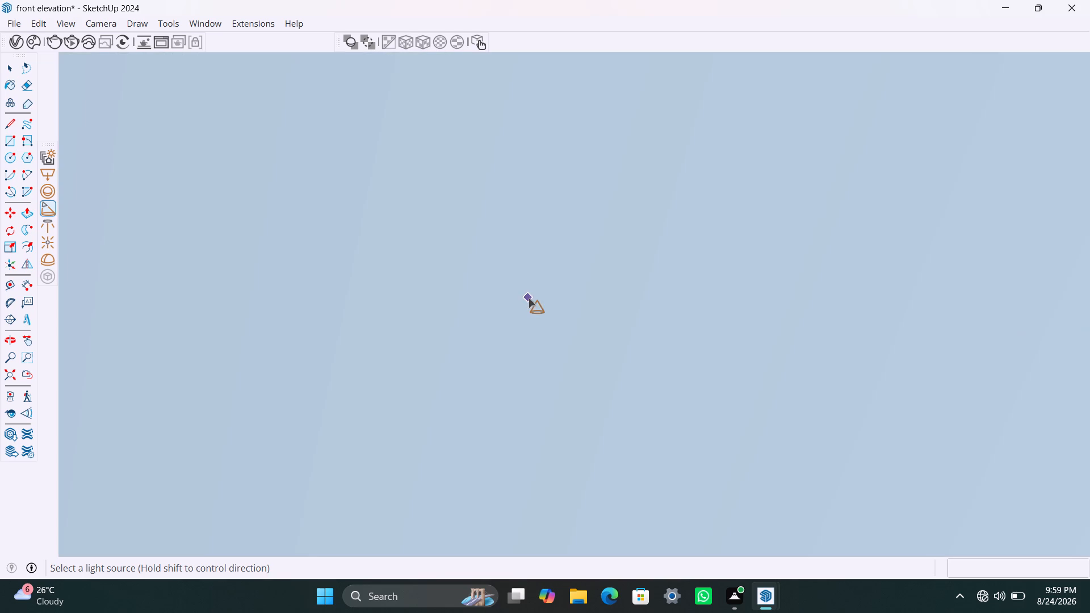
pyautogui.scroll(-1, 529, 298)
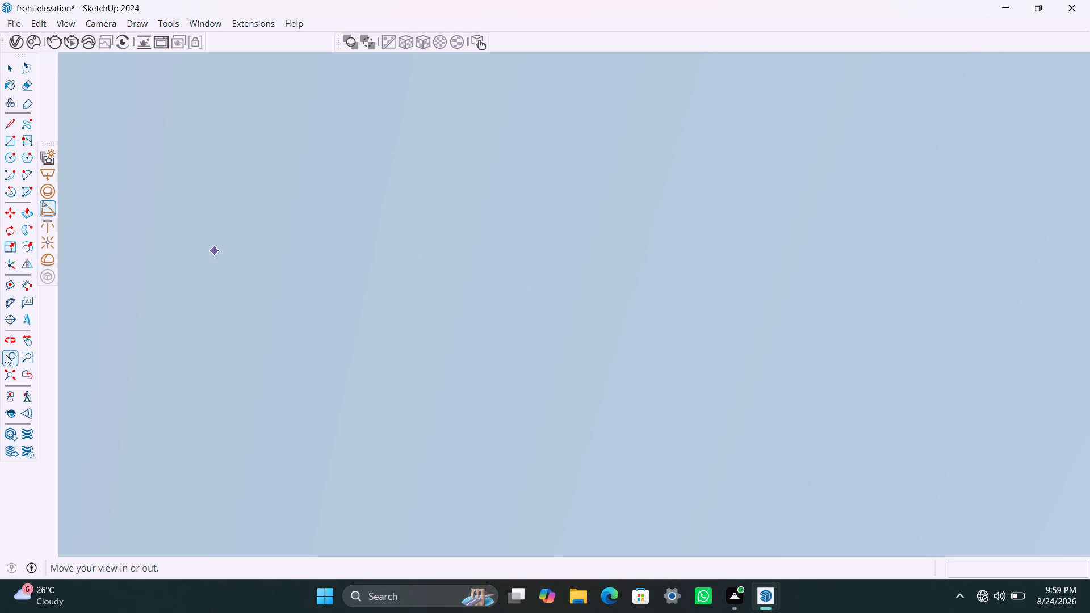
pyautogui.click(12, 377)
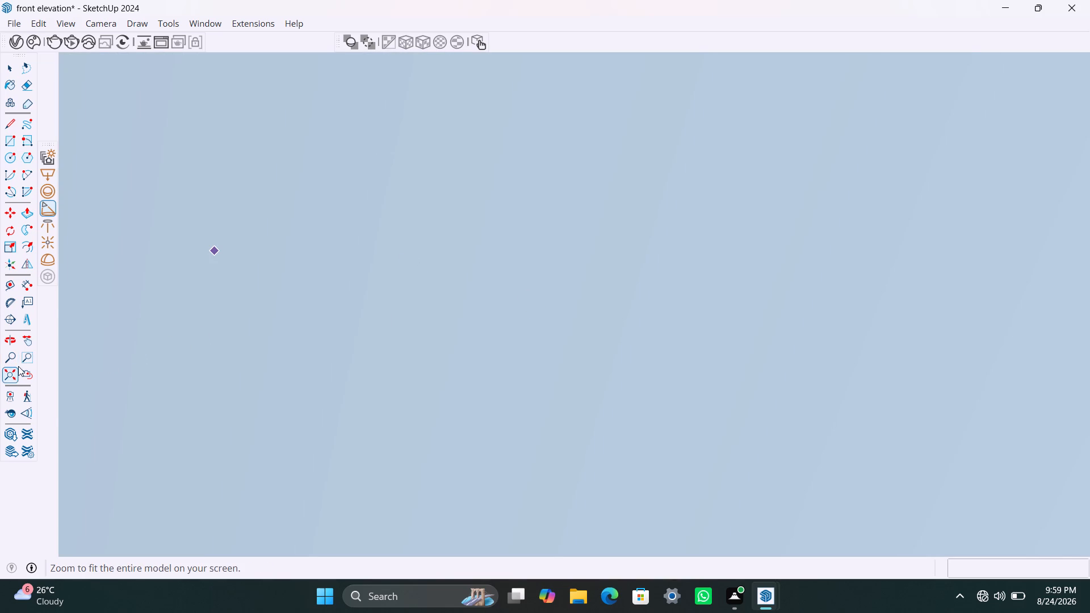
pyautogui.moveTo(435, 289); pyautogui.dragTo(725, 328, button='middle')
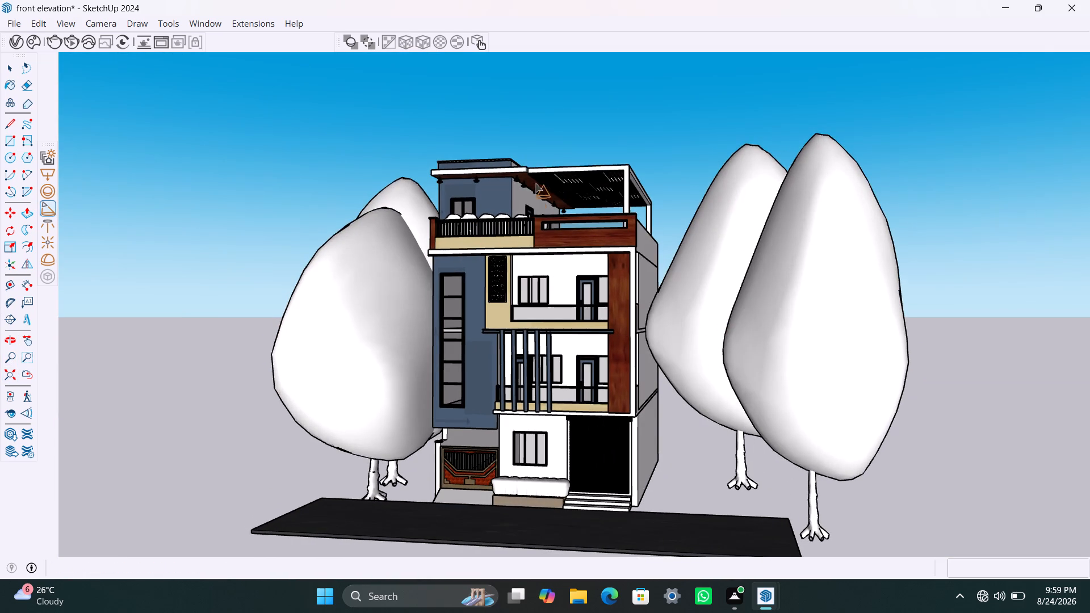
pyautogui.scroll(2, 530, 195)
pyautogui.moveTo(499, 203); pyautogui.dragTo(534, 211, button='middle')
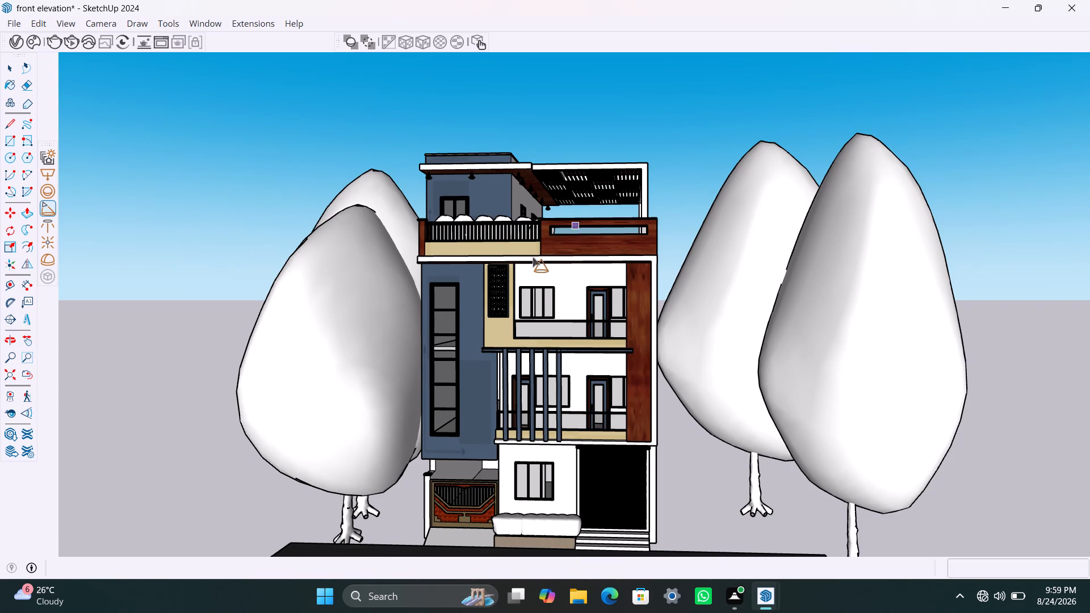
pyautogui.scroll(3, 550, 267)
pyautogui.moveTo(543, 265); pyautogui.dragTo(554, 216, button='middle')
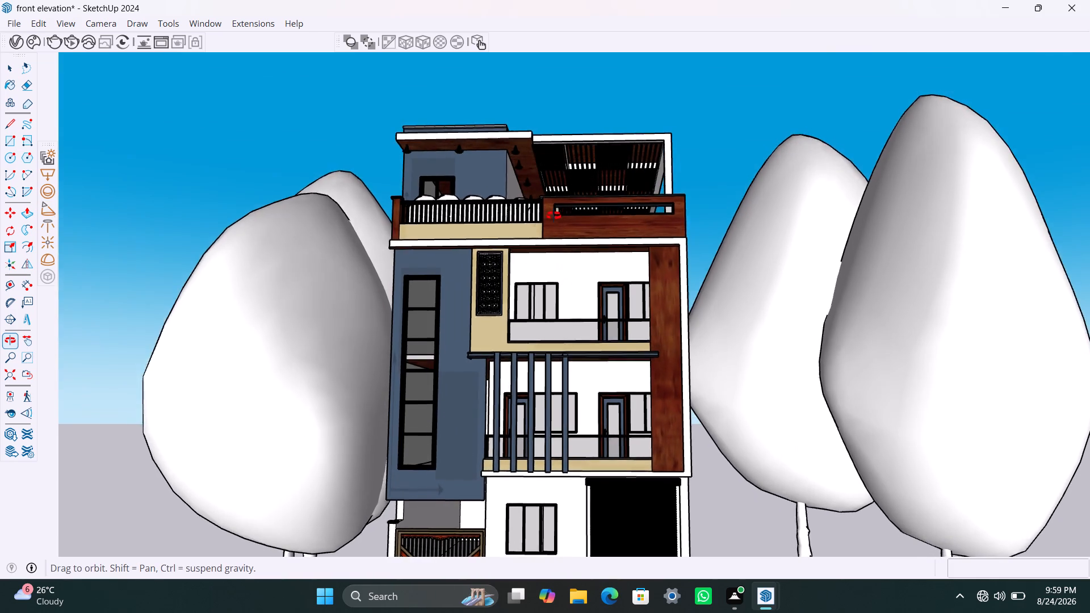
pyautogui.moveTo(554, 216); pyautogui.dragTo(545, 190, button='middle')
pyautogui.scroll(3, 522, 243)
pyautogui.moveTo(522, 250); pyautogui.dragTo(543, 199, button='middle')
pyautogui.scroll(4, 427, 270)
pyautogui.moveTo(546, 228); pyautogui.dragTo(511, 162, button='middle')
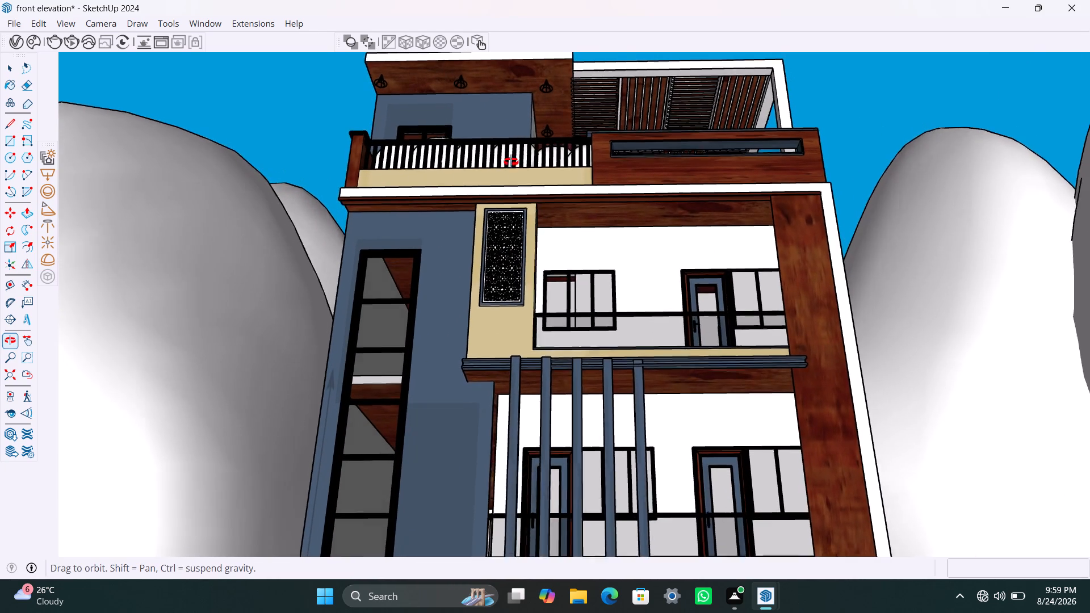
pyautogui.moveTo(511, 162); pyautogui.dragTo(512, 157, button='middle')
pyautogui.scroll(7, 539, 198)
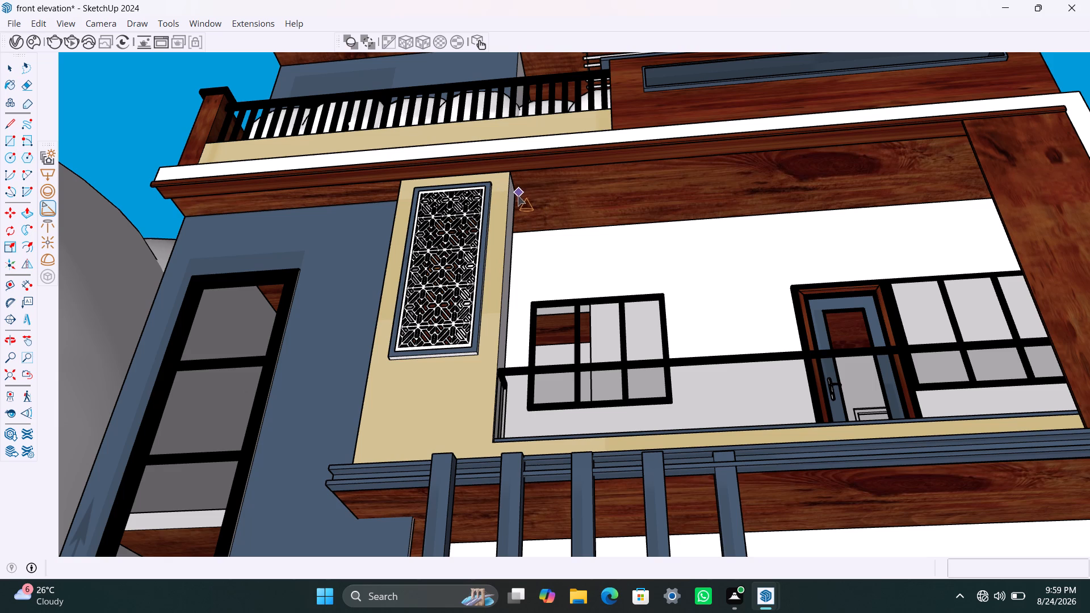
pyautogui.click(520, 196)
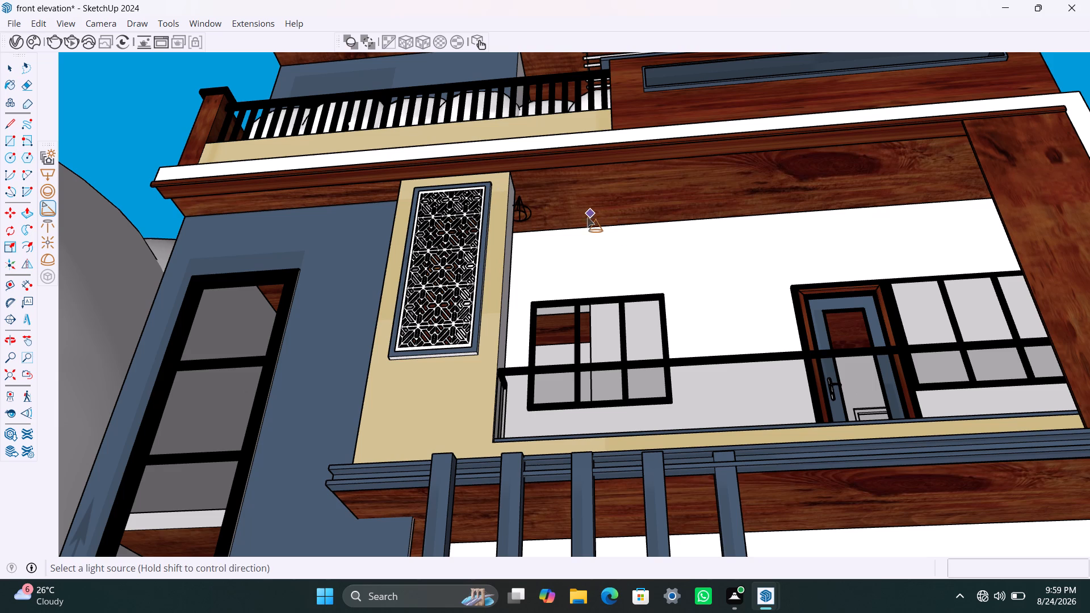
pyautogui.hotkey('ctrl', 'z')
pyautogui.click(525, 199)
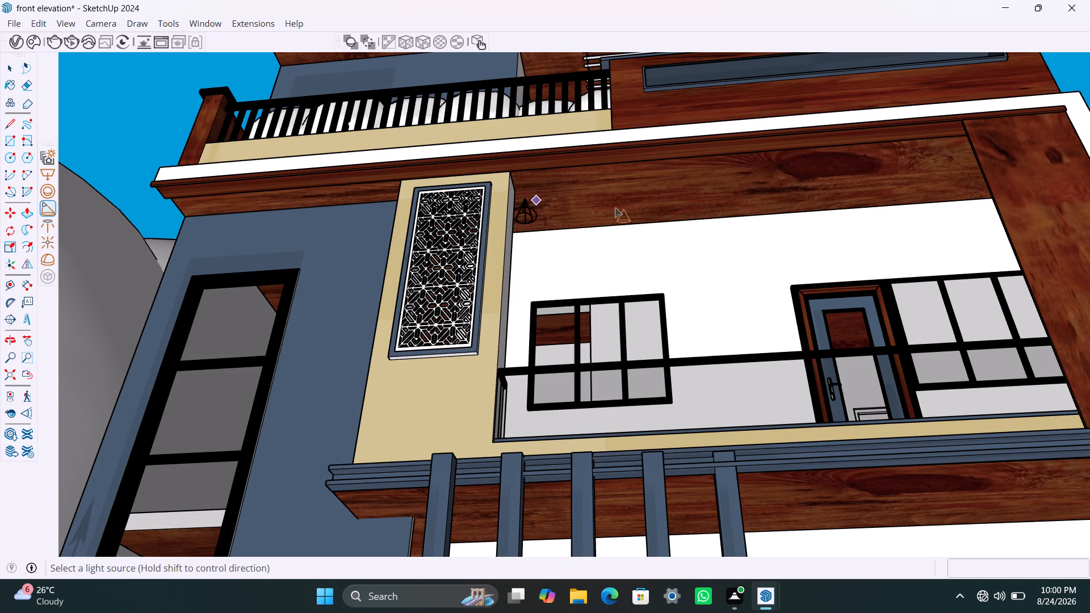
pyautogui.click(659, 193)
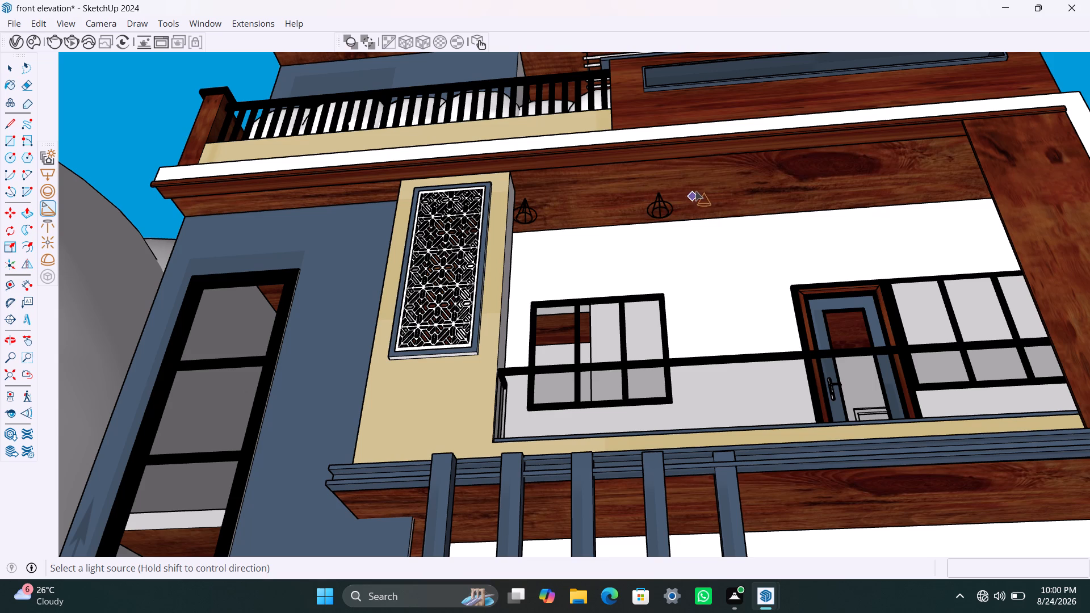
# Place two more spot lights on the same balcony ceiling, one above the door and one near the wood-clad column.
pyautogui.scroll(-3, 592, 230)
pyautogui.keyDown('shift'); pyautogui.moveTo(605, 208); pyautogui.dragTo(463, 219, button='middle'); pyautogui.keyUp('shift')
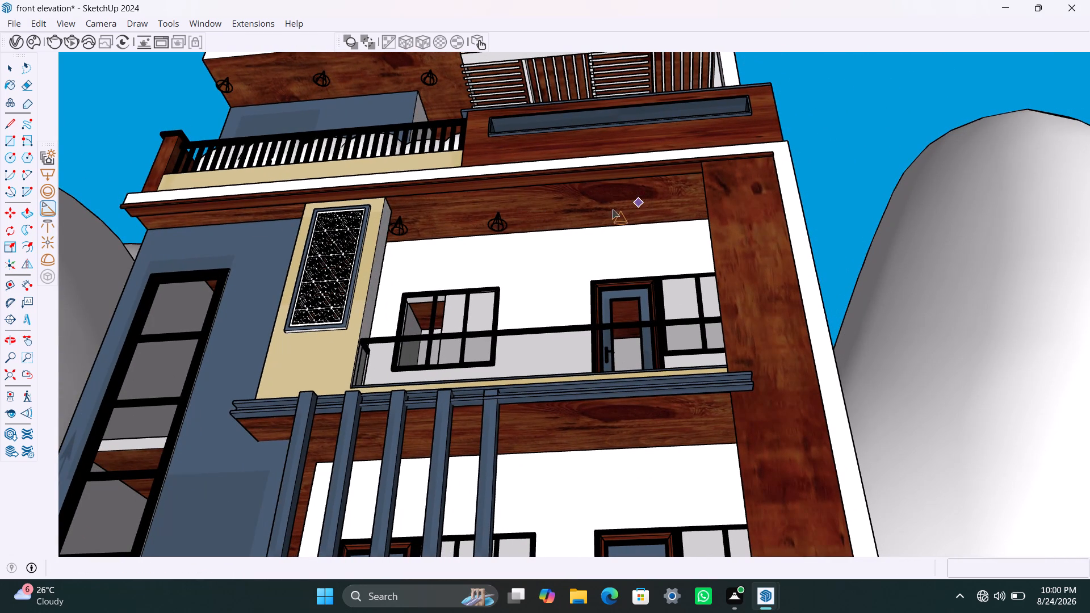
pyautogui.click(606, 208)
pyautogui.scroll(-2, 648, 200)
pyautogui.moveTo(649, 200); pyautogui.dragTo(660, 201, button='middle')
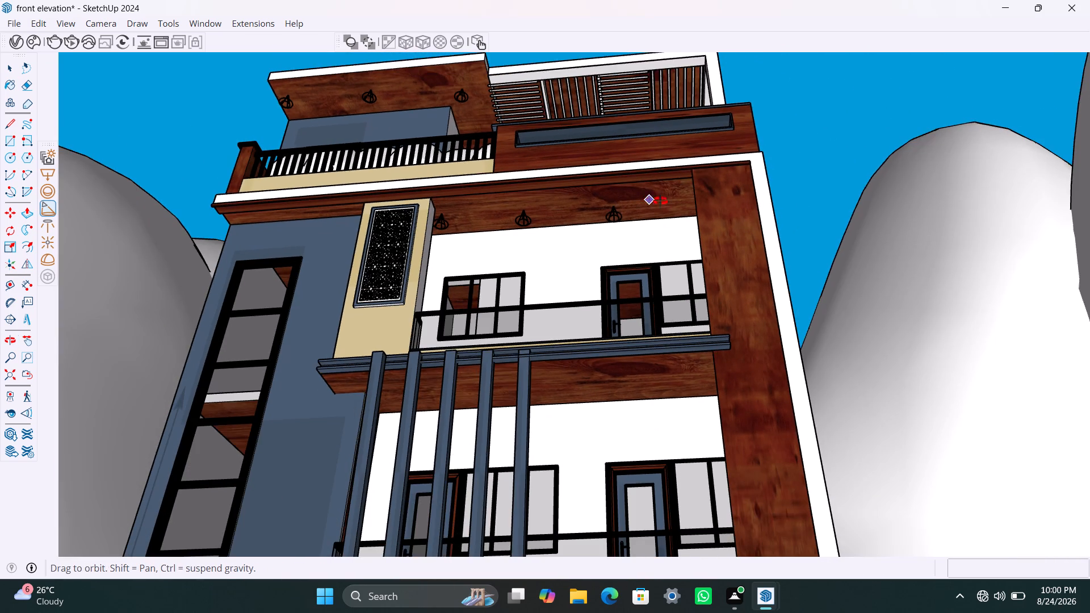
pyautogui.moveTo(660, 201); pyautogui.dragTo(713, 222, button='middle')
pyautogui.scroll(8, 712, 235)
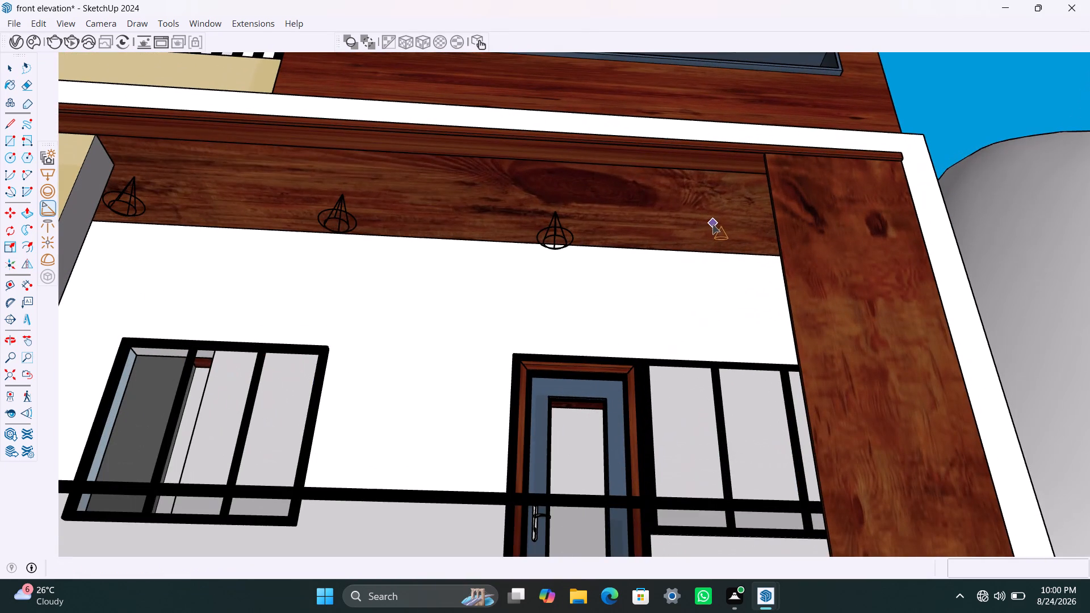
pyautogui.click(712, 227)
# Place a spot light on the wooden soffit around the building's side, behind the wood-clad column.
pyautogui.scroll(-3, 670, 253)
pyautogui.keyDown('shift'); pyautogui.moveTo(647, 254); pyautogui.dragTo(634, 253, button='middle'); pyautogui.keyUp('shift')
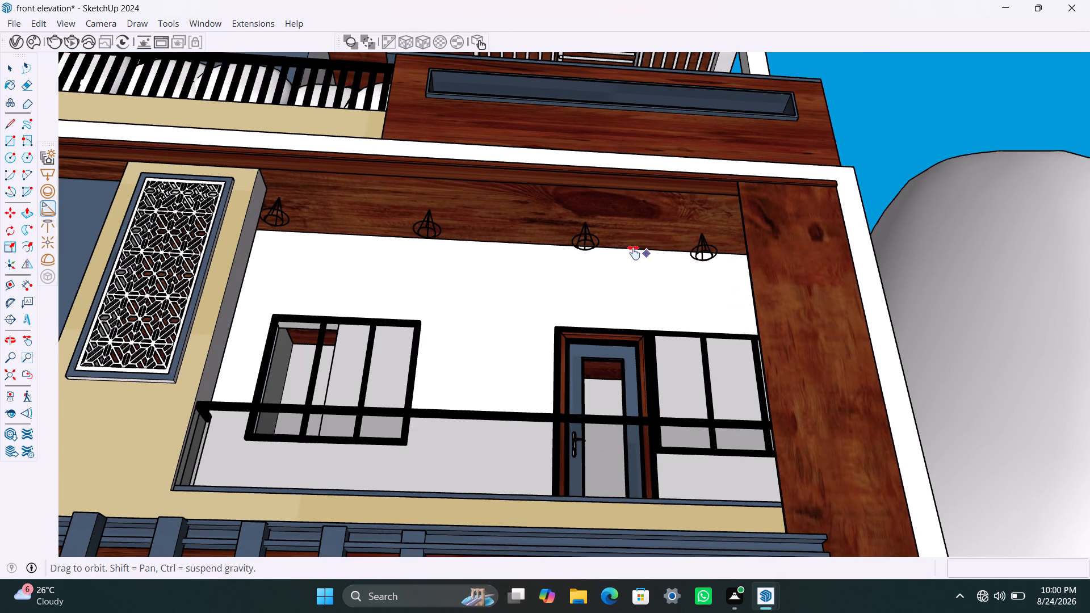
pyautogui.keyDown('shift'); pyautogui.moveTo(634, 253); pyautogui.dragTo(454, 249, button='middle'); pyautogui.keyUp('shift')
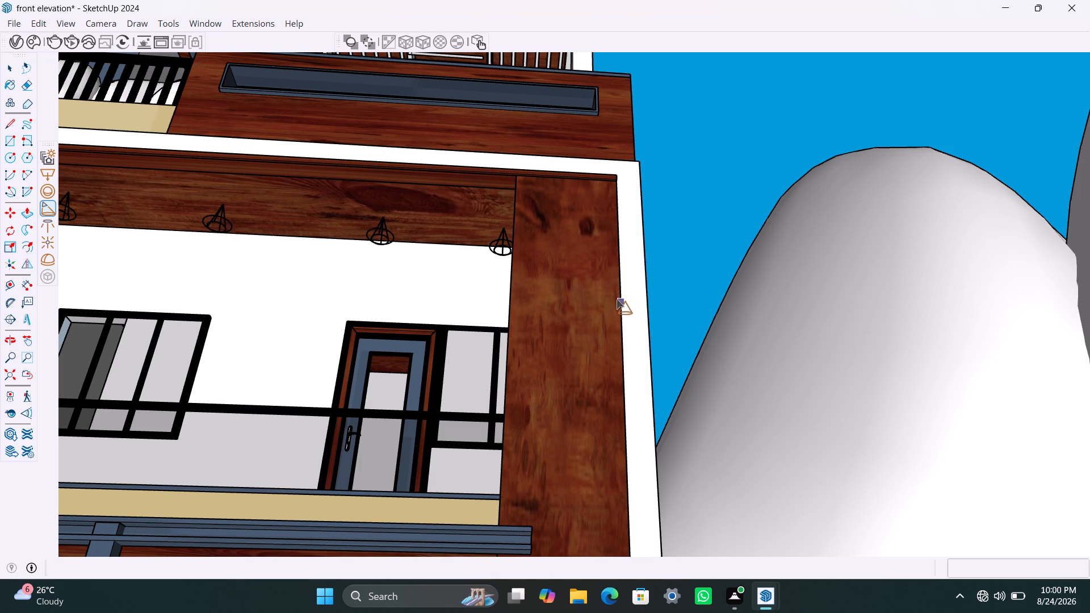
pyautogui.moveTo(617, 299); pyautogui.dragTo(417, 306, button='middle')
pyautogui.scroll(4, 567, 246)
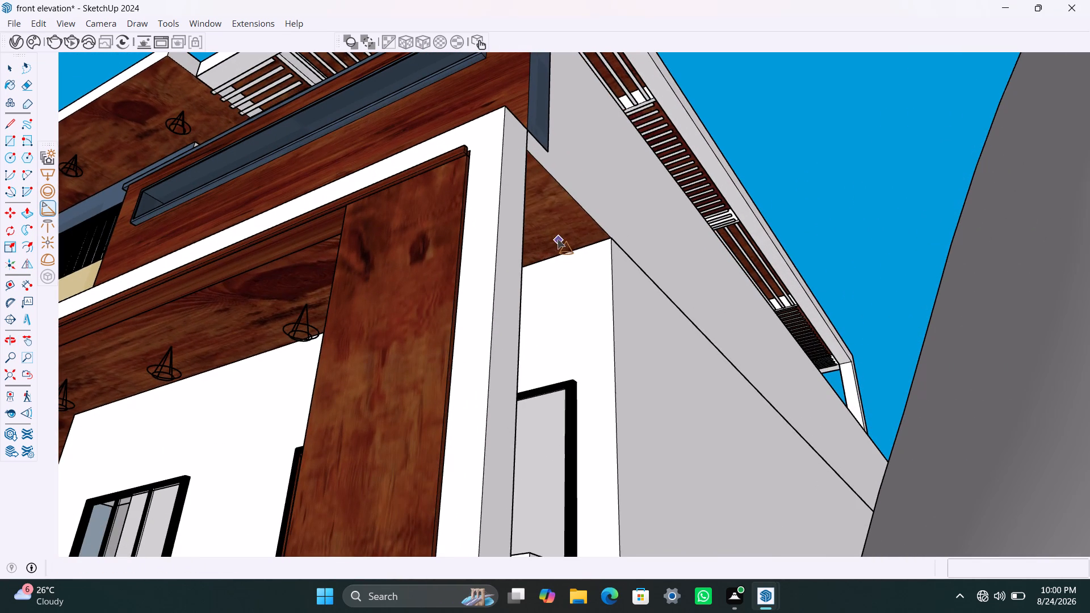
pyautogui.click(552, 232)
# Place a spot light on the wooden soffit above the tall window in the blue facade wall.
pyautogui.scroll(-4, 506, 311)
pyautogui.scroll(-4, 448, 297)
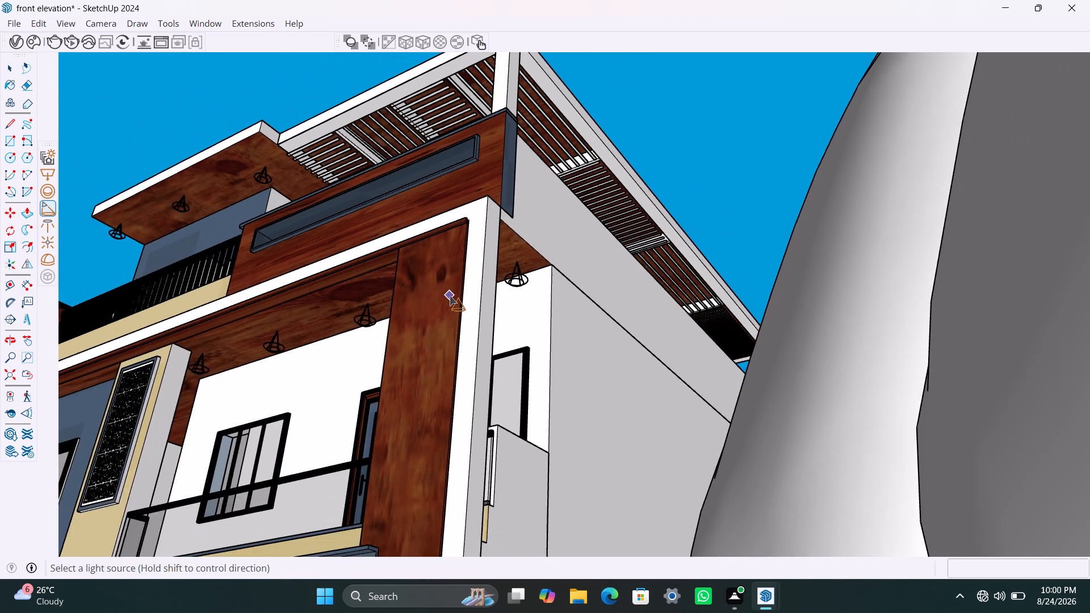
pyautogui.scroll(-3, 450, 296)
pyautogui.moveTo(405, 312); pyautogui.dragTo(588, 301, button='middle')
pyautogui.moveTo(490, 321); pyautogui.dragTo(538, 331, button='middle')
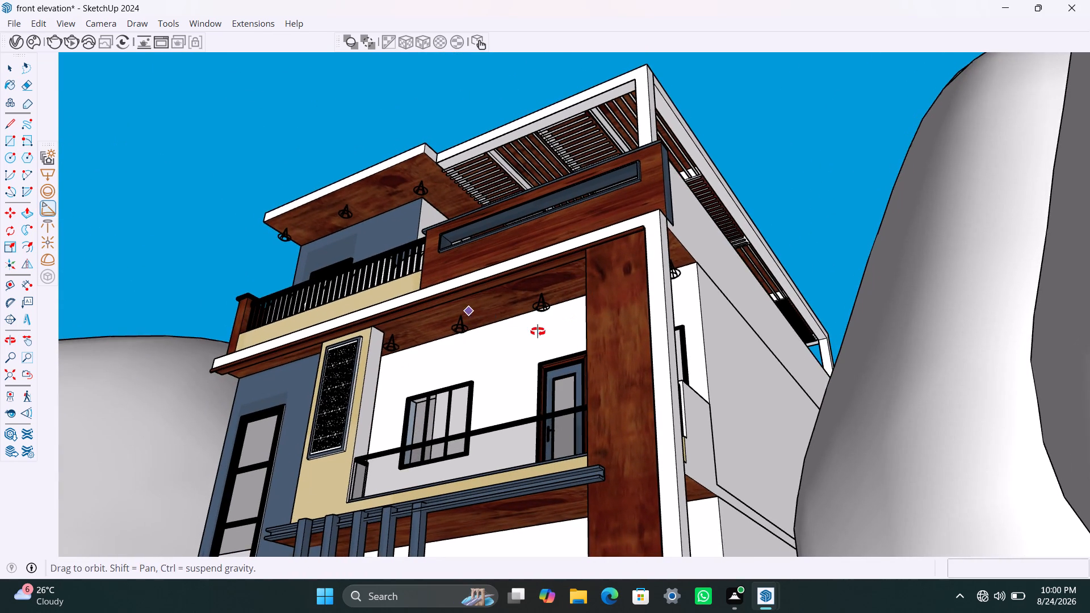
pyautogui.moveTo(538, 331); pyautogui.dragTo(625, 339, button='middle')
pyautogui.scroll(-2, 455, 345)
pyautogui.moveTo(463, 338); pyautogui.dragTo(531, 324, button='middle')
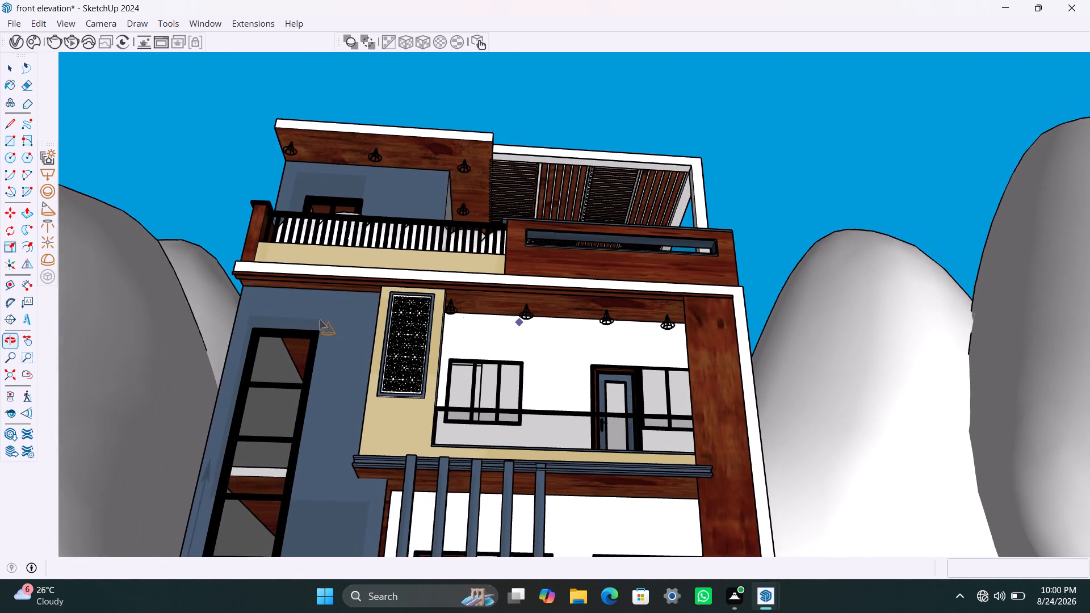
pyautogui.scroll(5, 332, 297)
pyautogui.moveTo(363, 293); pyautogui.dragTo(377, 233, button='middle')
pyautogui.scroll(2, 272, 243)
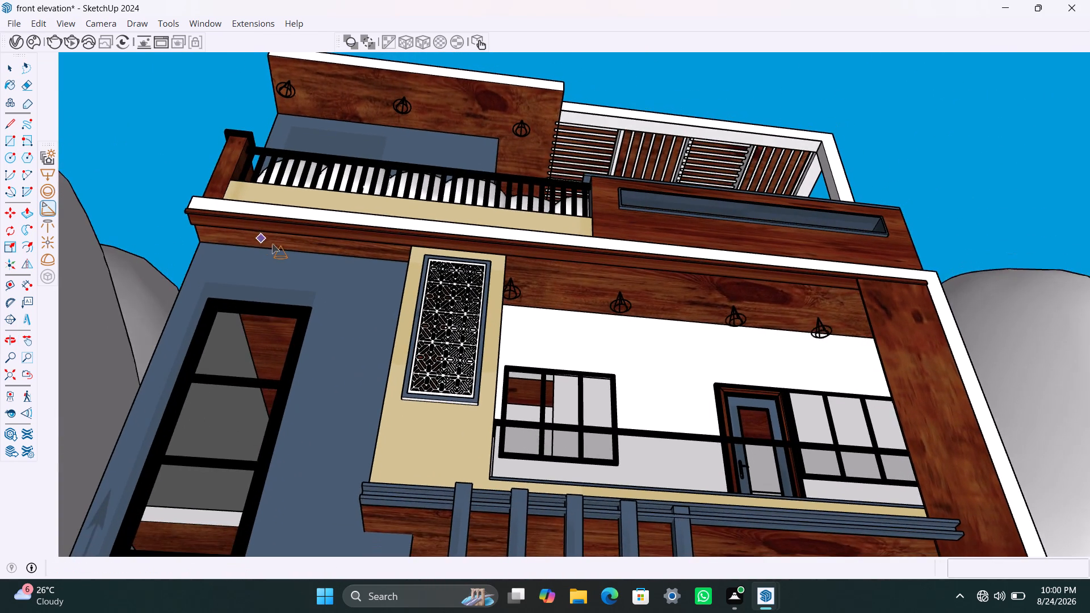
pyautogui.scroll(5, 272, 243)
pyautogui.click(276, 237)
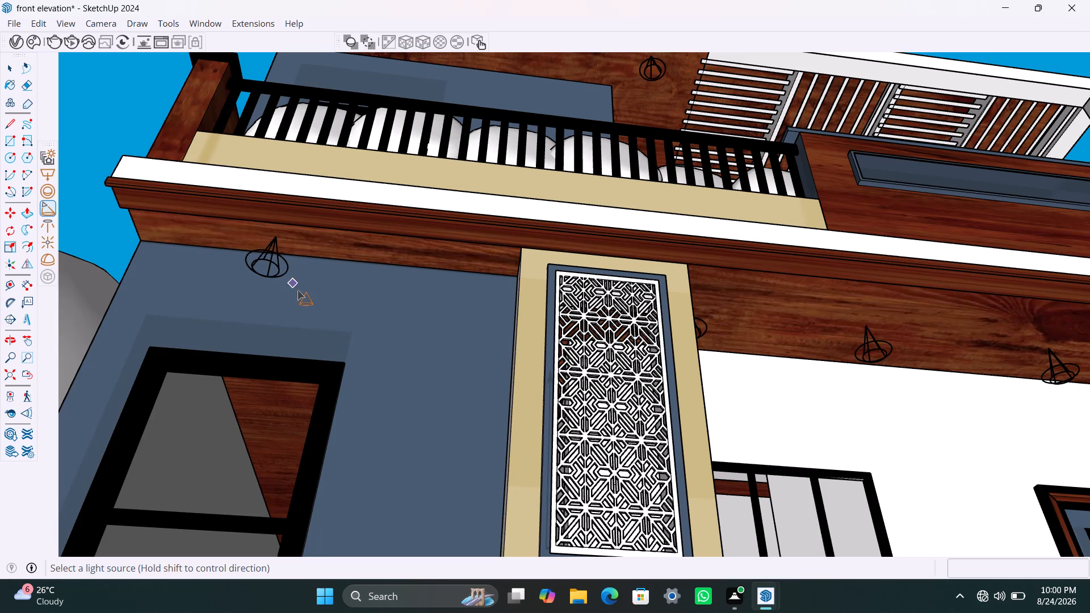
# Place a spot light on the wooden soffit above the patterned screen panel, redoing its first placement.
pyautogui.scroll(-8, 297, 295)
pyautogui.scroll(-4, 349, 297)
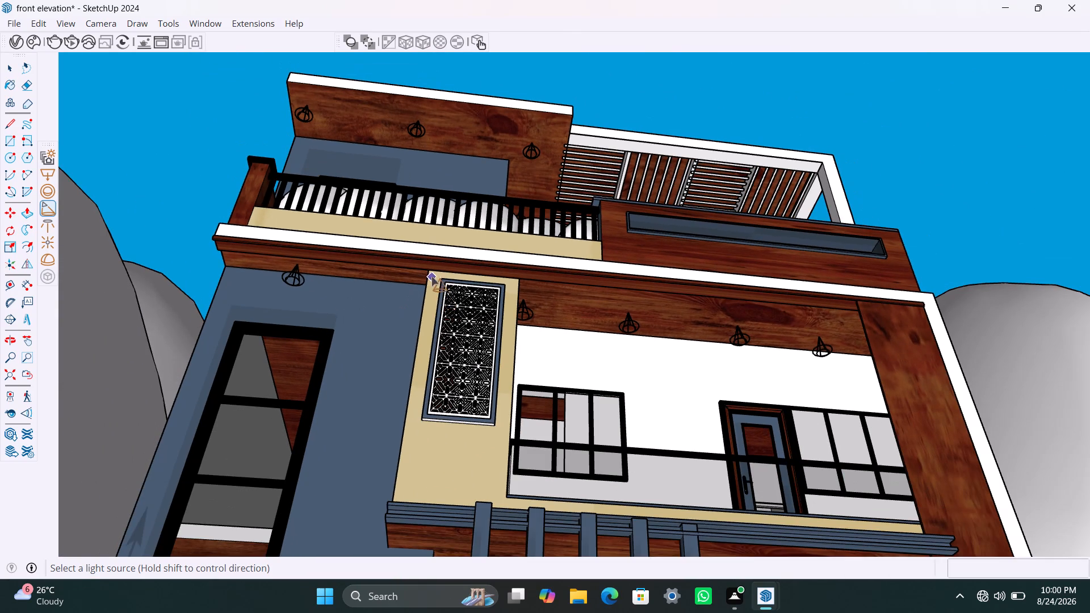
pyautogui.click(469, 266)
pyautogui.hotkey('ctrl', 'z')
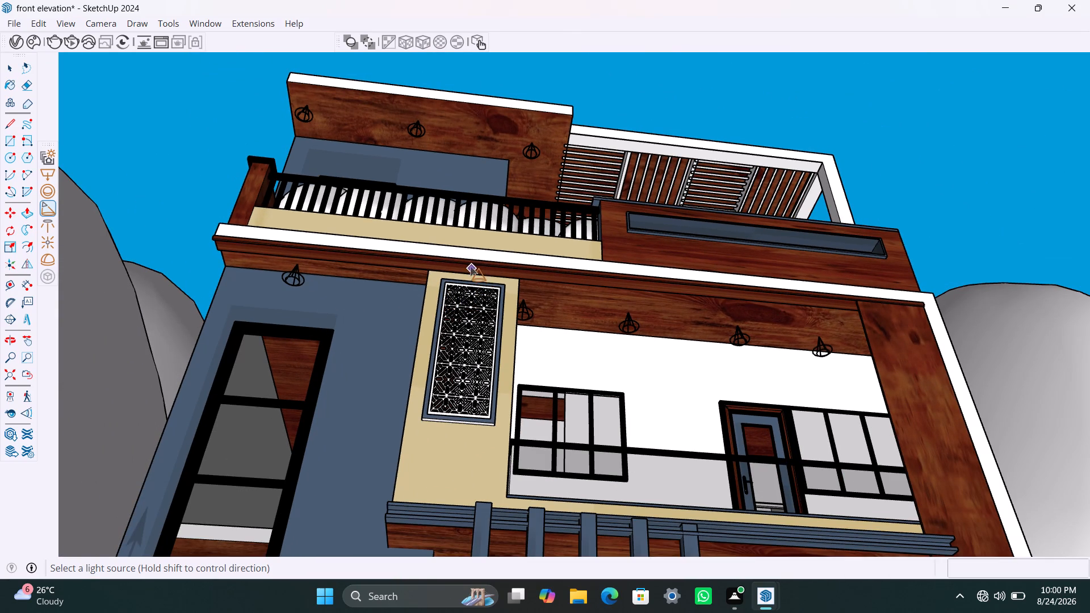
pyautogui.click(470, 266)
pyautogui.scroll(-2, 455, 286)
pyautogui.moveTo(451, 289); pyautogui.dragTo(328, 265, button='middle')
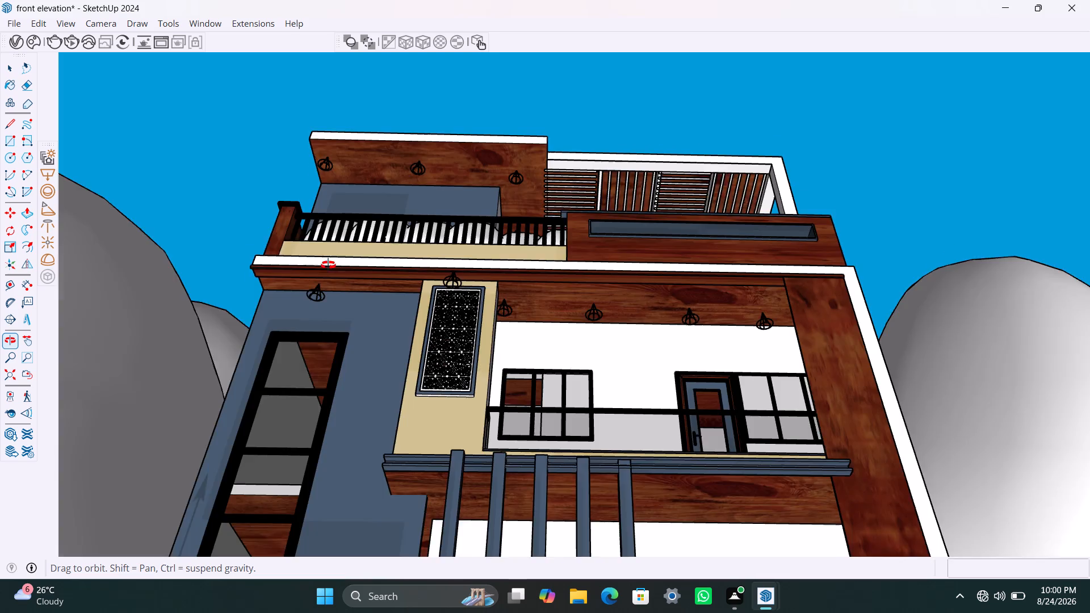
# Place two spot lights on the lower balcony's wooden ceiling, one beside the blue wall and one behind the vertical louvres.
pyautogui.moveTo(328, 265); pyautogui.dragTo(351, 291, button='middle')
pyautogui.scroll(-10, 289, 345)
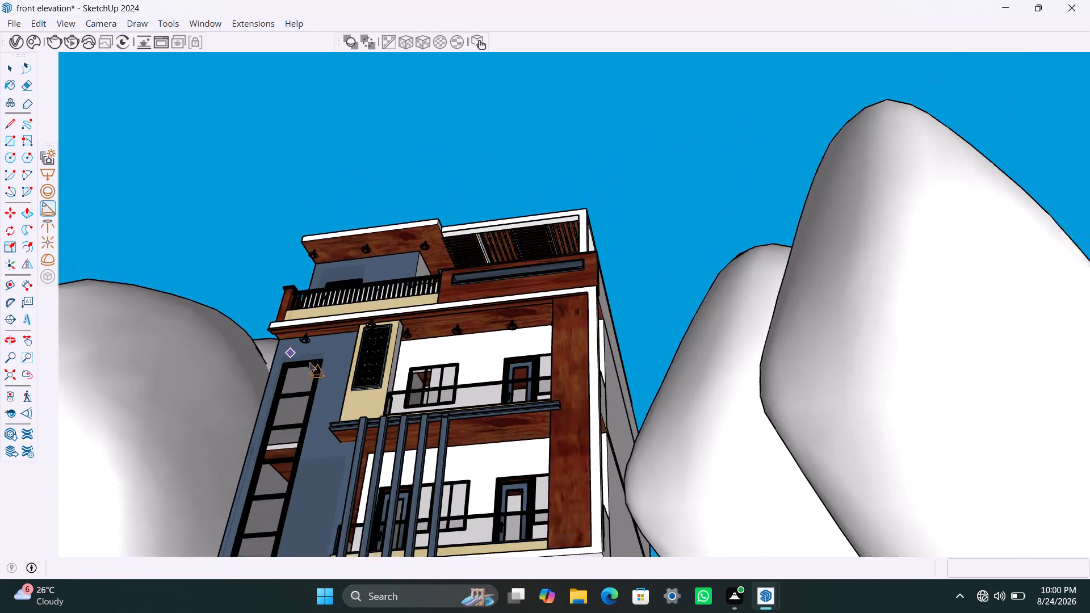
pyautogui.keyDown('shift'); pyautogui.moveTo(305, 366); pyautogui.dragTo(306, 280, button='middle'); pyautogui.keyUp('shift')
pyautogui.moveTo(321, 331); pyautogui.dragTo(388, 402, button='middle')
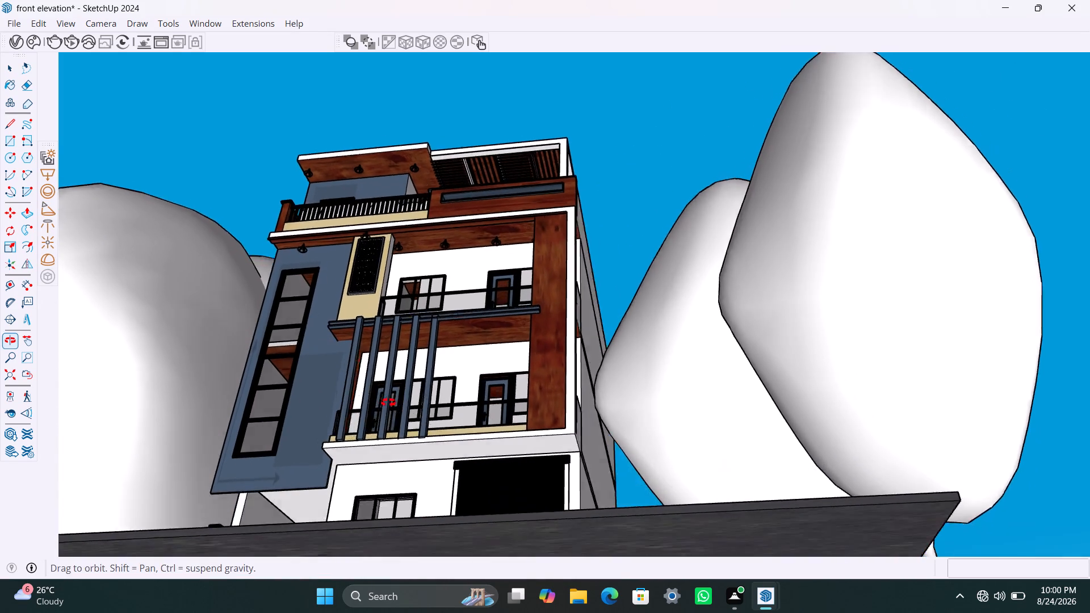
pyautogui.moveTo(388, 402); pyautogui.dragTo(394, 410, button='middle')
pyautogui.moveTo(415, 370); pyautogui.dragTo(311, 326, button='middle')
pyautogui.scroll(5, 272, 312)
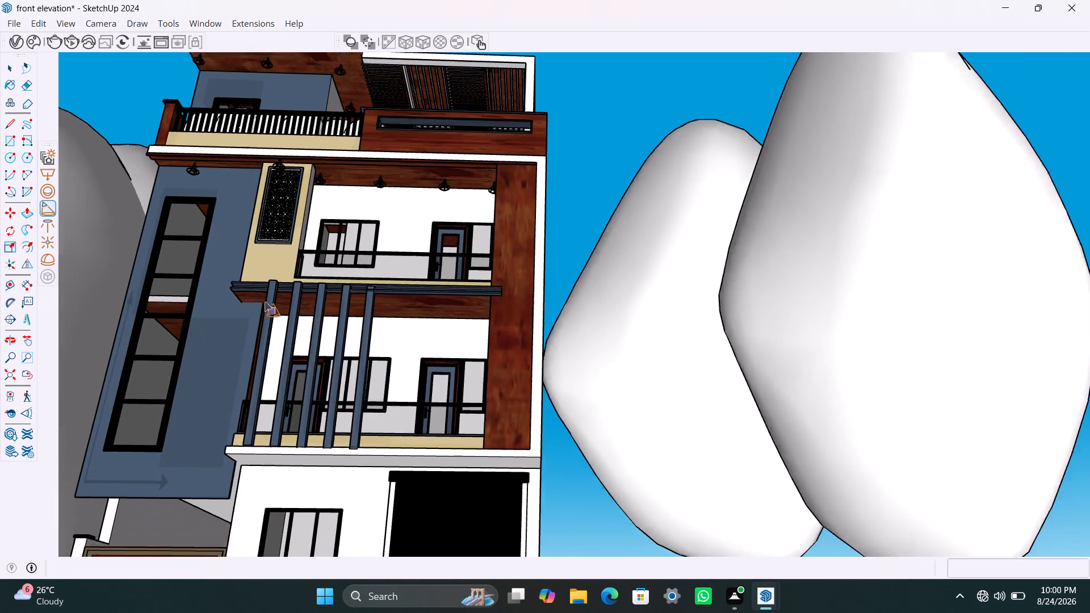
pyautogui.scroll(4, 253, 301)
pyautogui.click(240, 295)
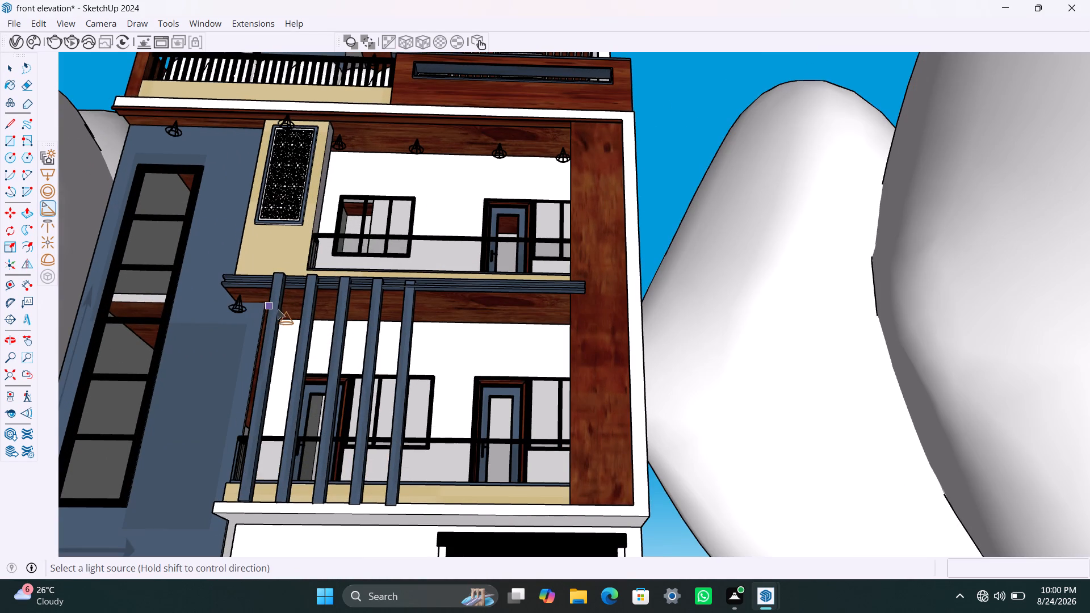
pyautogui.click(322, 299)
# Place a spot light on the same ceiling just past the last vertical louvre, redoing its first two placements.
pyautogui.scroll(-2, 363, 319)
pyautogui.moveTo(363, 322); pyautogui.dragTo(326, 331, button='middle')
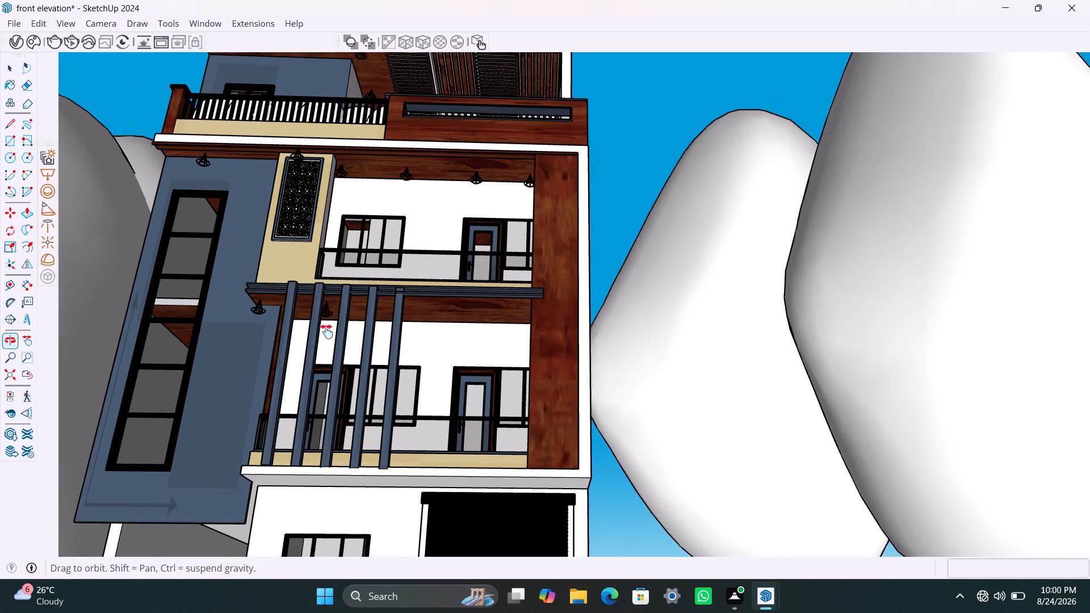
pyautogui.moveTo(326, 331); pyautogui.dragTo(266, 330, button='middle')
pyautogui.scroll(7, 303, 319)
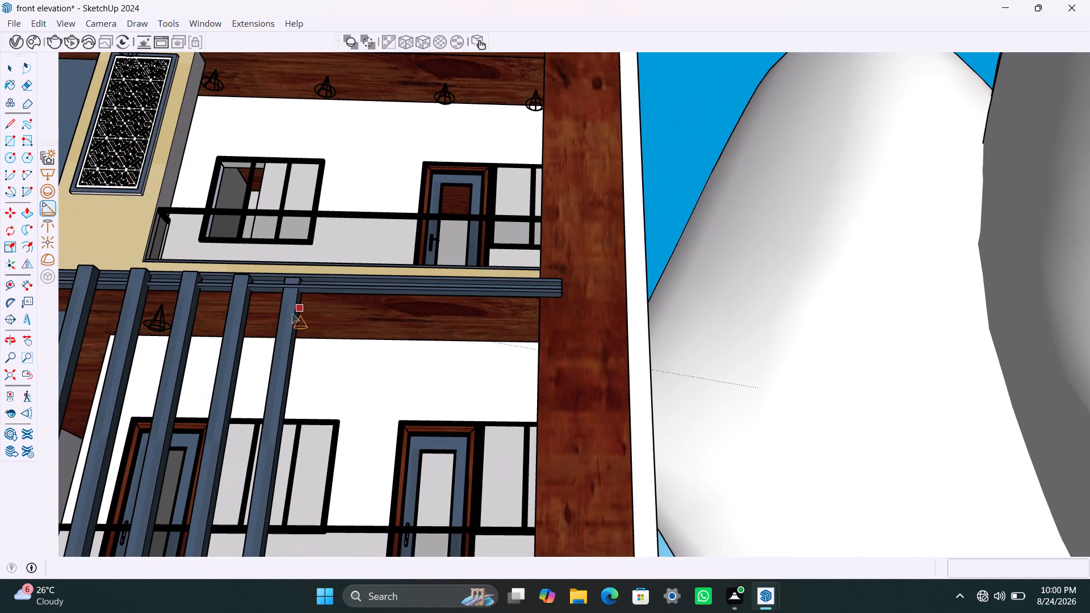
pyautogui.click(298, 309)
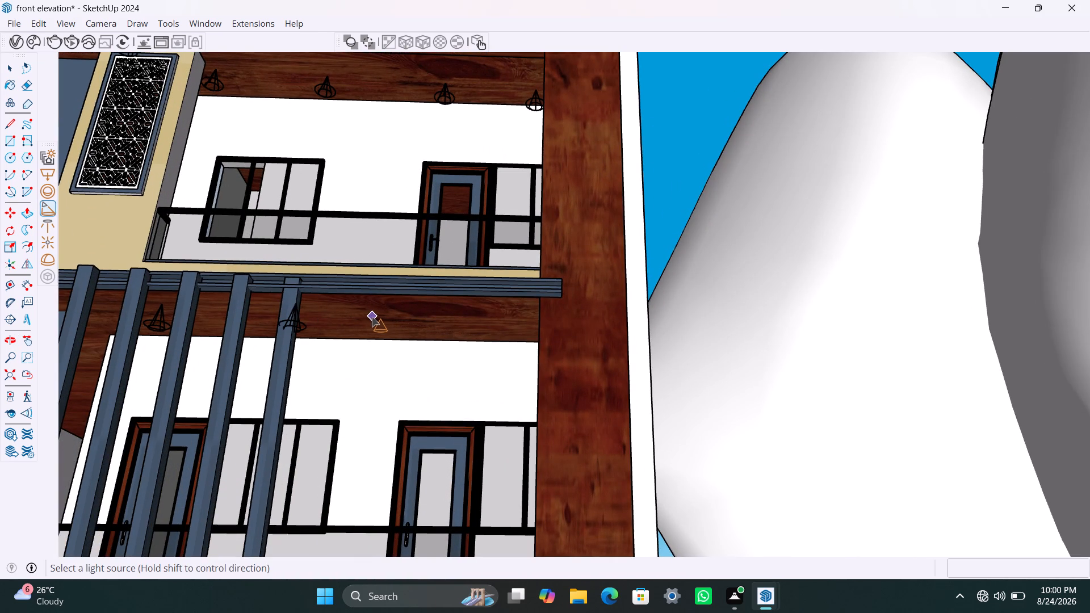
pyautogui.hotkey('ctrl', 'z')
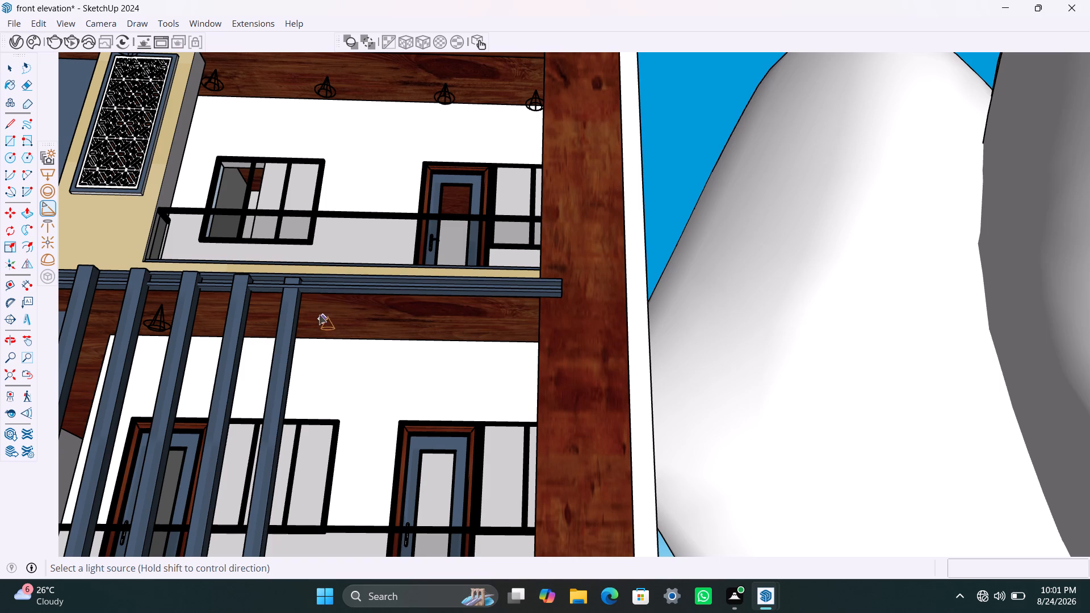
pyautogui.click(304, 308)
pyautogui.hotkey('ctrl', 'z')
pyautogui.click(313, 313)
# Place a spot light on the lower balcony's wooden ceiling above the door nearest the wood-clad column.
pyautogui.scroll(-3, 355, 332)
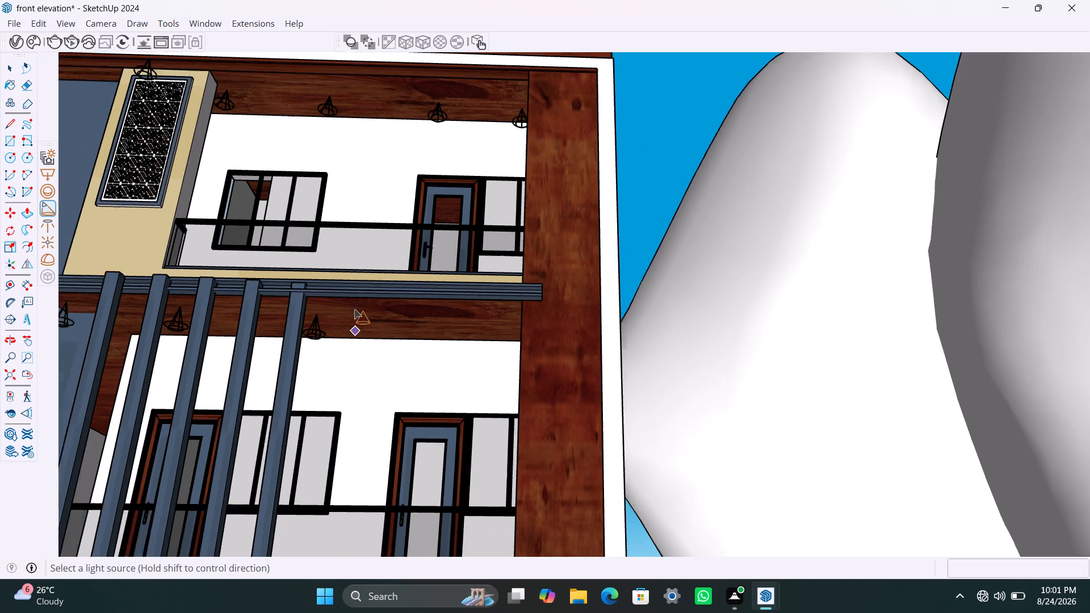
pyautogui.moveTo(355, 313); pyautogui.dragTo(394, 329, button='middle')
pyautogui.scroll(-4, 377, 342)
pyautogui.keyDown('shift'); pyautogui.moveTo(377, 330); pyautogui.dragTo(236, 325, button='middle'); pyautogui.keyUp('shift')
pyautogui.scroll(4, 294, 334)
pyautogui.moveTo(296, 331); pyautogui.dragTo(385, 338, button='middle')
pyautogui.scroll(3, 348, 308)
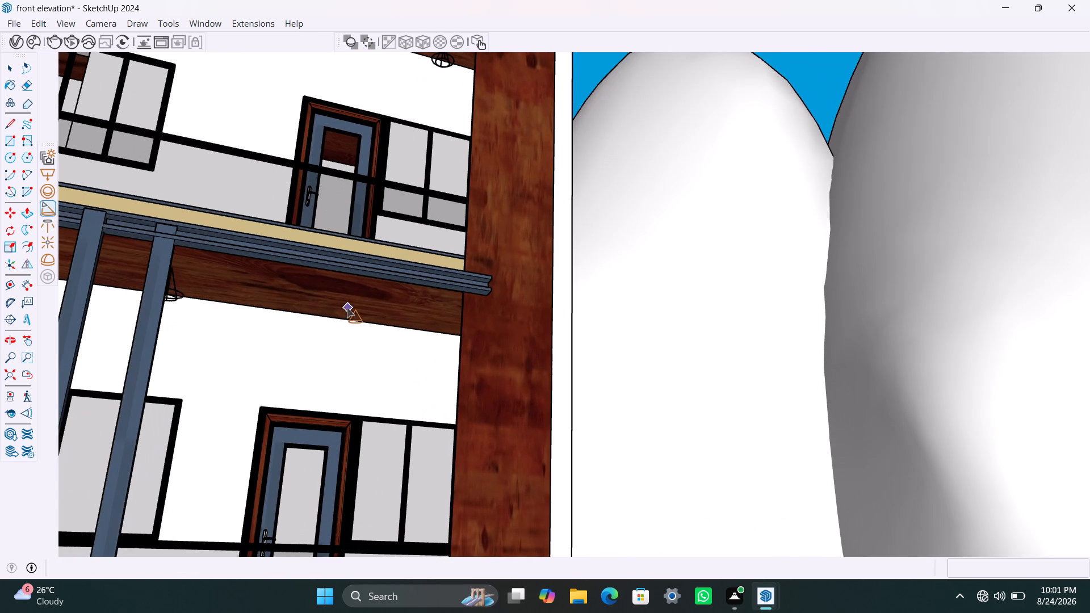
pyautogui.click(346, 303)
# Place a spot light on the lower balcony's wooden soffit around the building's side, behind the wood-clad column.
pyautogui.scroll(-5, 370, 306)
pyautogui.moveTo(386, 309); pyautogui.dragTo(287, 301, button='middle')
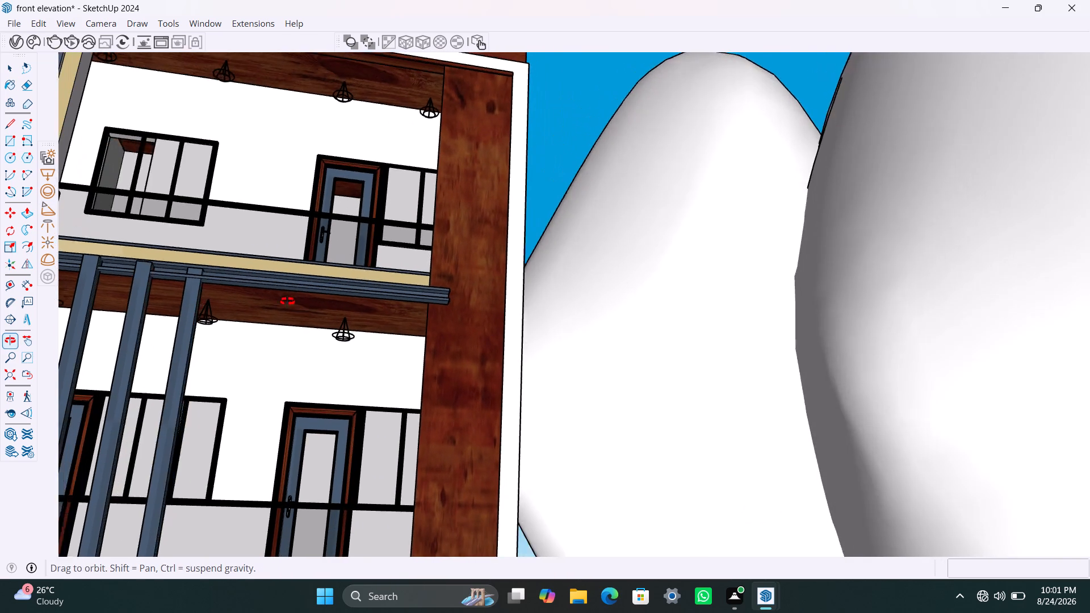
pyautogui.moveTo(287, 301); pyautogui.dragTo(206, 345, button='middle')
pyautogui.scroll(2, 543, 347)
pyautogui.moveTo(486, 372); pyautogui.dragTo(304, 364, button='middle')
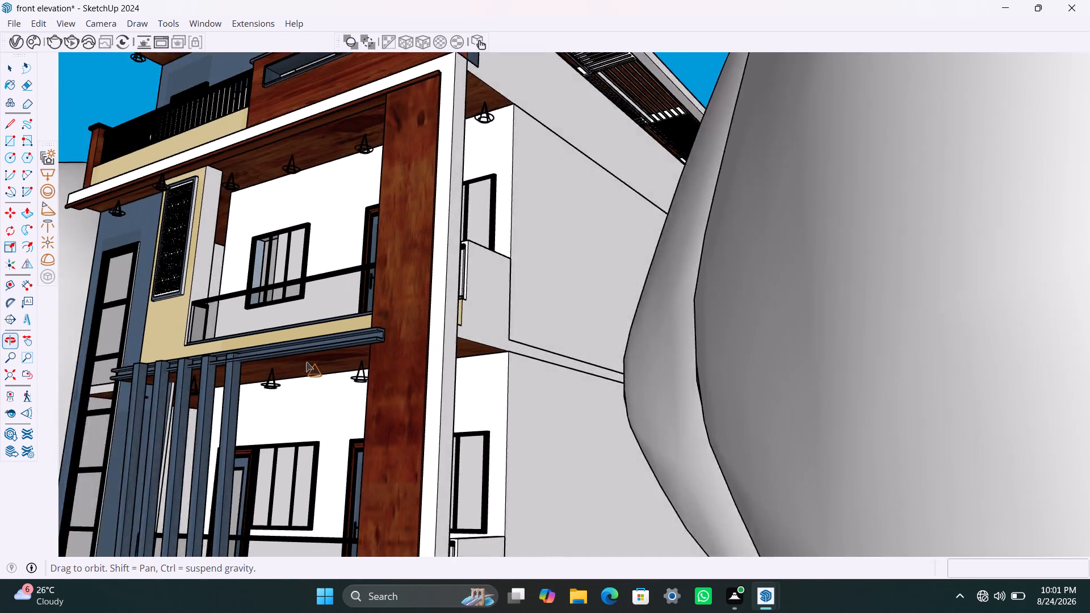
pyautogui.scroll(7, 482, 367)
pyautogui.click(443, 347)
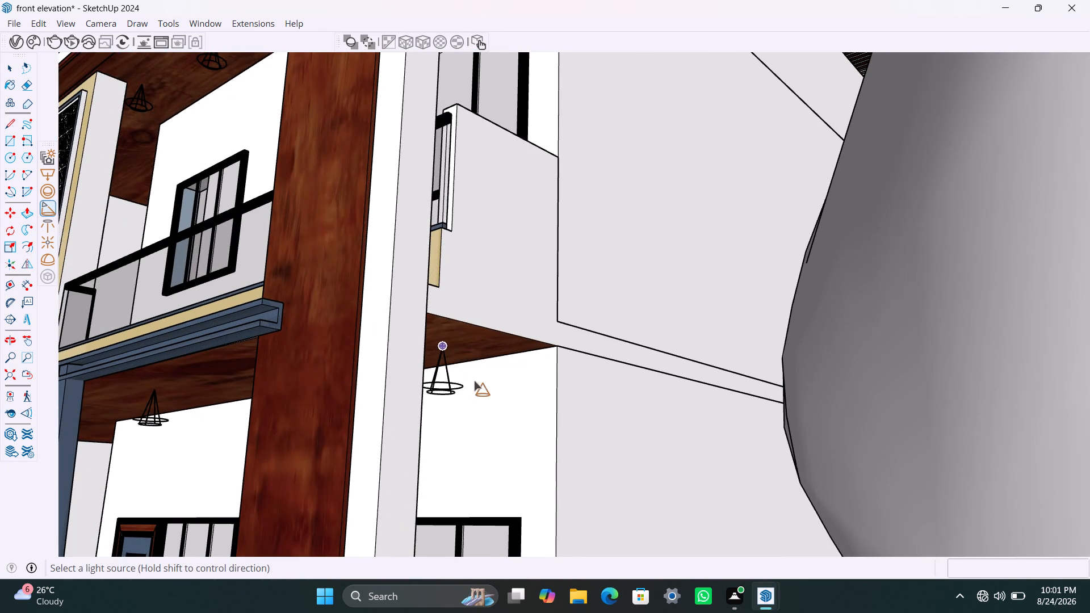
# Place three evenly spaced spot lights under the white slab above the ground-floor window wall.
pyautogui.scroll(-10, 413, 391)
pyautogui.scroll(-12, 335, 387)
pyautogui.moveTo(308, 404); pyautogui.dragTo(424, 387, button='middle')
pyautogui.scroll(-14, 332, 400)
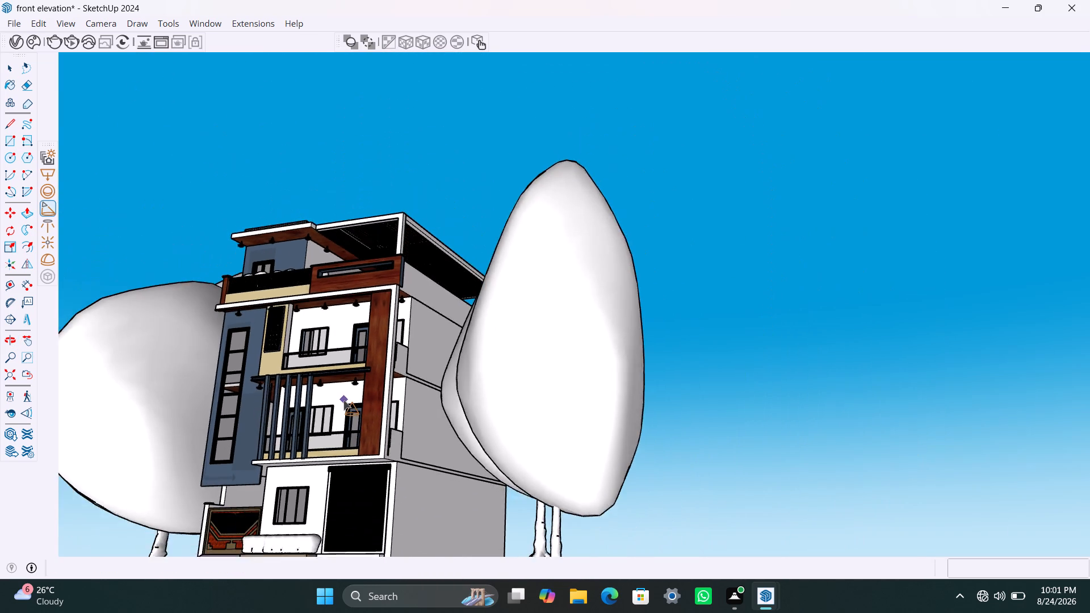
pyautogui.moveTo(343, 400); pyautogui.dragTo(381, 400, button='middle')
pyautogui.scroll(-3, 381, 398)
pyautogui.keyDown('shift'); pyautogui.moveTo(378, 401); pyautogui.dragTo(451, 350, button='middle'); pyautogui.keyUp('shift')
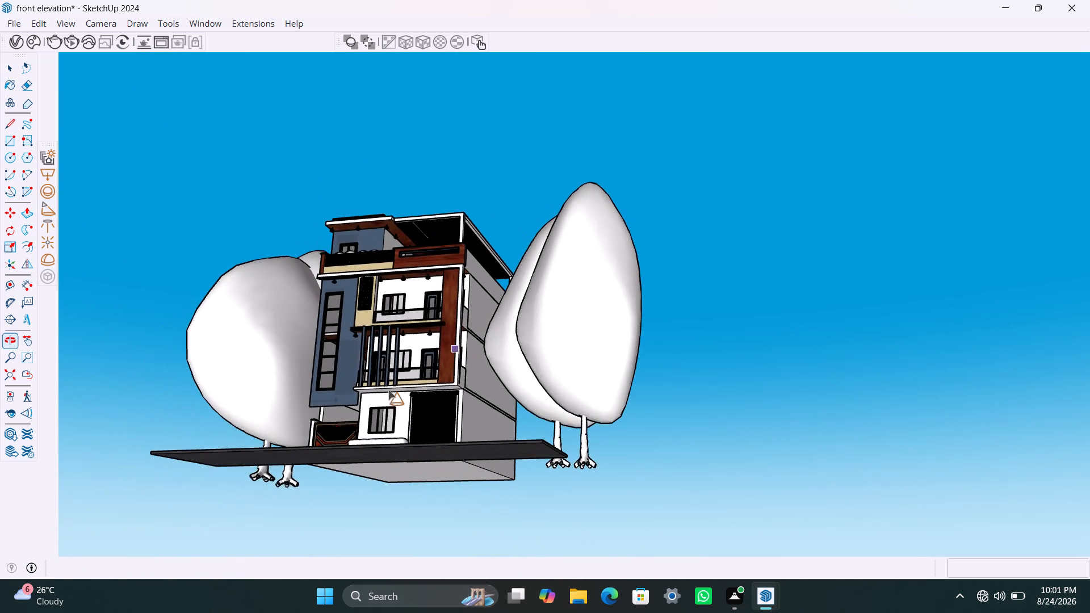
pyautogui.scroll(18, 380, 397)
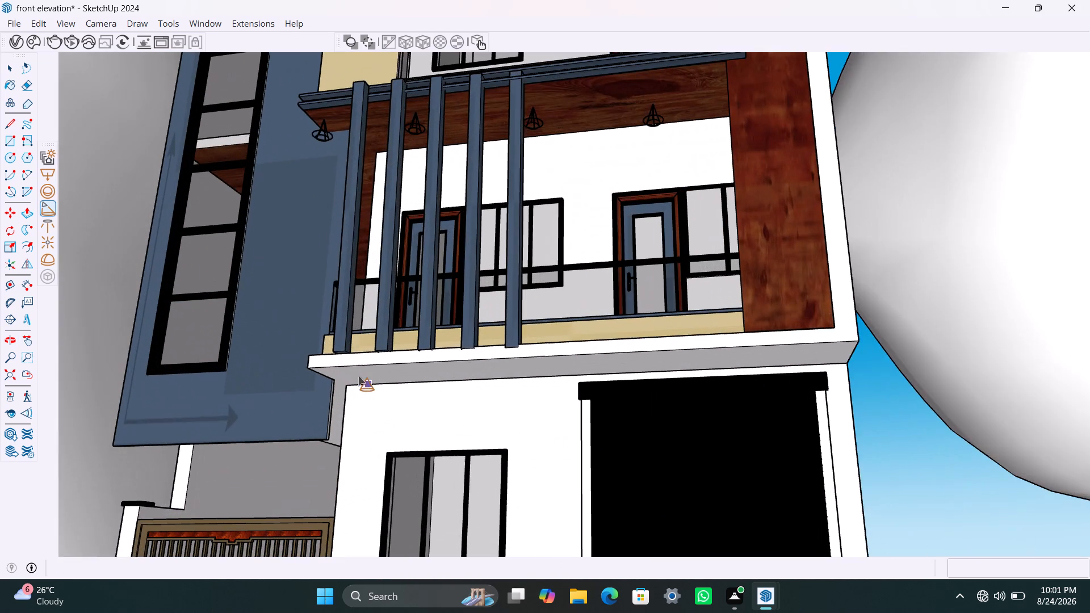
pyautogui.click(347, 376)
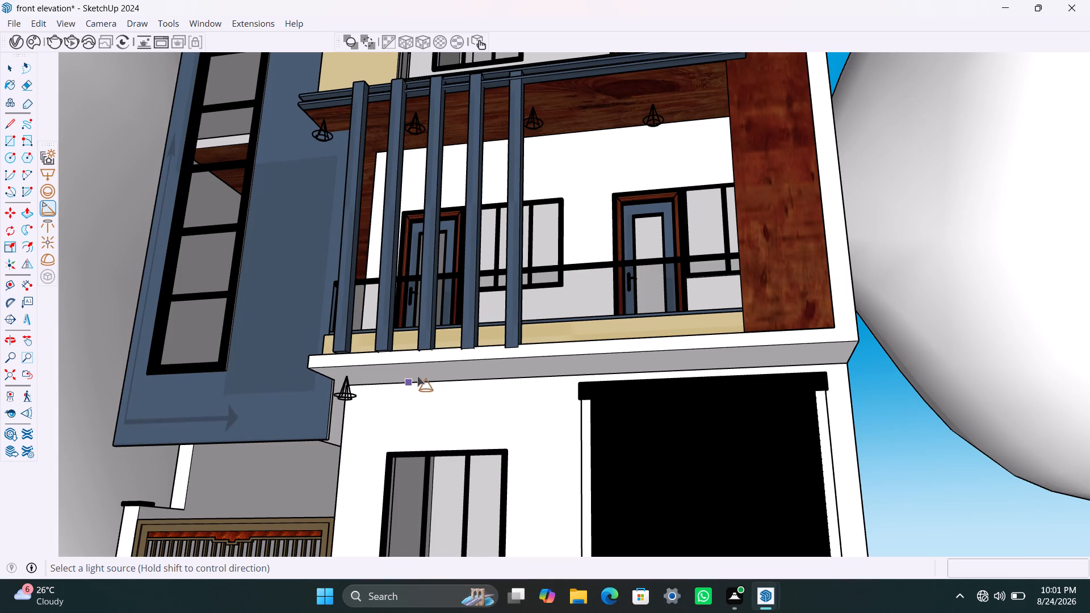
pyautogui.click(442, 370)
pyautogui.click(538, 367)
# Continue the row under the white slab with three more spot lights above the black garage shutter.
pyautogui.scroll(-6, 524, 409)
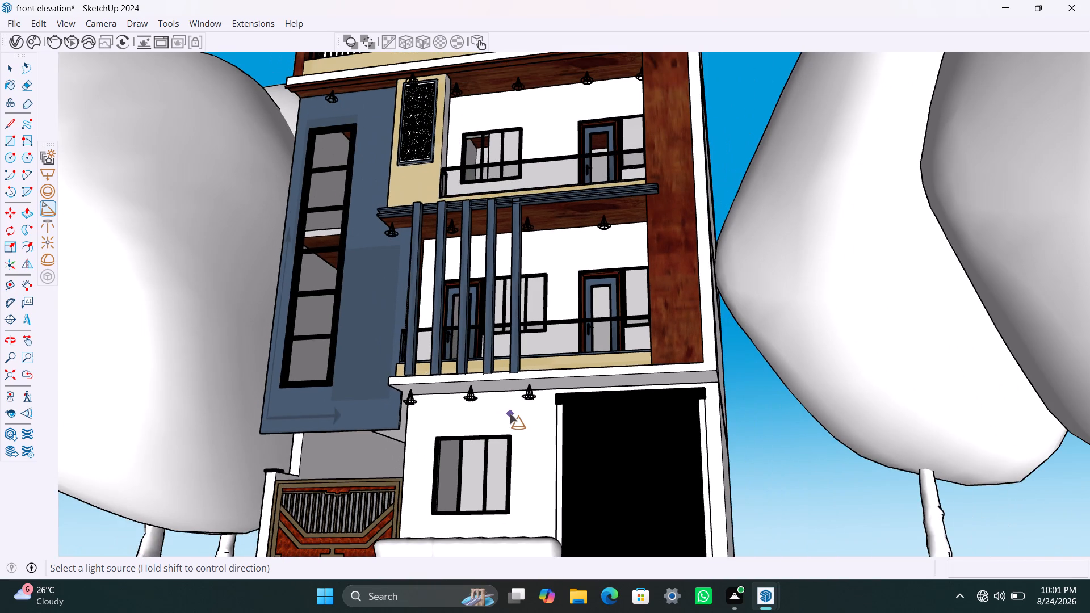
pyautogui.keyDown('shift'); pyautogui.moveTo(564, 401); pyautogui.dragTo(422, 426, button='middle'); pyautogui.keyUp('shift')
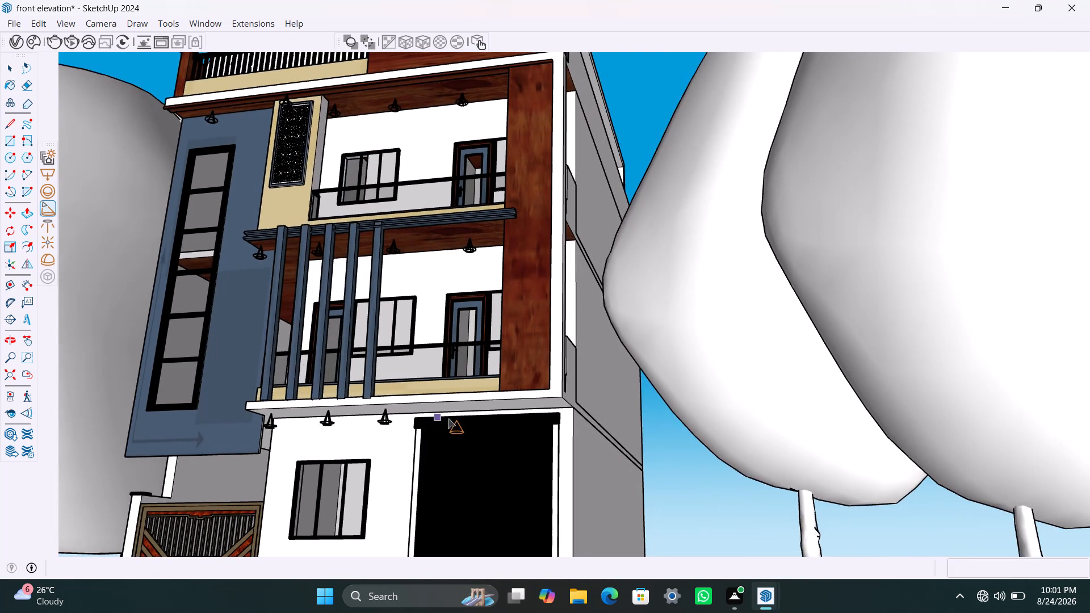
pyautogui.scroll(3, 442, 414)
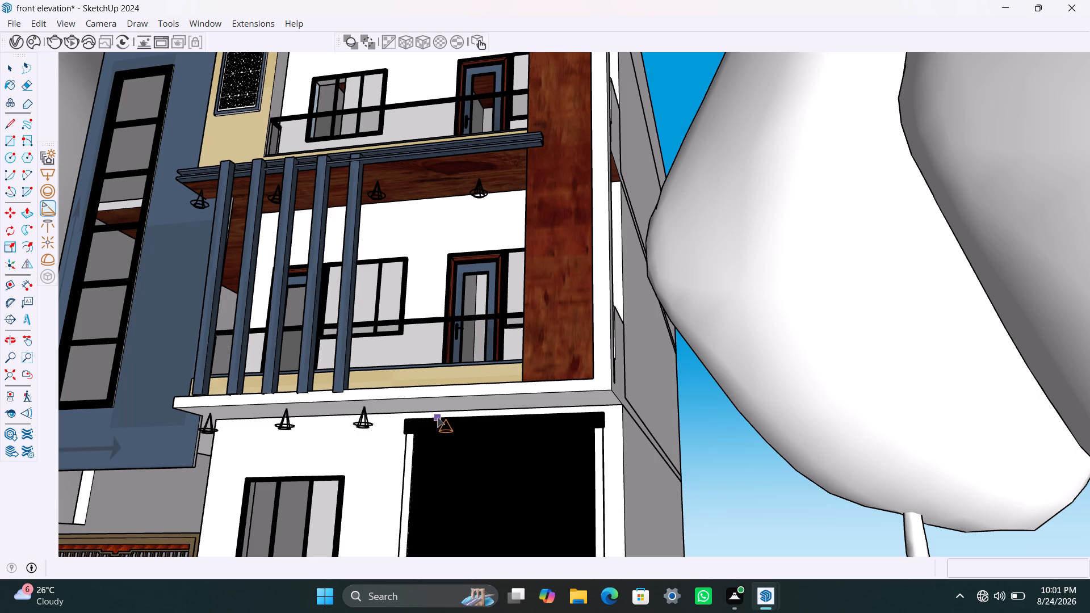
pyautogui.scroll(3, 438, 406)
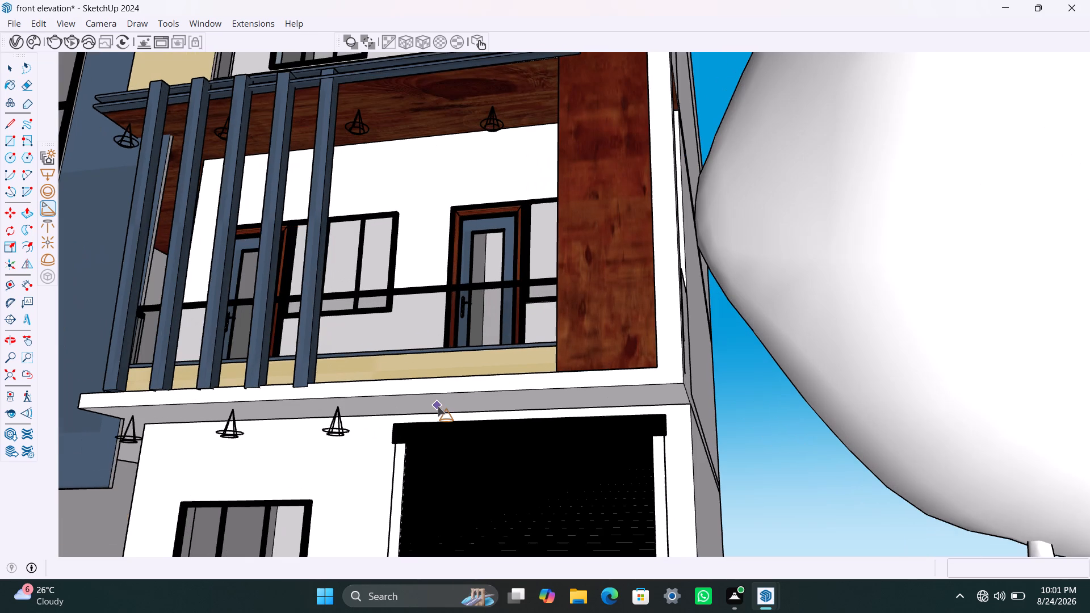
pyautogui.click(435, 407)
pyautogui.click(540, 400)
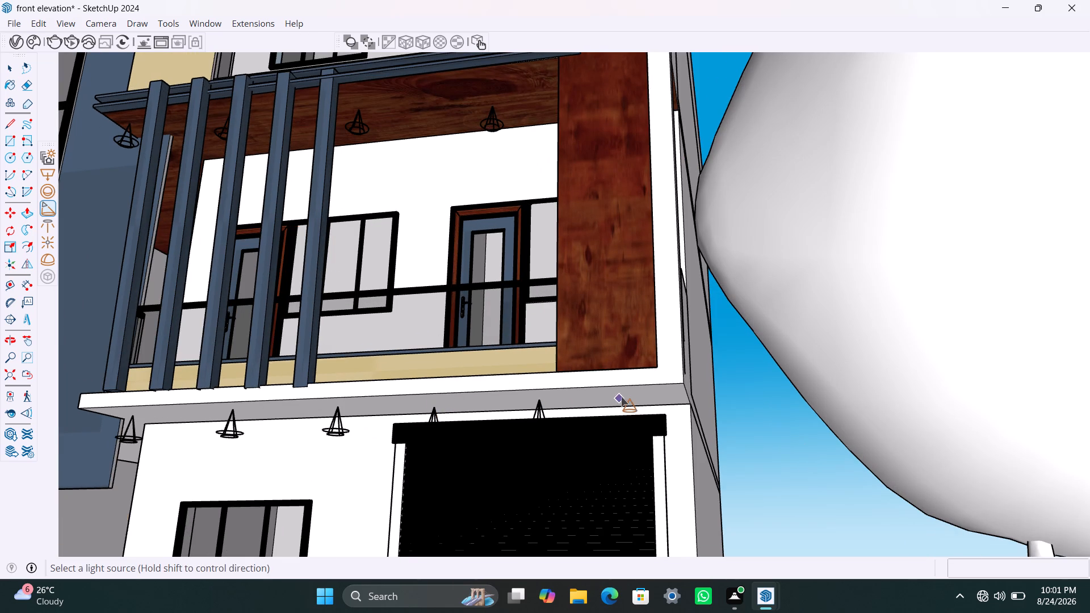
pyautogui.click(642, 393)
# Examine the spot lights on all floors of the front facade and finish placing spot lights.
pyautogui.moveTo(445, 397); pyautogui.dragTo(445, 282, button='middle')
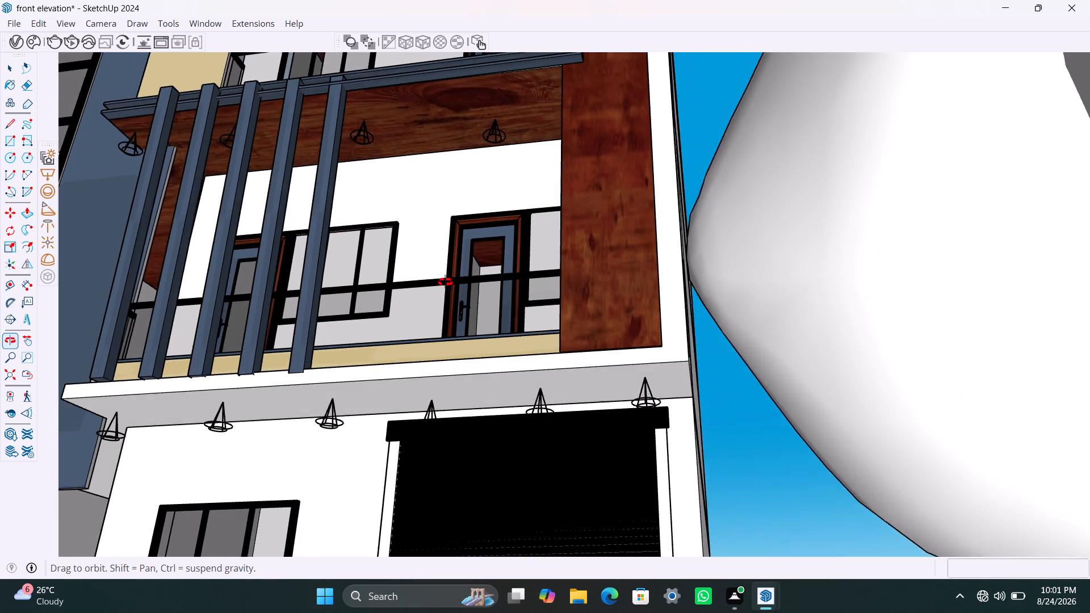
pyautogui.moveTo(445, 282); pyautogui.dragTo(452, 309, button='middle')
pyautogui.scroll(-5, 475, 356)
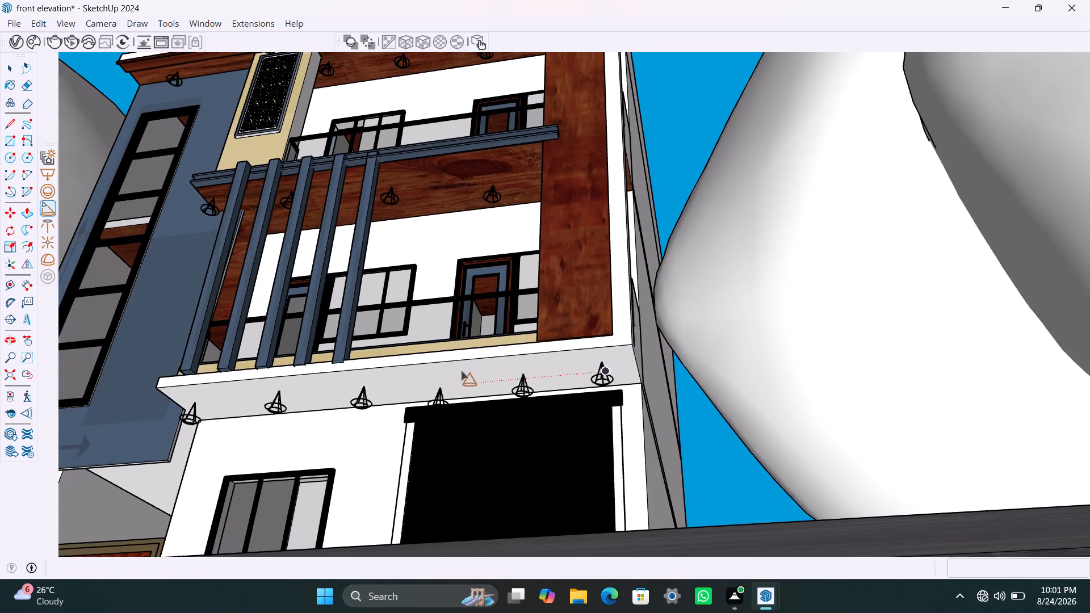
pyautogui.scroll(-3, 461, 371)
pyautogui.moveTo(389, 368); pyautogui.dragTo(425, 468, button='middle')
pyautogui.scroll(4, 349, 478)
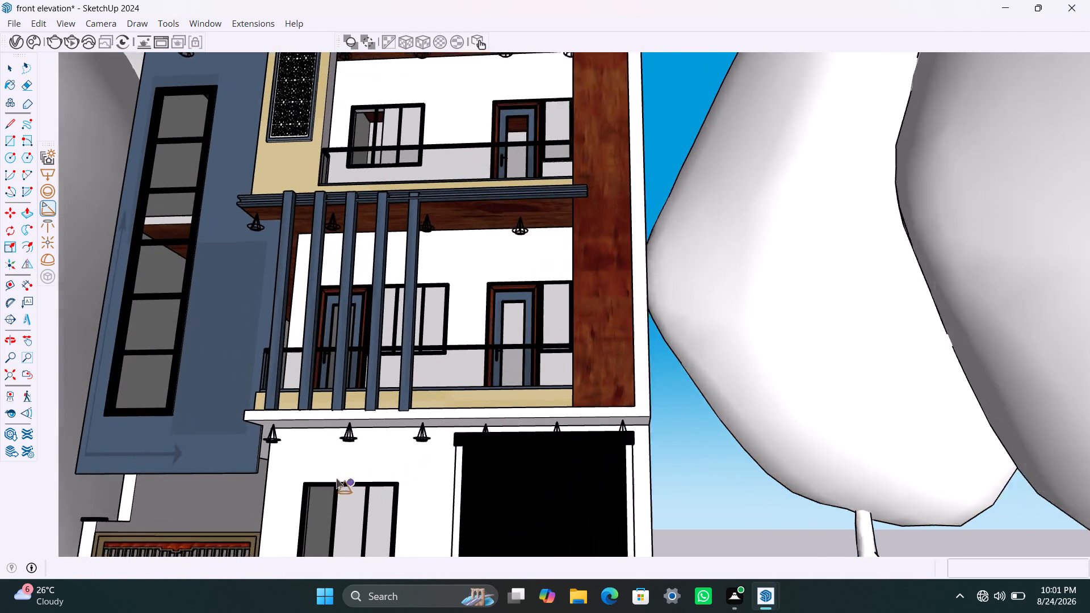
pyautogui.moveTo(337, 473); pyautogui.dragTo(354, 447, button='middle')
pyautogui.scroll(-4, 354, 448)
pyautogui.moveTo(378, 443); pyautogui.dragTo(489, 431, button='middle')
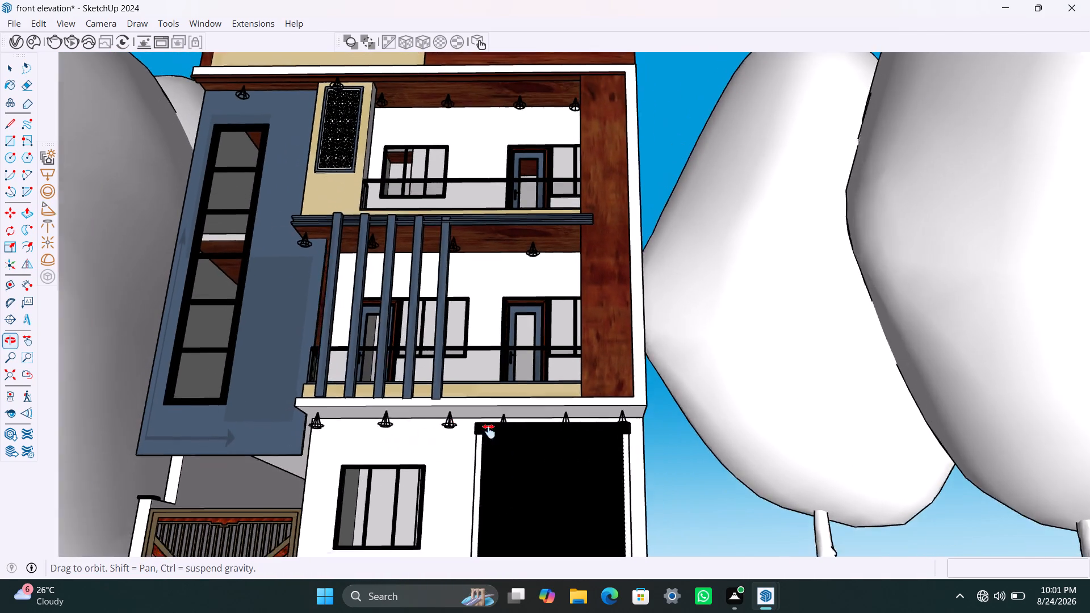
pyautogui.moveTo(489, 431); pyautogui.dragTo(555, 438, button='middle')
pyautogui.press('space')
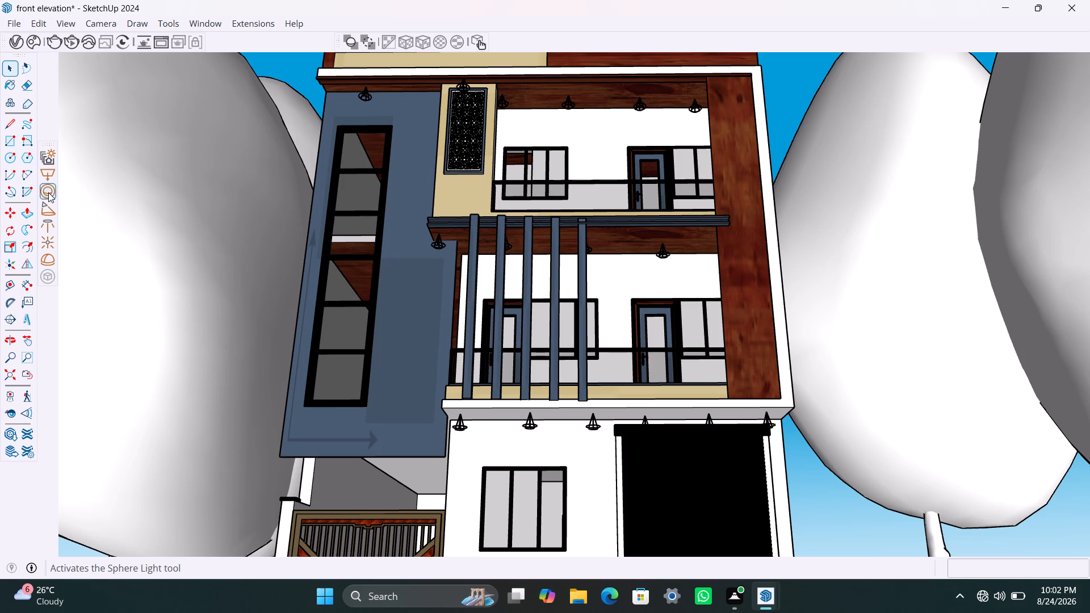
# Place an omni light on the lower balcony's wooden soffit, in the side recess behind the blue vertical fins.
pyautogui.click(46, 249)
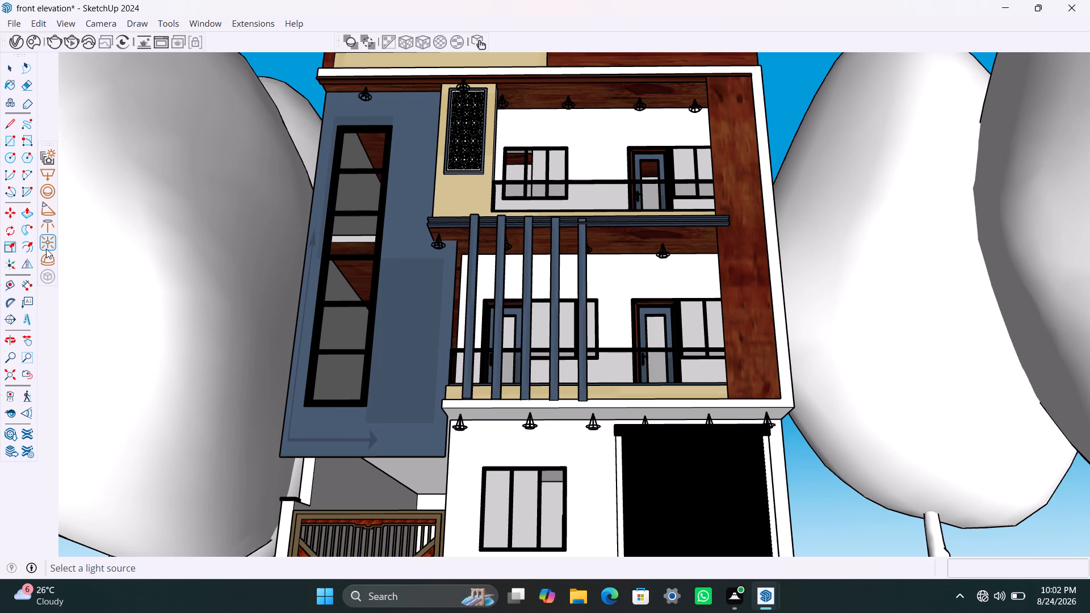
pyautogui.click(47, 245)
pyautogui.moveTo(452, 303); pyautogui.dragTo(372, 328, button='middle')
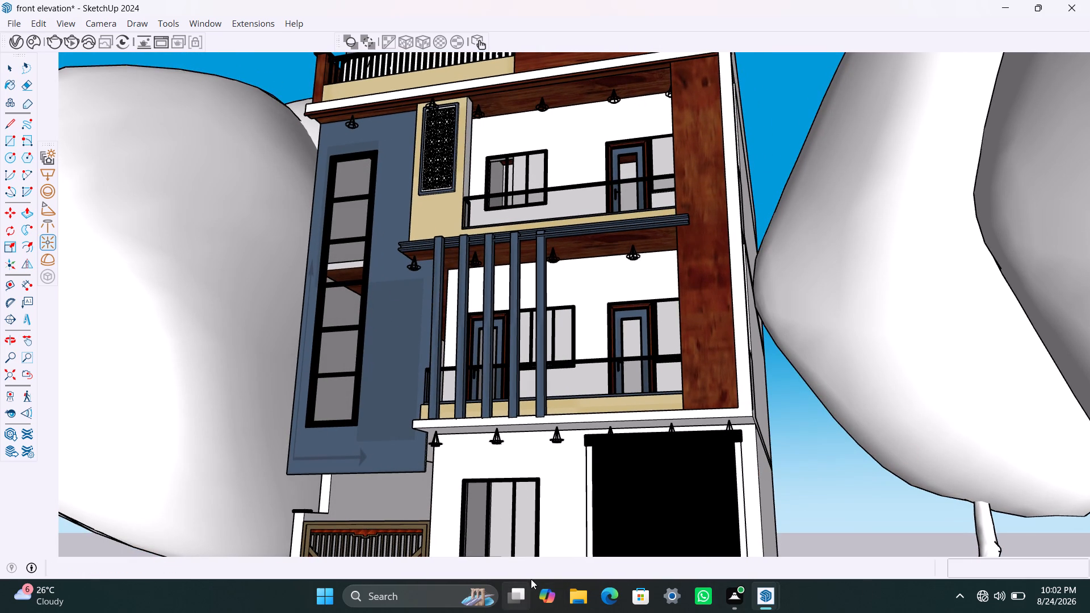
pyautogui.scroll(4, 450, 328)
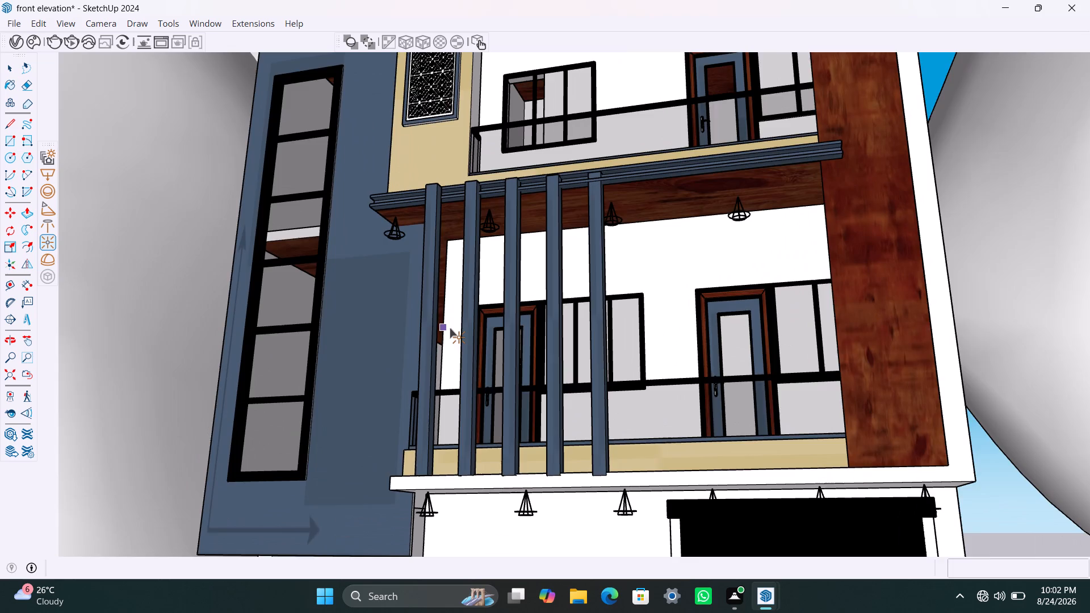
pyautogui.scroll(10, 450, 328)
pyautogui.moveTo(437, 335); pyautogui.dragTo(391, 384, button='middle')
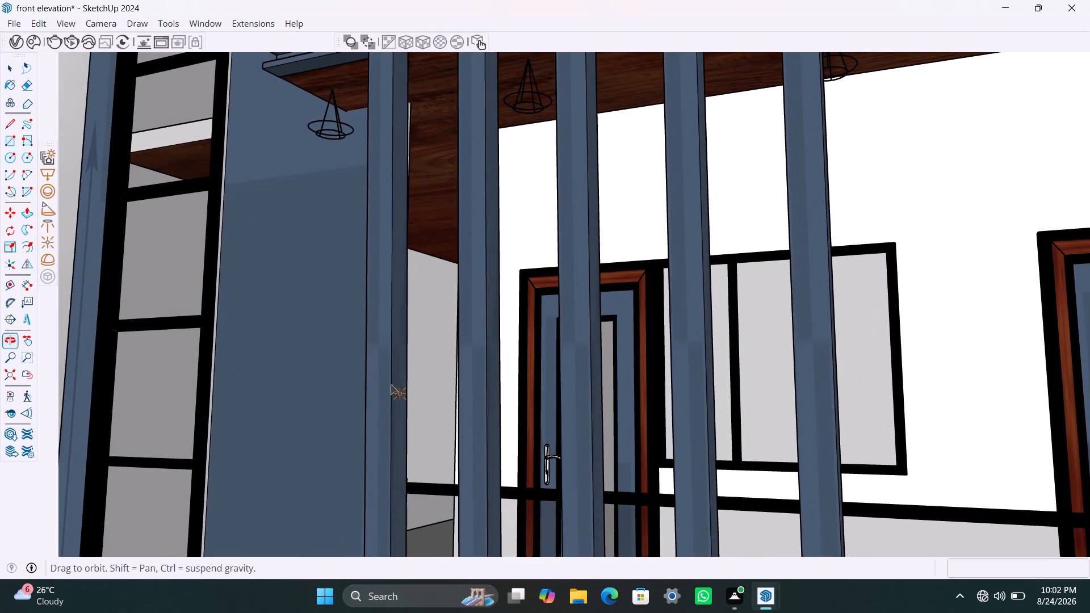
pyautogui.scroll(3, 401, 357)
pyautogui.moveTo(419, 345); pyautogui.dragTo(399, 371, button='middle')
pyautogui.scroll(9, 361, 336)
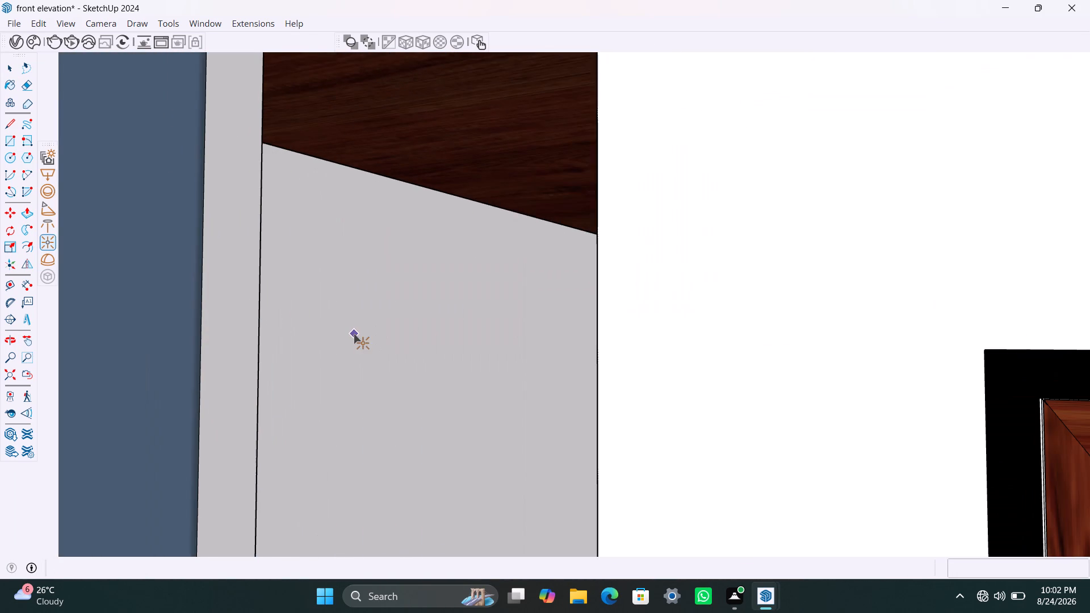
pyautogui.click(422, 150)
# Move the new omni light about 3' 2" straight down from the lower balcony's wooden soffit.
pyautogui.press('space')
pyautogui.click(424, 157)
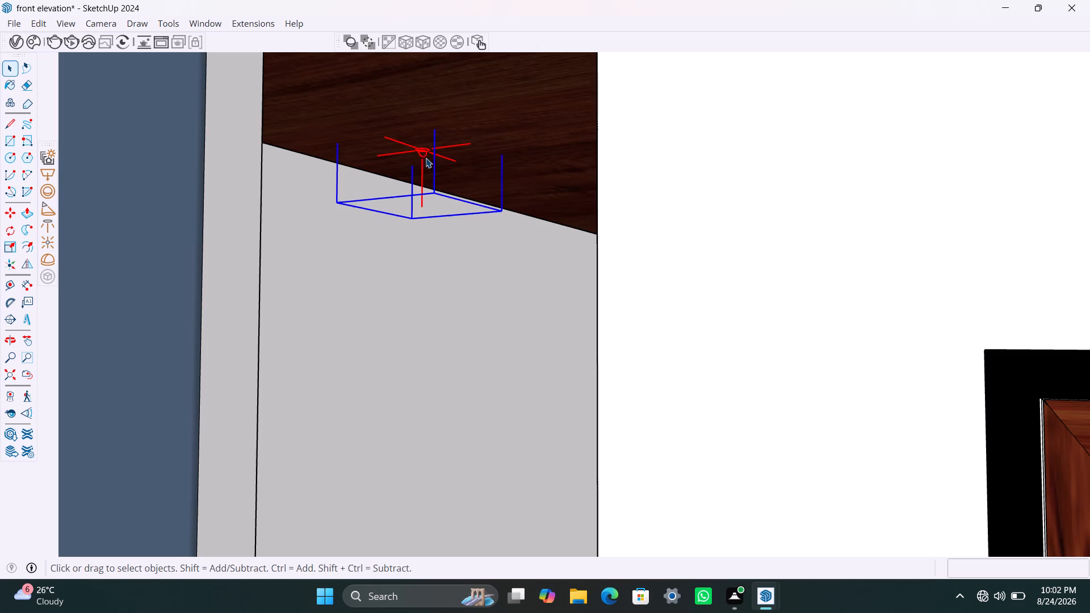
pyautogui.press('m')
pyautogui.click(420, 150)
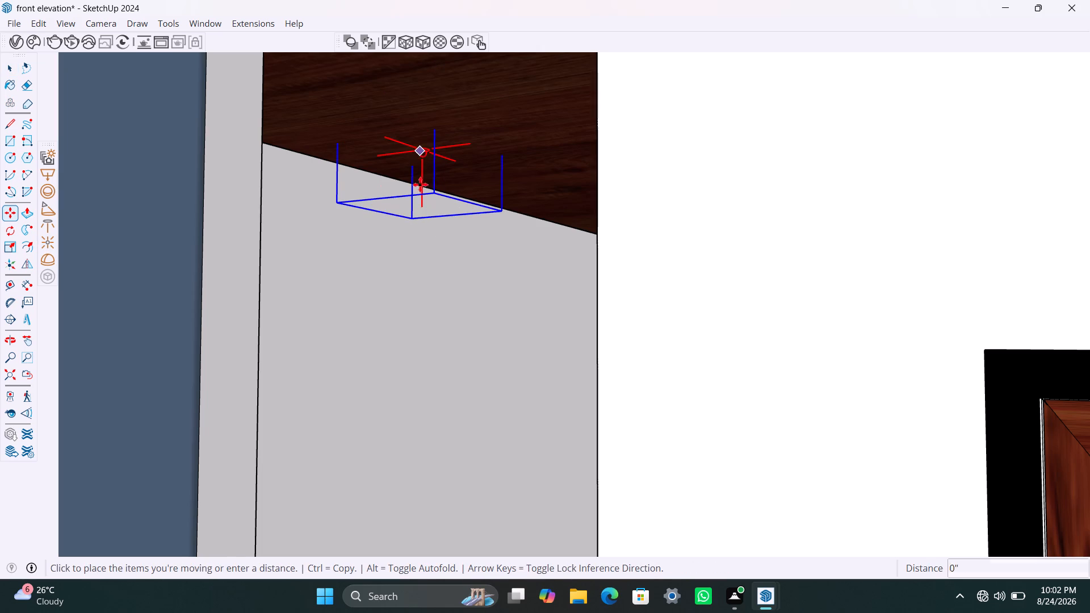
pyautogui.click(412, 333)
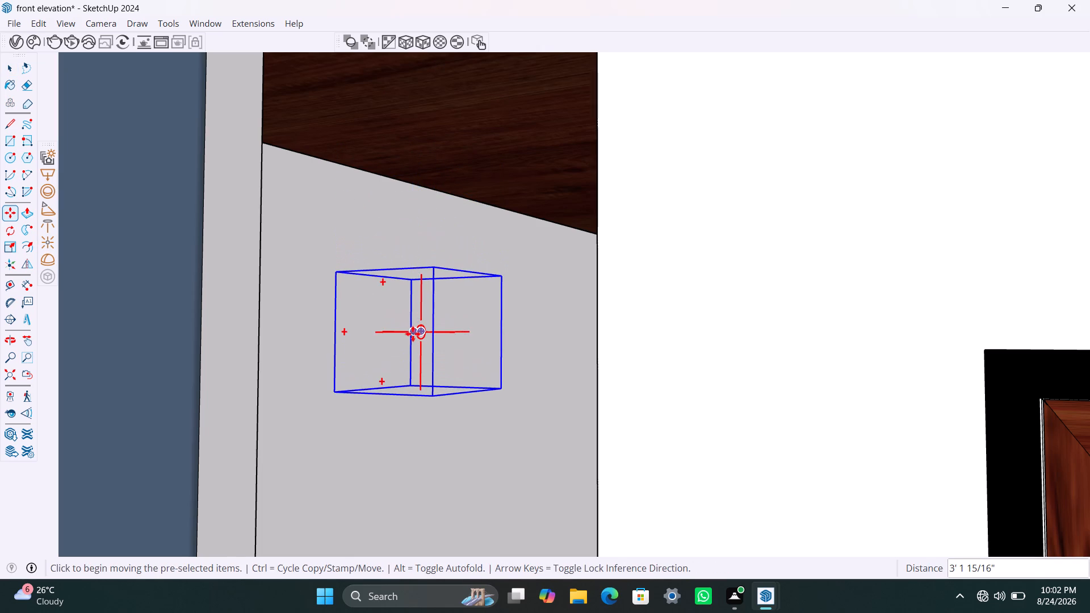
pyautogui.click(416, 333)
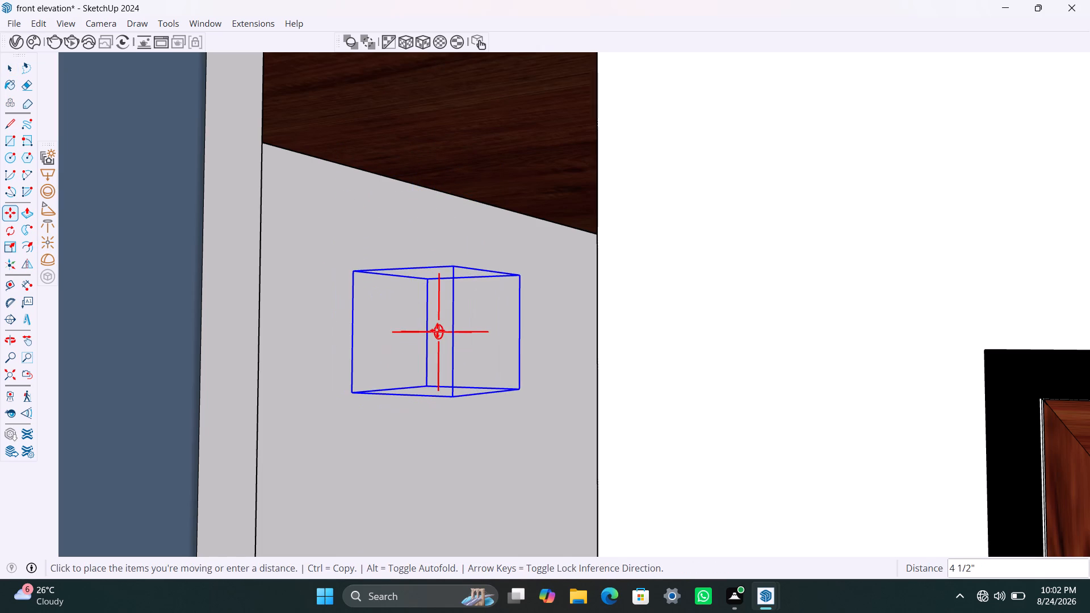
pyautogui.press('Escape')
# Place an omni light on the upper balcony's wooden soffit, in the side recess behind the lattice panel wall.
pyautogui.scroll(-16, 444, 315)
pyautogui.scroll(-6, 459, 310)
pyautogui.moveTo(471, 372); pyautogui.dragTo(512, 373, button='middle')
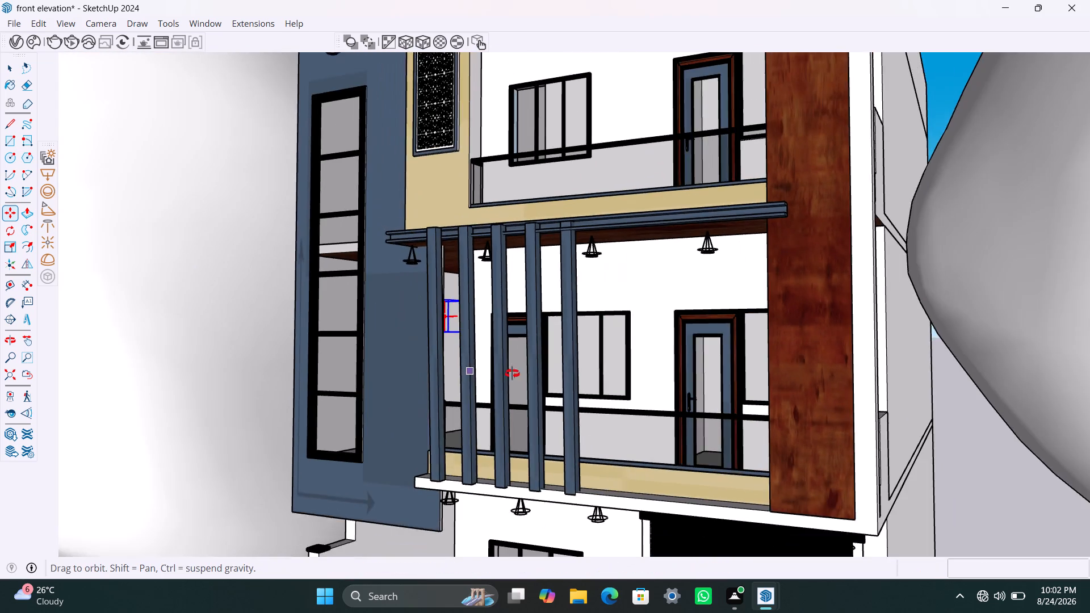
pyautogui.moveTo(512, 373); pyautogui.dragTo(465, 423, button='middle')
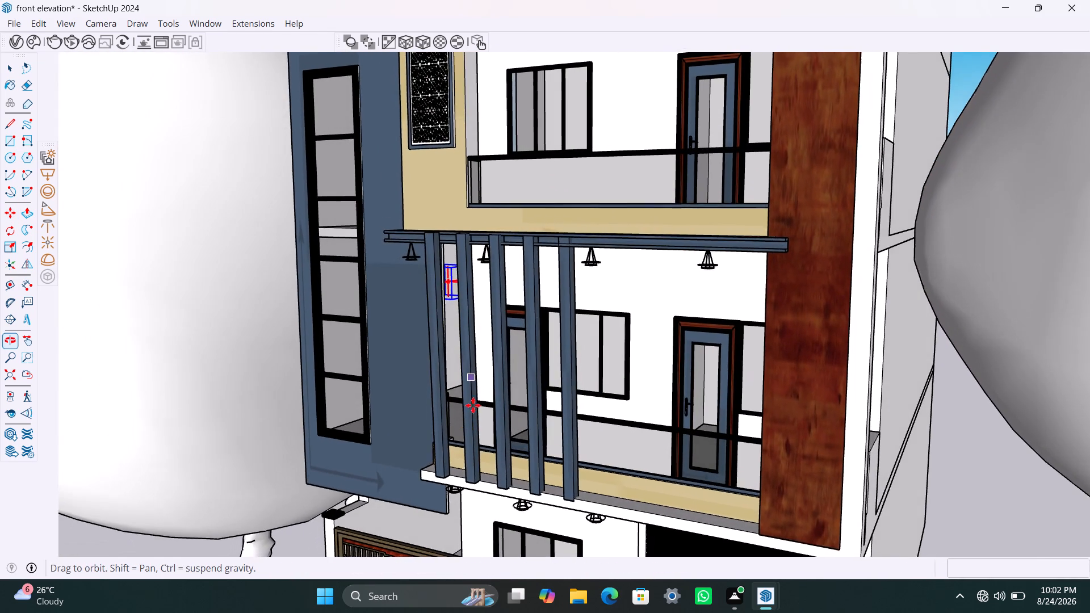
pyautogui.scroll(-8, 543, 299)
pyautogui.moveTo(573, 238); pyautogui.dragTo(554, 376, button='middle')
pyautogui.scroll(6, 527, 339)
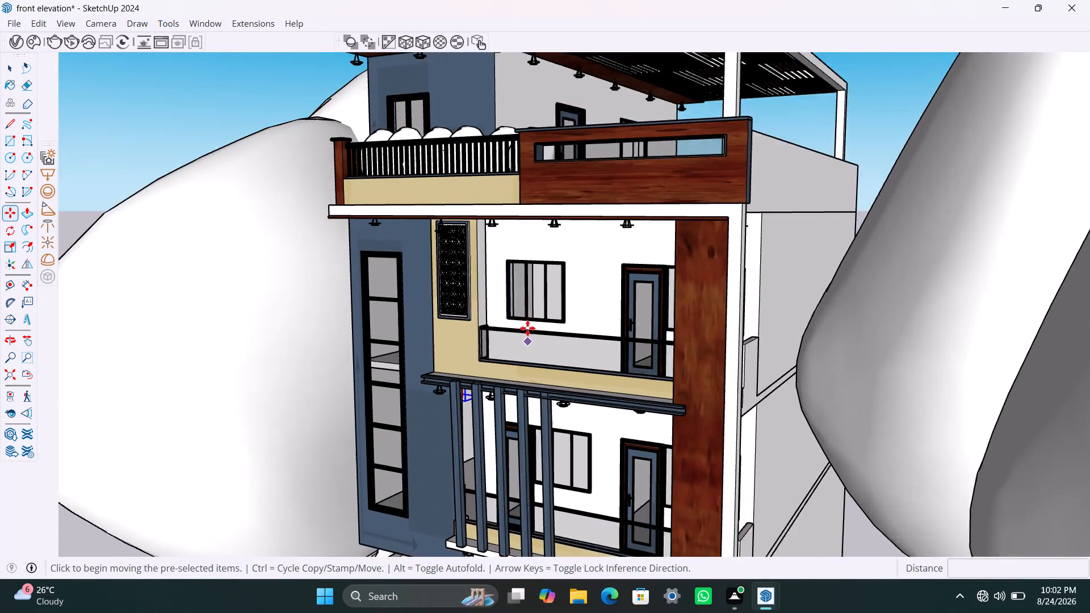
pyautogui.moveTo(526, 324); pyautogui.dragTo(431, 389, button='middle')
pyautogui.scroll(9, 443, 355)
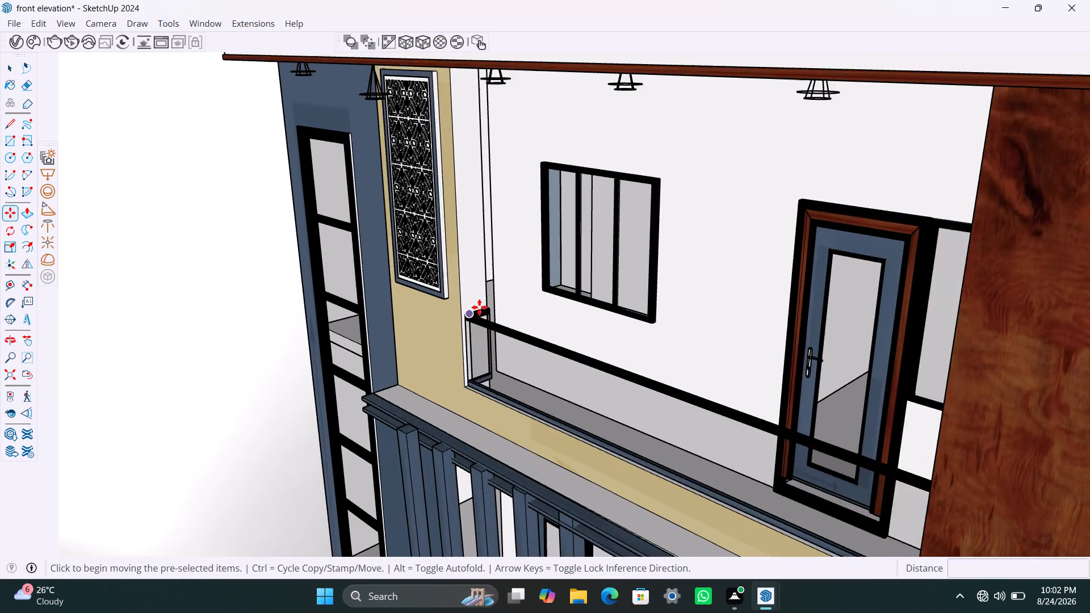
pyautogui.scroll(5, 479, 307)
pyautogui.moveTo(499, 292); pyautogui.dragTo(459, 313, button='middle')
pyautogui.scroll(6, 472, 292)
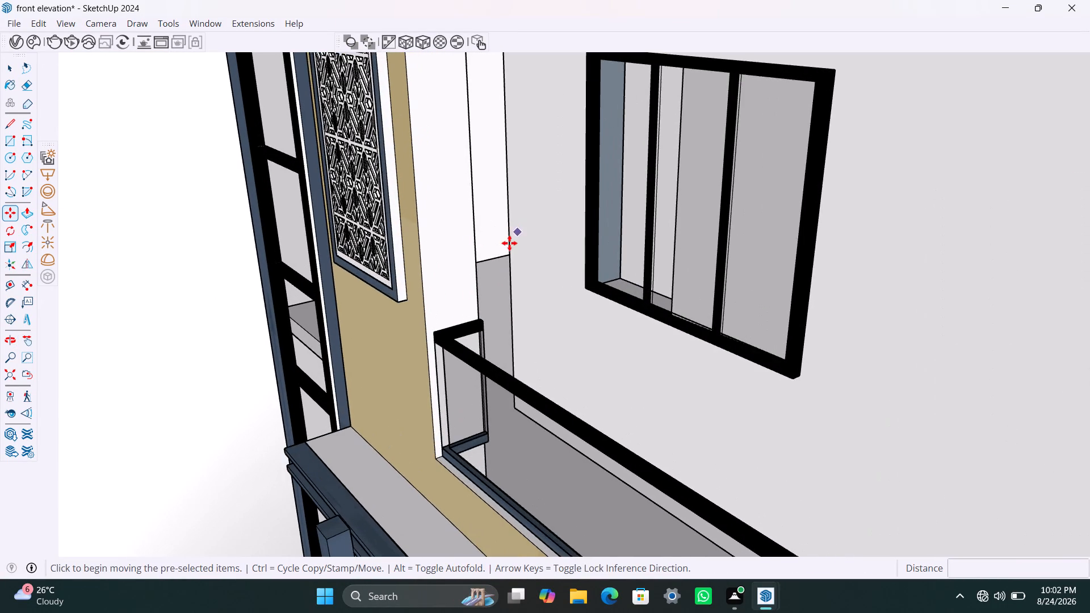
pyautogui.scroll(-1, 509, 246)
pyautogui.keyDown('shift'); pyautogui.moveTo(509, 247); pyautogui.dragTo(484, 274, button='middle'); pyautogui.keyUp('shift')
pyautogui.scroll(5, 452, 213)
pyautogui.scroll(-3, 467, 221)
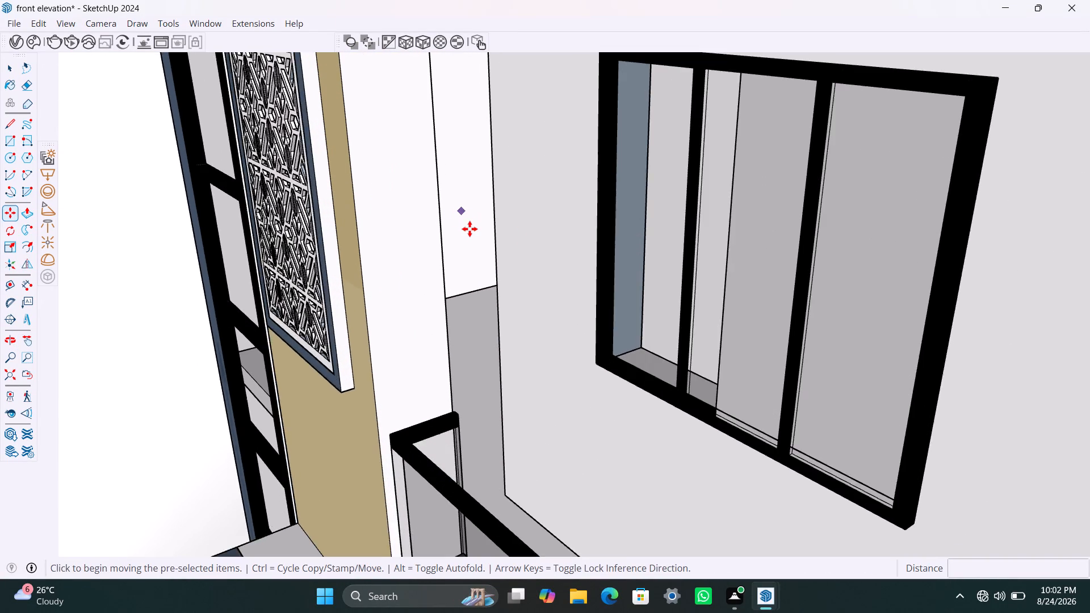
pyautogui.scroll(-4, 469, 229)
pyautogui.scroll(4, 463, 225)
pyautogui.moveTo(463, 224); pyautogui.dragTo(437, 229, button='middle')
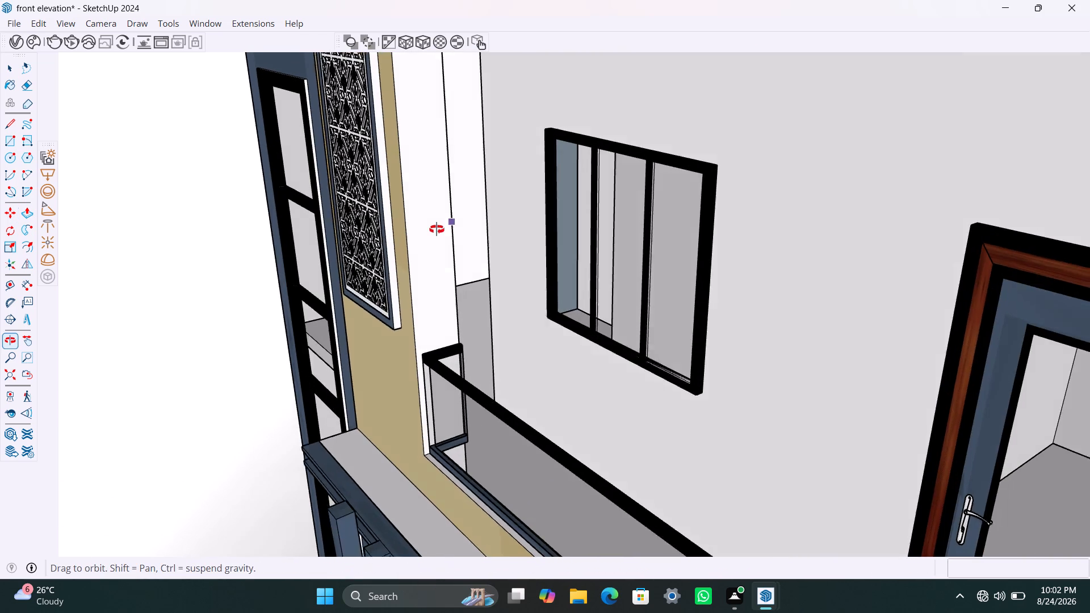
pyautogui.moveTo(437, 229); pyautogui.dragTo(437, 230, button='middle')
pyautogui.scroll(-3, 445, 208)
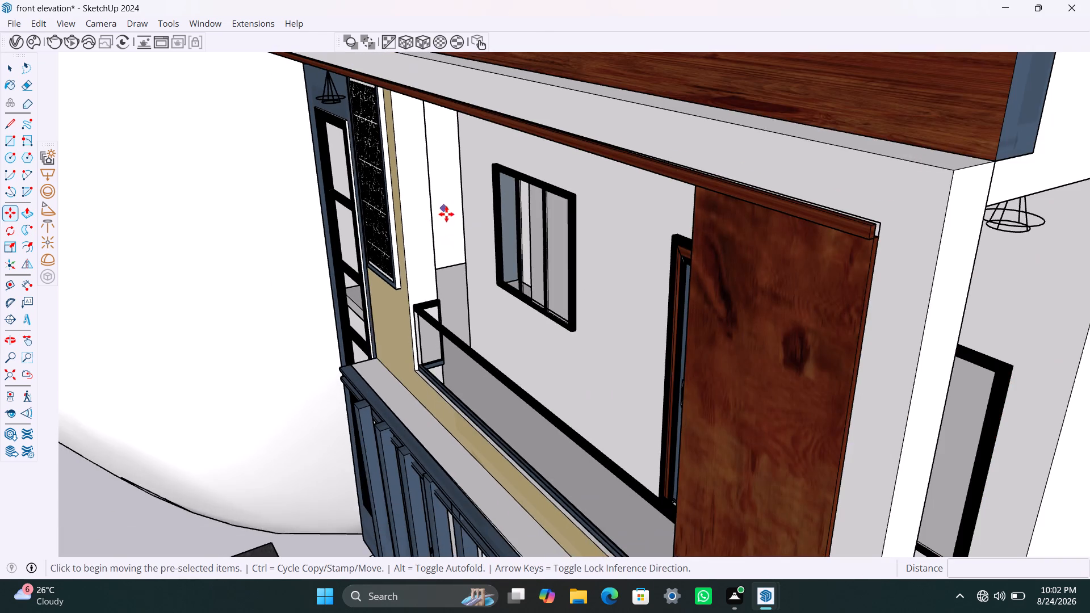
pyautogui.moveTo(448, 216); pyautogui.dragTo(431, 220, button='middle')
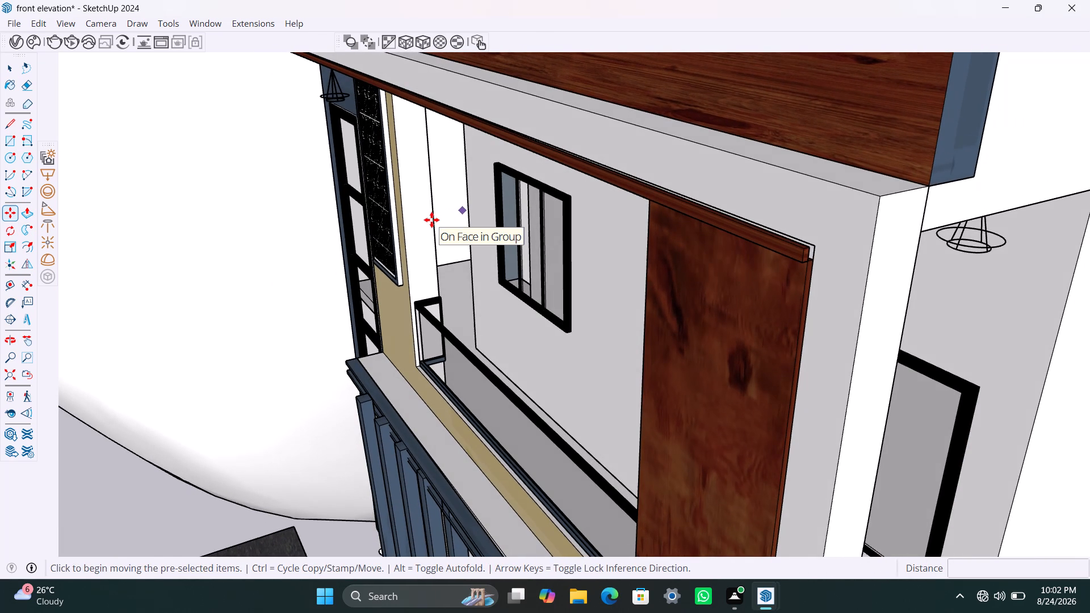
pyautogui.click(51, 243)
pyautogui.scroll(7, 459, 209)
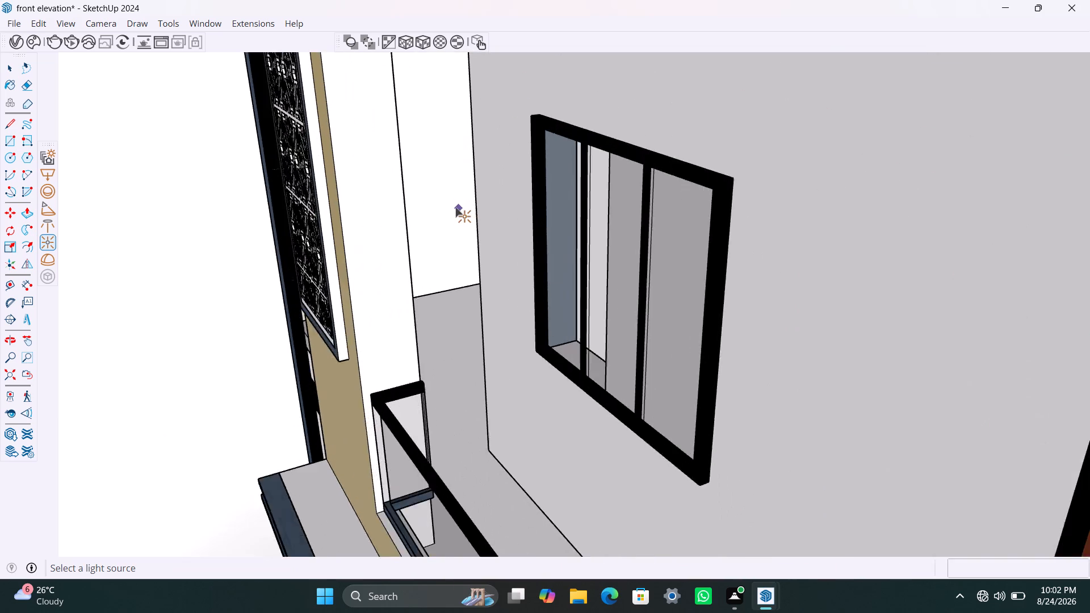
pyautogui.scroll(1, 455, 207)
pyautogui.scroll(-3, 453, 220)
pyautogui.keyDown('shift'); pyautogui.moveTo(457, 233); pyautogui.dragTo(458, 210, button='middle'); pyautogui.keyUp('shift')
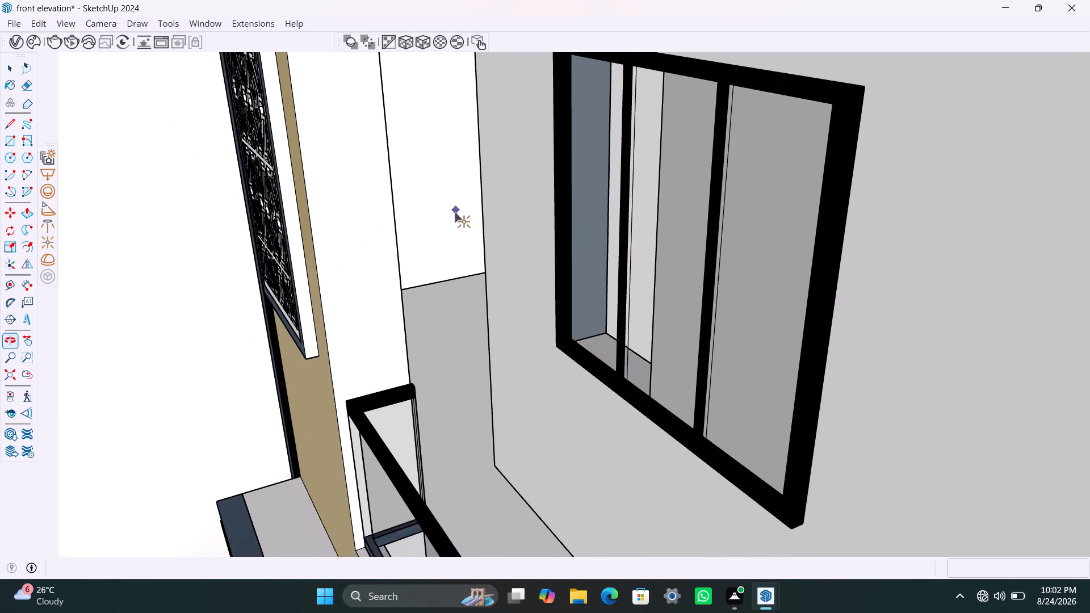
pyautogui.scroll(-8, 450, 245)
pyautogui.keyDown('shift'); pyautogui.moveTo(456, 261); pyautogui.dragTo(450, 283, button='middle'); pyautogui.keyUp('shift')
pyautogui.scroll(4, 437, 234)
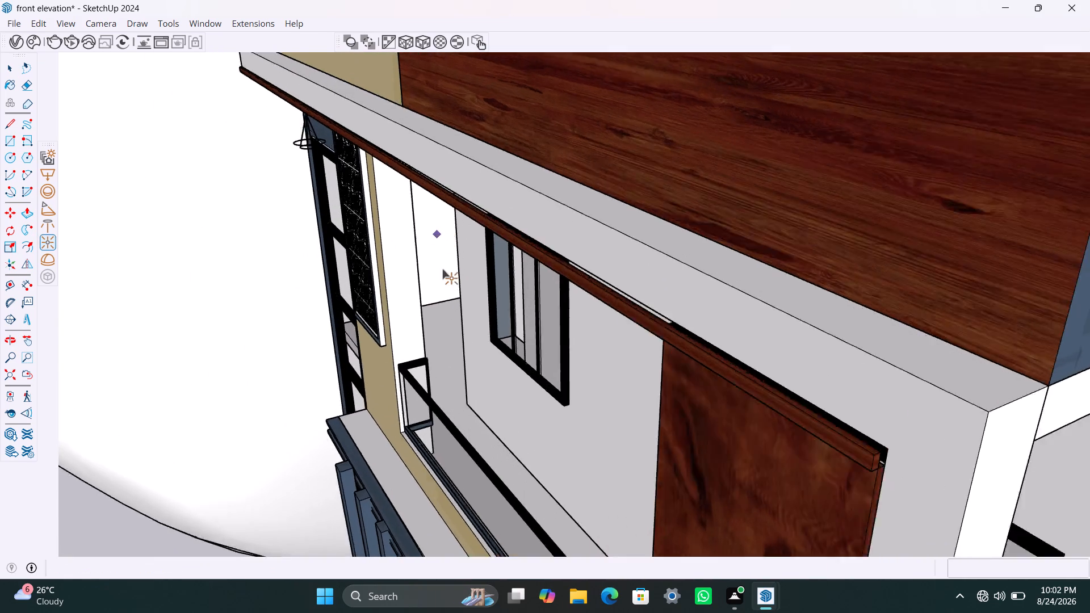
pyautogui.moveTo(443, 270); pyautogui.dragTo(470, 219, button='middle')
pyautogui.scroll(-4, 445, 234)
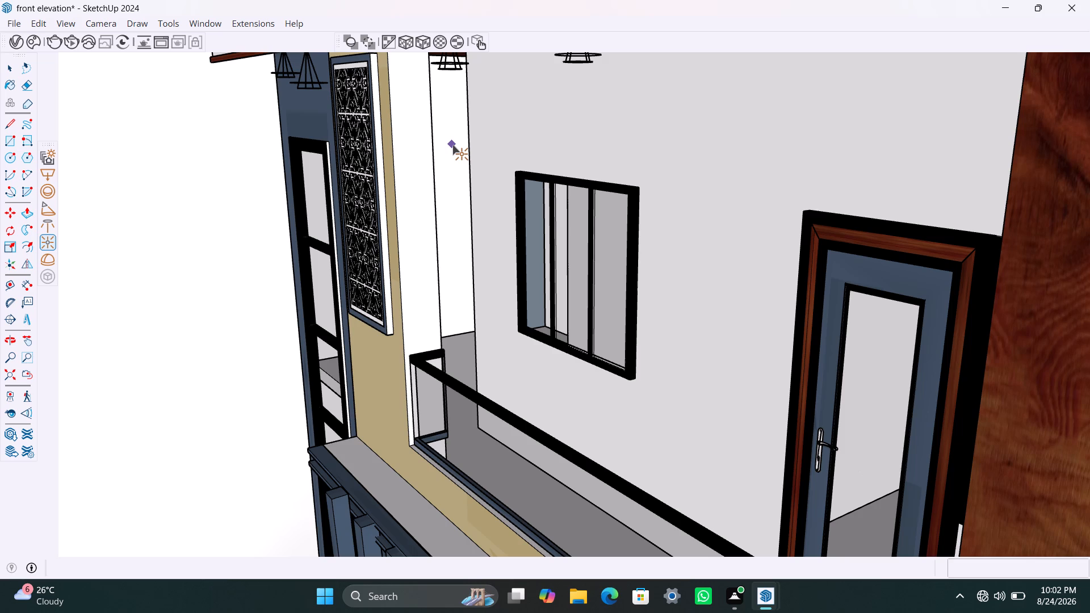
pyautogui.moveTo(452, 145); pyautogui.dragTo(473, 137, button='middle')
pyautogui.scroll(-3, 450, 169)
pyautogui.keyDown('shift'); pyautogui.moveTo(460, 178); pyautogui.dragTo(453, 193, button='middle'); pyautogui.keyUp('shift')
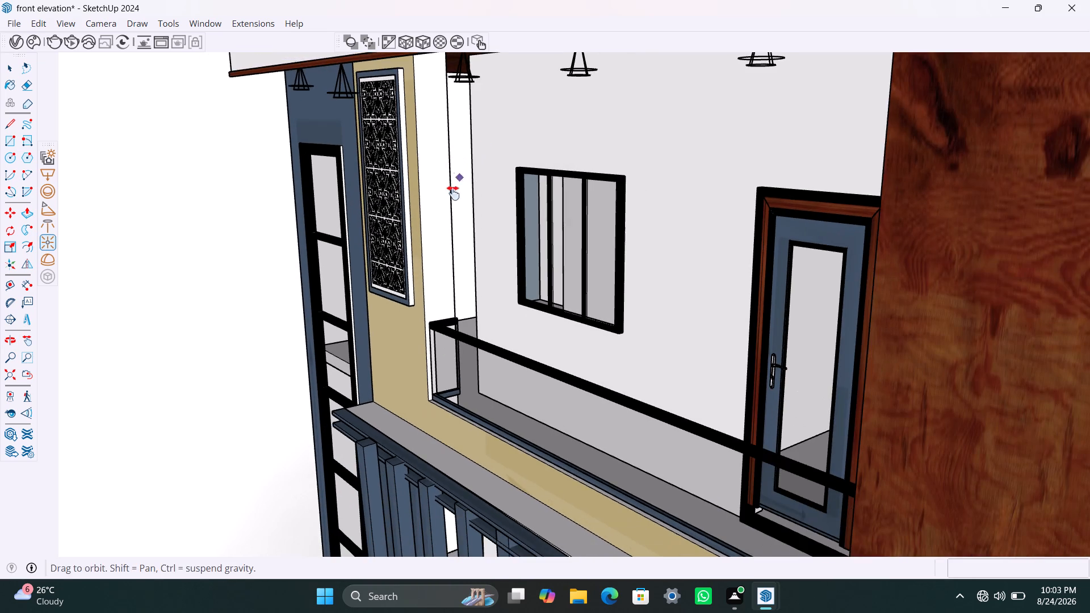
pyautogui.keyDown('shift'); pyautogui.moveTo(453, 193); pyautogui.dragTo(425, 242, button='middle'); pyautogui.keyUp('shift')
pyautogui.scroll(5, 422, 222)
pyautogui.moveTo(414, 231); pyautogui.dragTo(418, 152, button='middle')
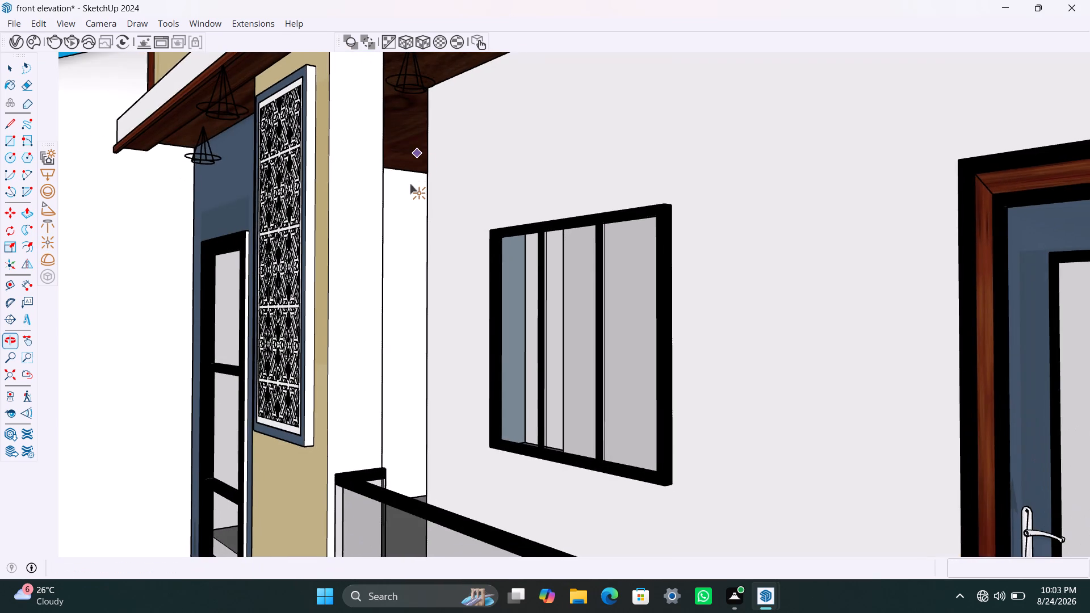
pyautogui.scroll(4, 410, 185)
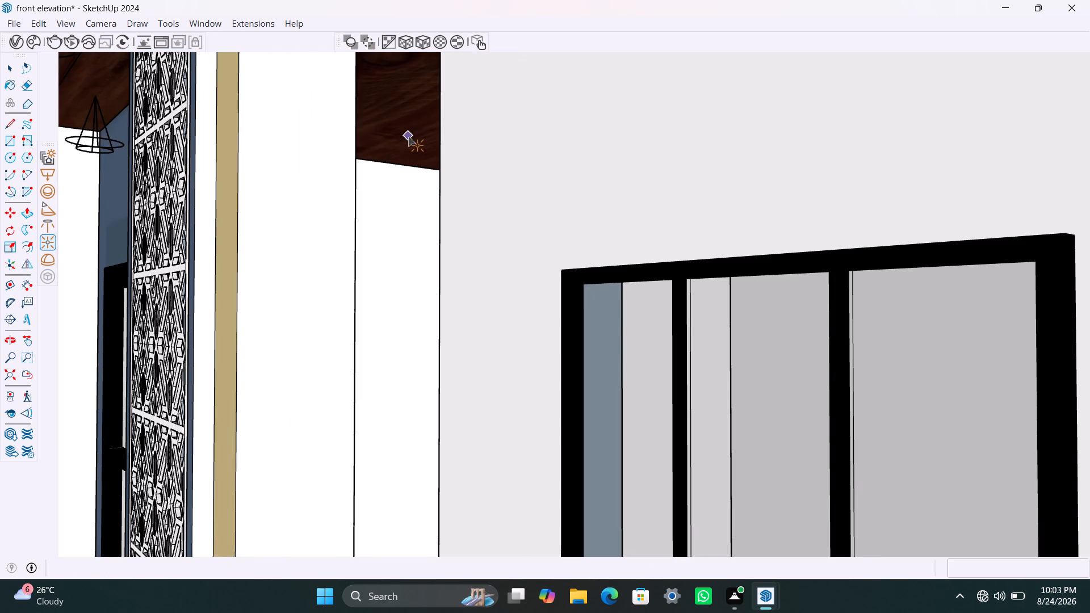
pyautogui.click(408, 136)
# Move the new omni light straight down so it hangs clear below the upper balcony's wooden soffit.
pyautogui.press('space')
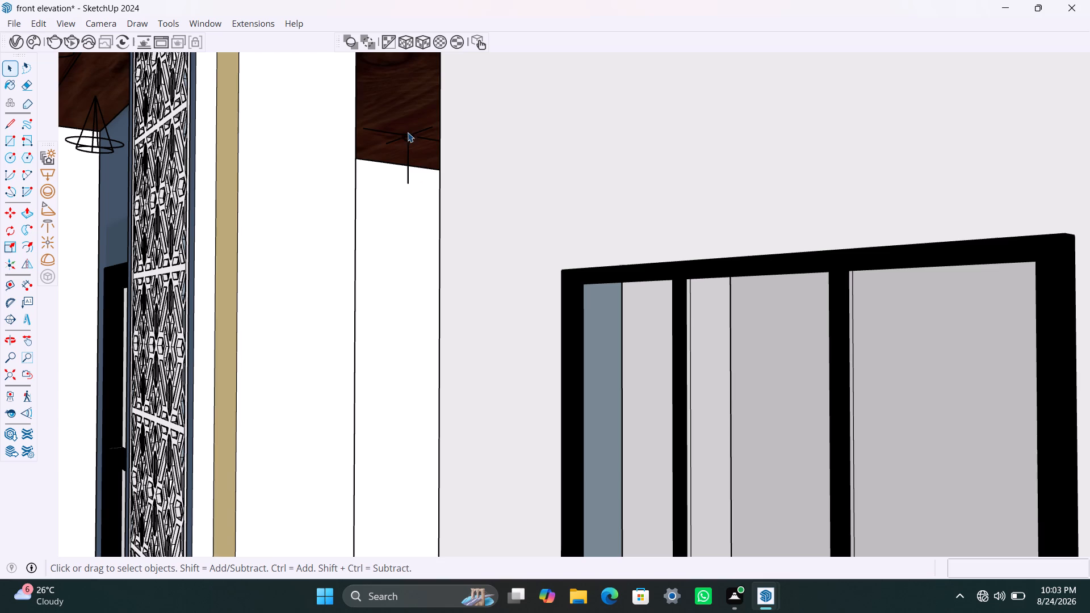
pyautogui.click(410, 139)
pyautogui.press('m')
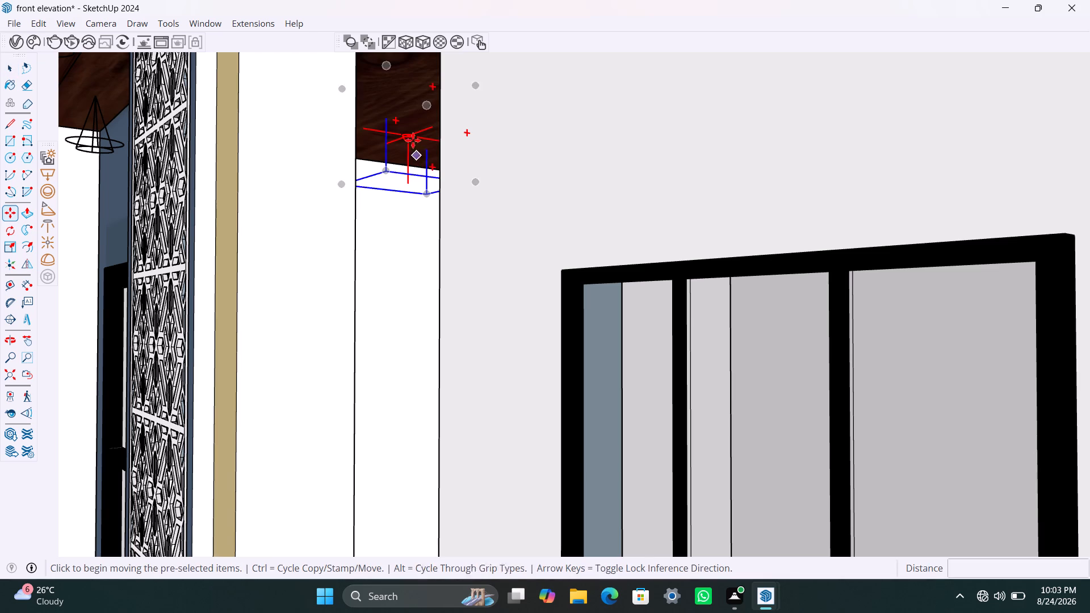
pyautogui.click(413, 140)
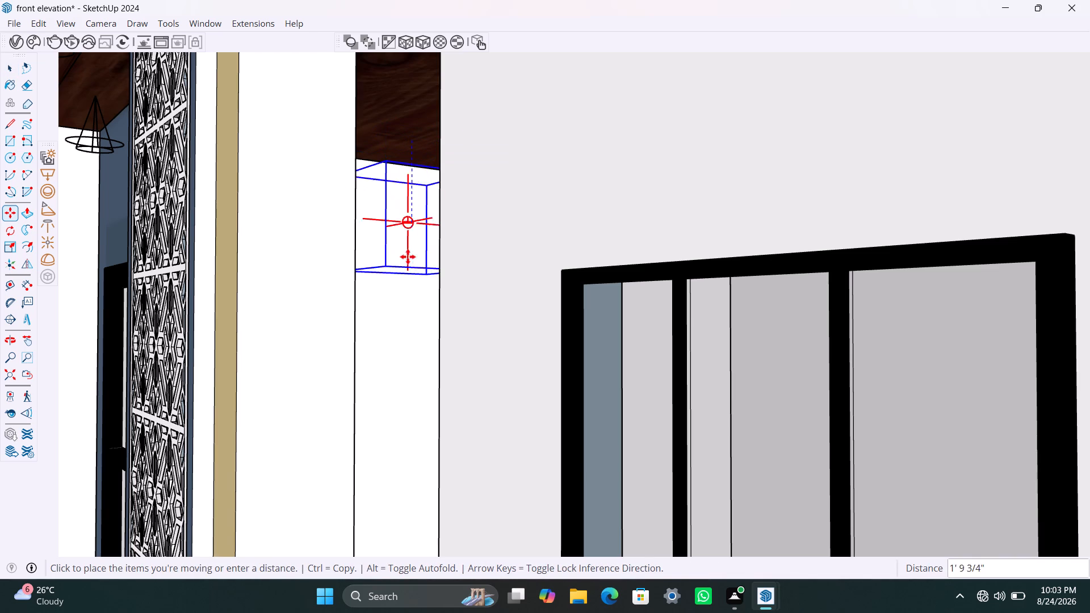
pyautogui.click(406, 285)
# Examine the whole front facade and the ground-floor gate and porch area for further light placement.
pyautogui.scroll(-11, 393, 330)
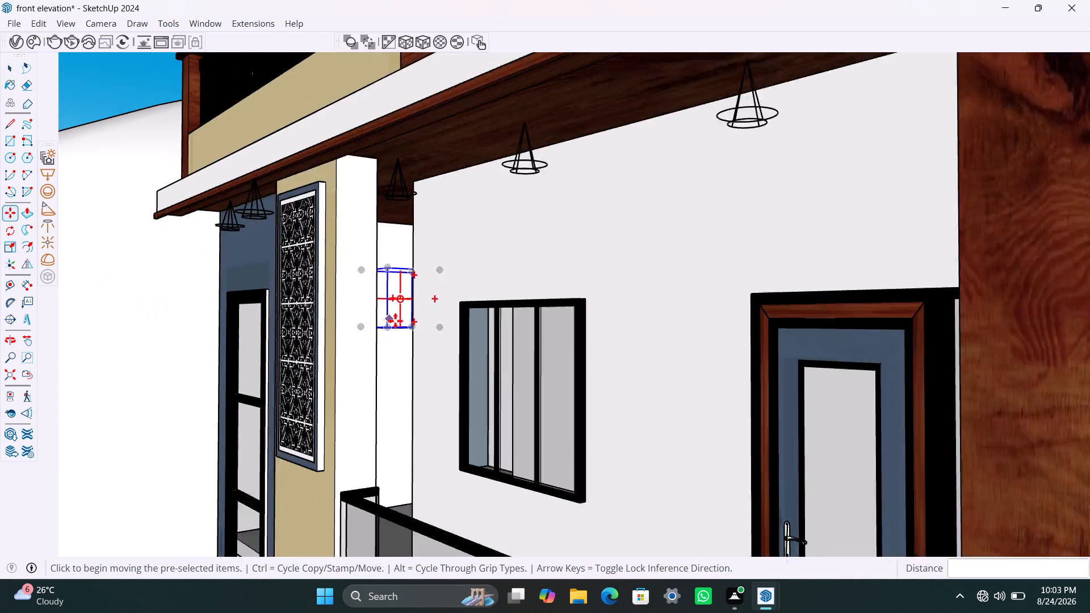
pyautogui.scroll(-5, 399, 333)
pyautogui.moveTo(397, 349); pyautogui.dragTo(662, 331, button='middle')
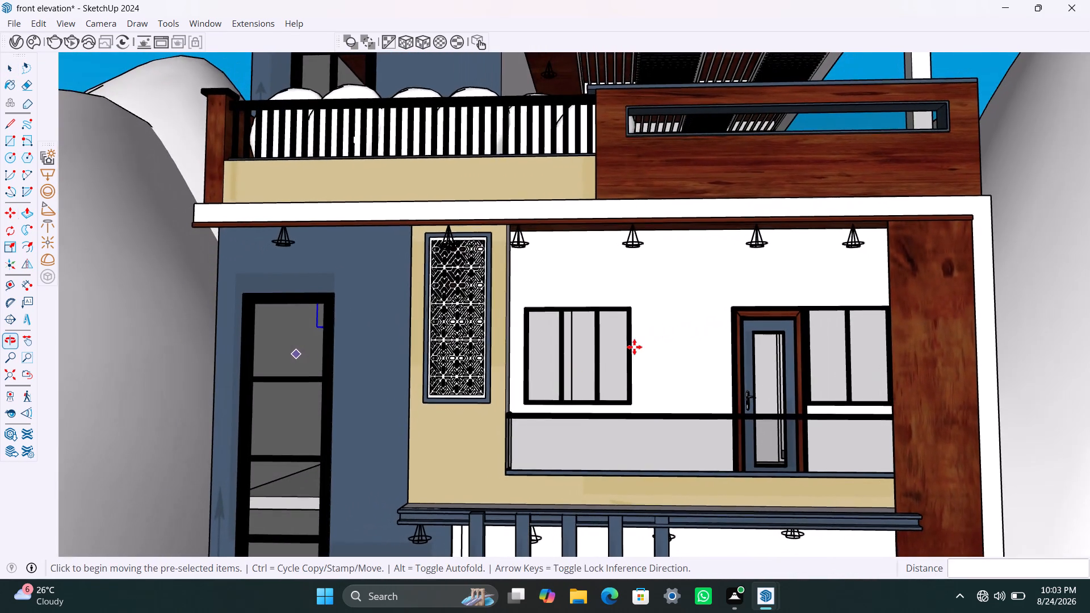
pyautogui.scroll(-18, 334, 345)
pyautogui.scroll(-6, 364, 380)
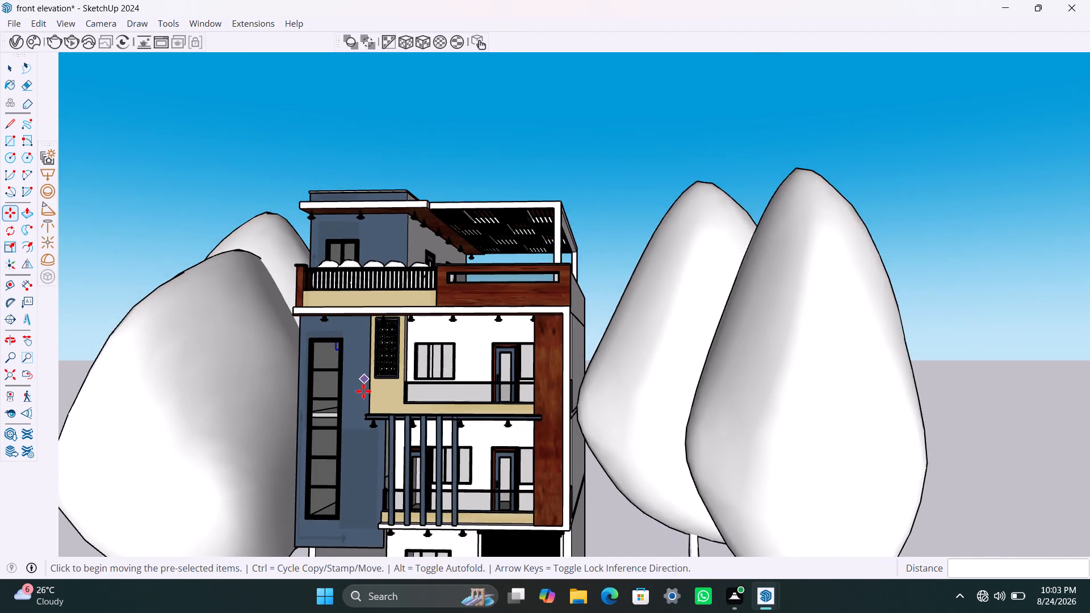
pyautogui.scroll(-4, 364, 391)
pyautogui.keyDown('shift'); pyautogui.moveTo(376, 420); pyautogui.dragTo(396, 306, button='middle'); pyautogui.keyUp('shift')
pyautogui.scroll(5, 335, 388)
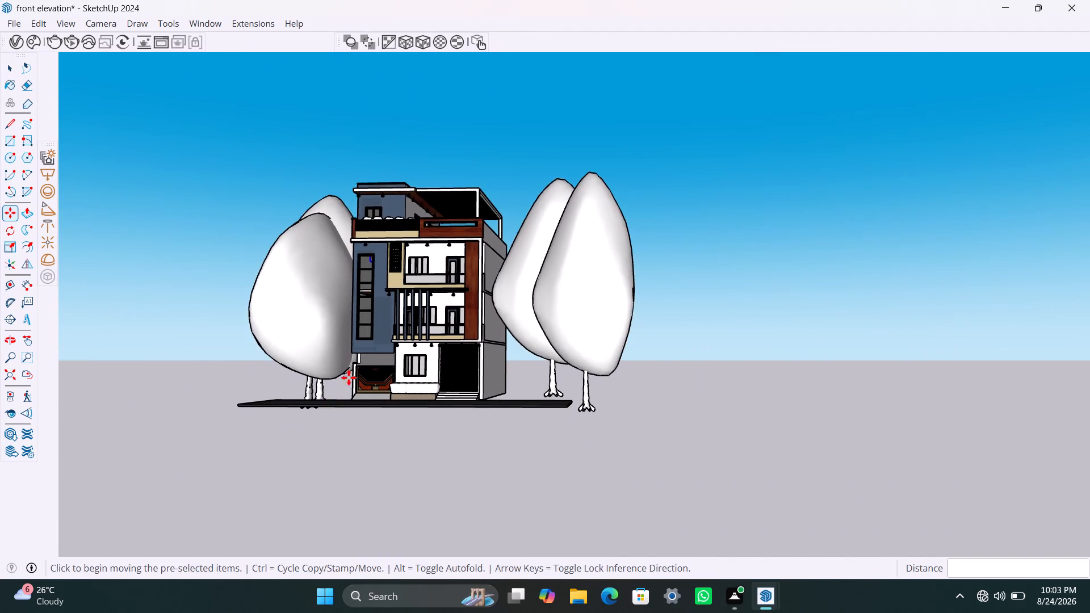
pyautogui.scroll(11, 381, 343)
pyautogui.moveTo(407, 366); pyautogui.dragTo(413, 289, button='middle')
pyautogui.scroll(5, 391, 341)
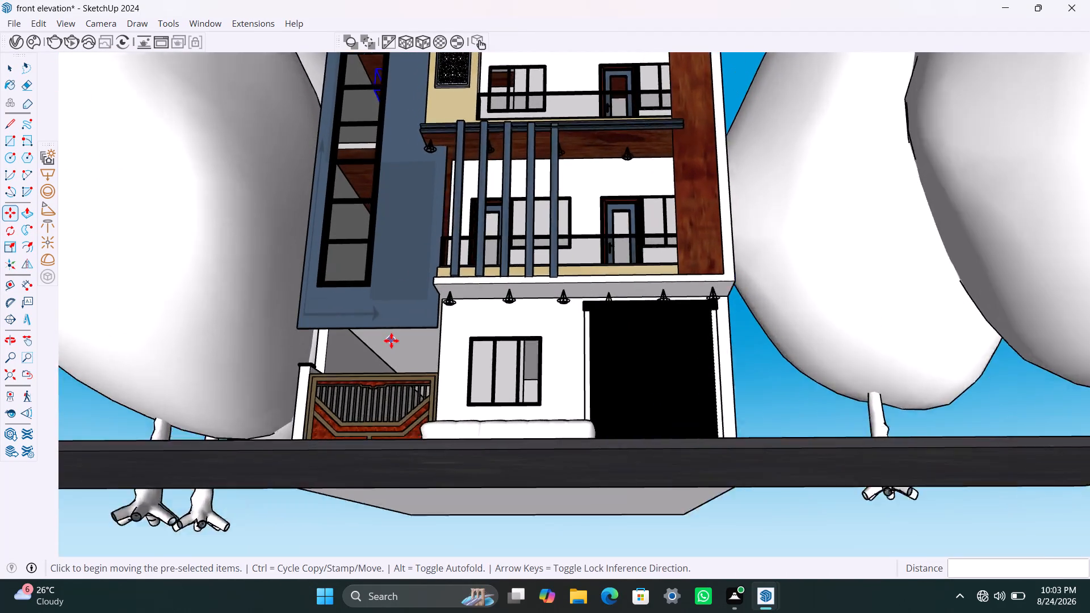
pyautogui.moveTo(391, 344); pyautogui.dragTo(467, 367, button='middle')
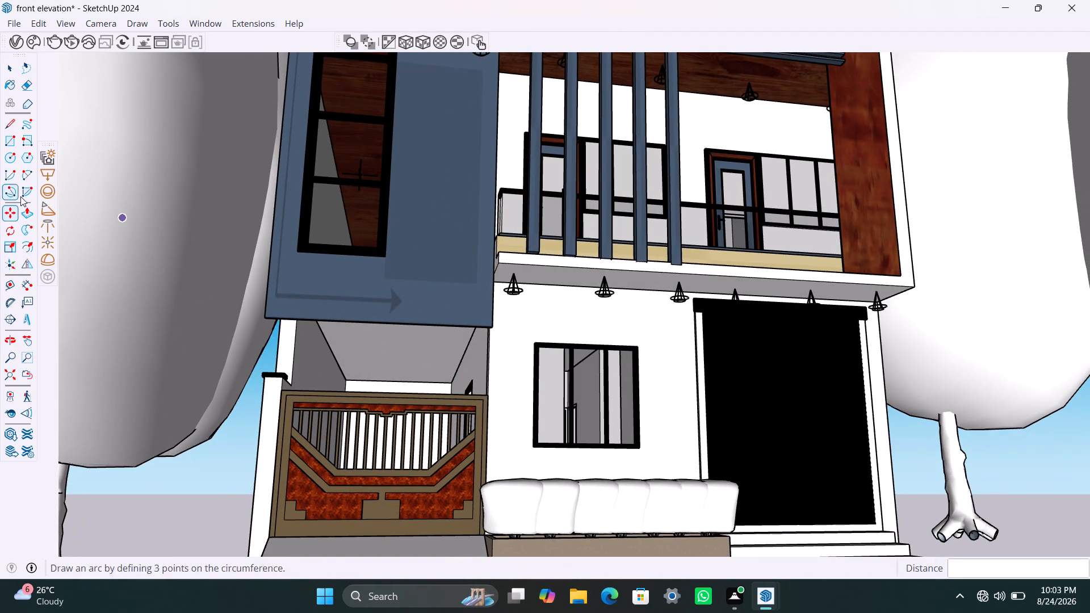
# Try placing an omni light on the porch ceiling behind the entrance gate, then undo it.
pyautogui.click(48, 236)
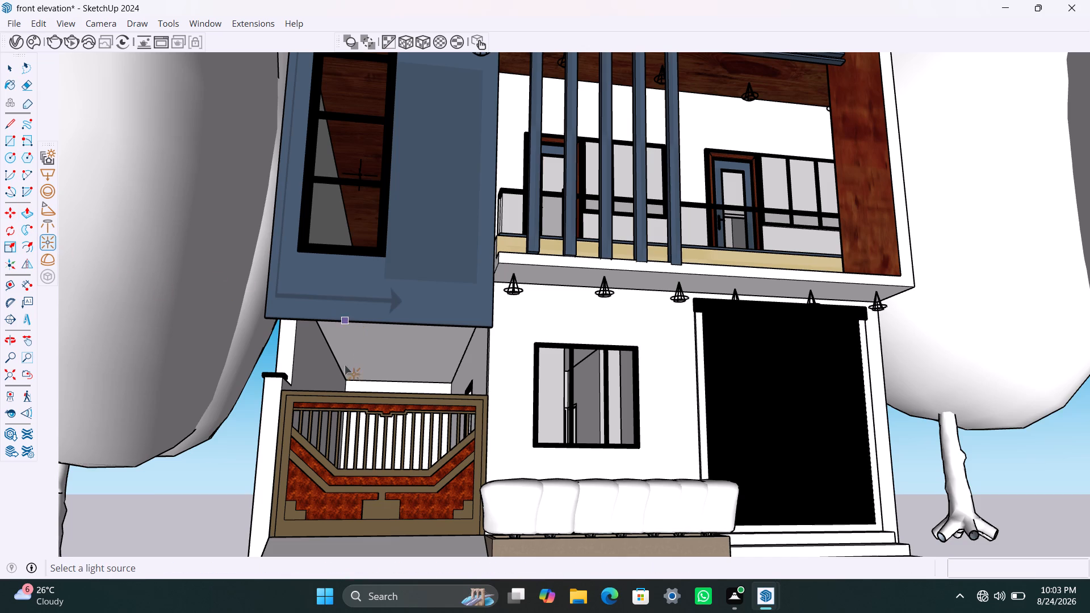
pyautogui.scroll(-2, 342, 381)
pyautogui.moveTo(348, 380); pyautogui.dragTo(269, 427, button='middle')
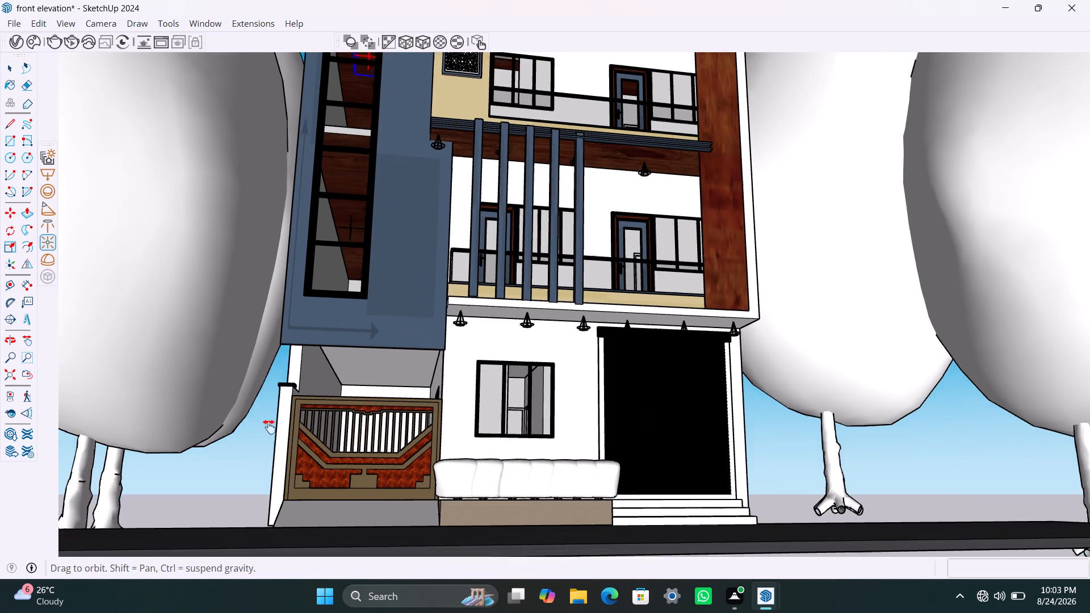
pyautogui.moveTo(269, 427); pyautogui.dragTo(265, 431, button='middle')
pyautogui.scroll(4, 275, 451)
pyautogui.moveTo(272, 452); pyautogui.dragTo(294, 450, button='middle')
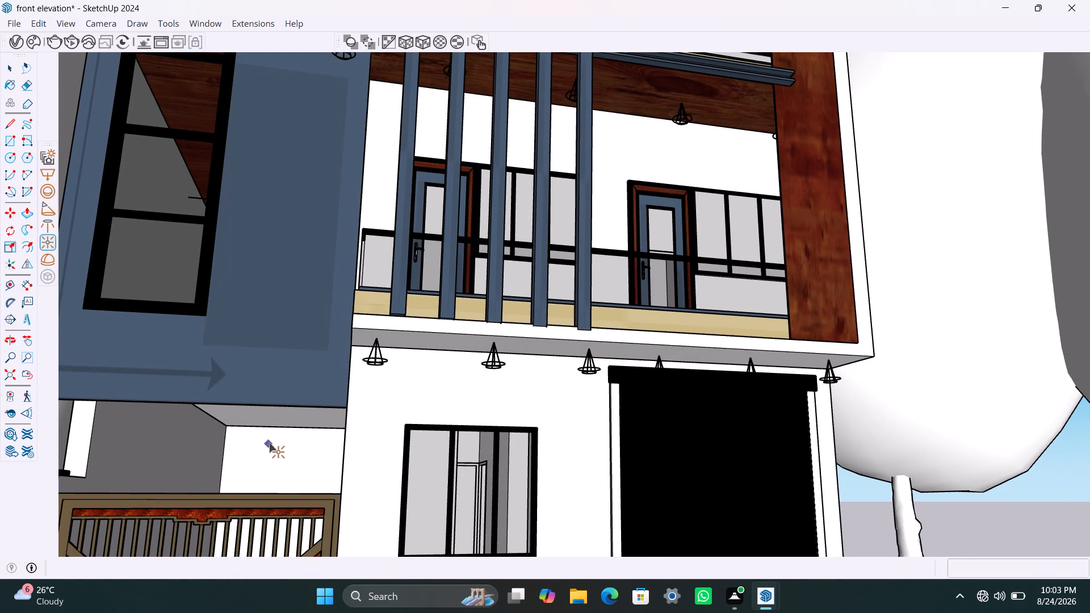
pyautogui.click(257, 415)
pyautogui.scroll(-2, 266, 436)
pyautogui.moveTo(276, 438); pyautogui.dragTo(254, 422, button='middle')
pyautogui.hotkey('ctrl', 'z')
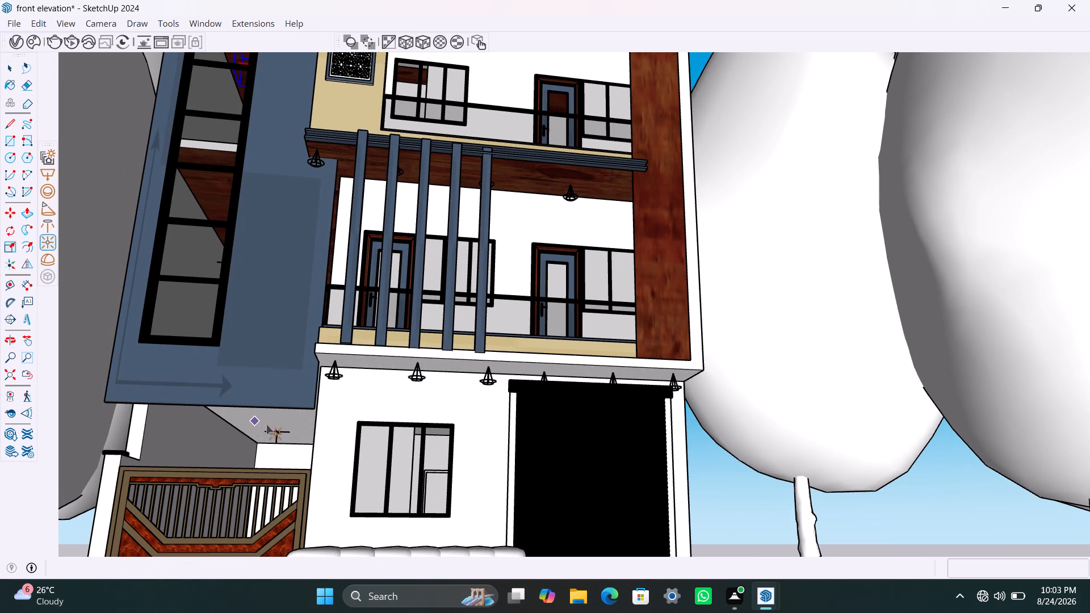
# Place an omni light on the underside of the porch ceiling, just above and behind the entrance gate.
pyautogui.moveTo(282, 434); pyautogui.dragTo(161, 349, button='middle')
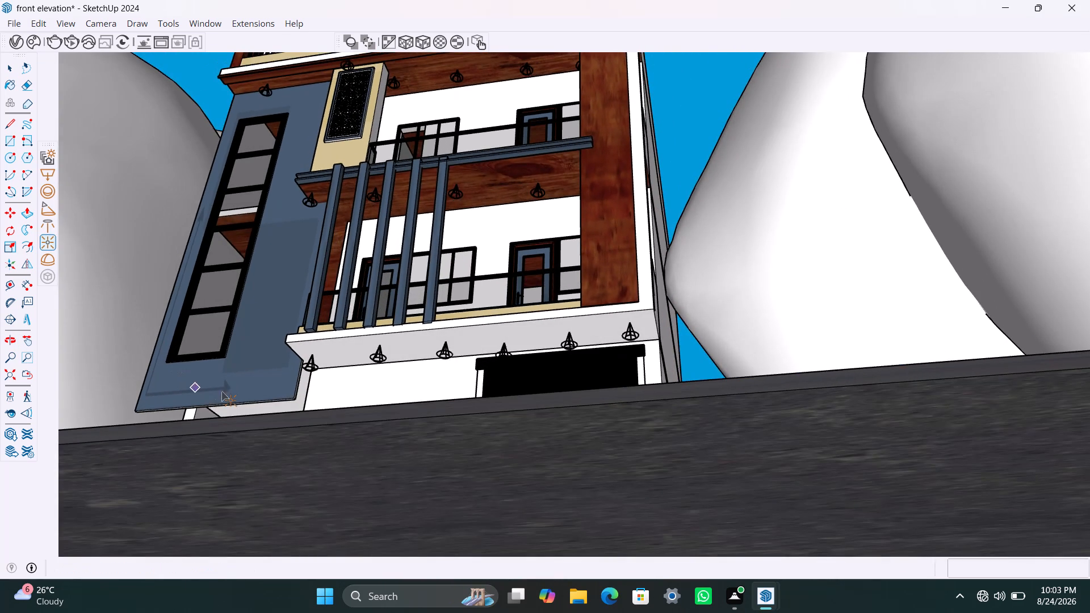
pyautogui.moveTo(224, 389); pyautogui.dragTo(259, 430, button='middle')
pyautogui.scroll(4, 251, 431)
pyautogui.moveTo(254, 424); pyautogui.dragTo(255, 405, button='middle')
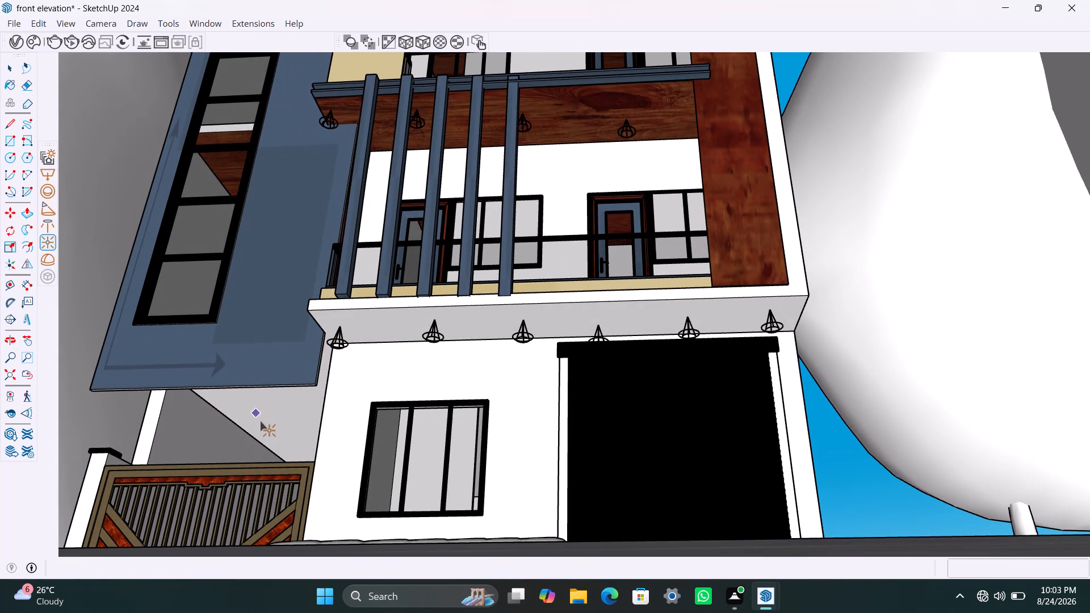
pyautogui.click(265, 405)
pyautogui.press('space')
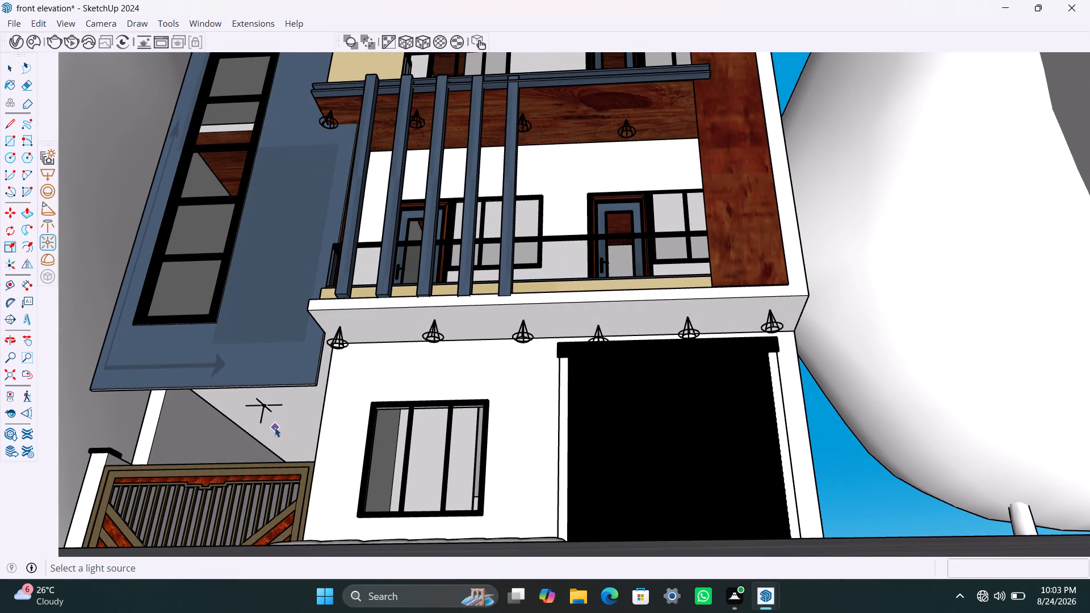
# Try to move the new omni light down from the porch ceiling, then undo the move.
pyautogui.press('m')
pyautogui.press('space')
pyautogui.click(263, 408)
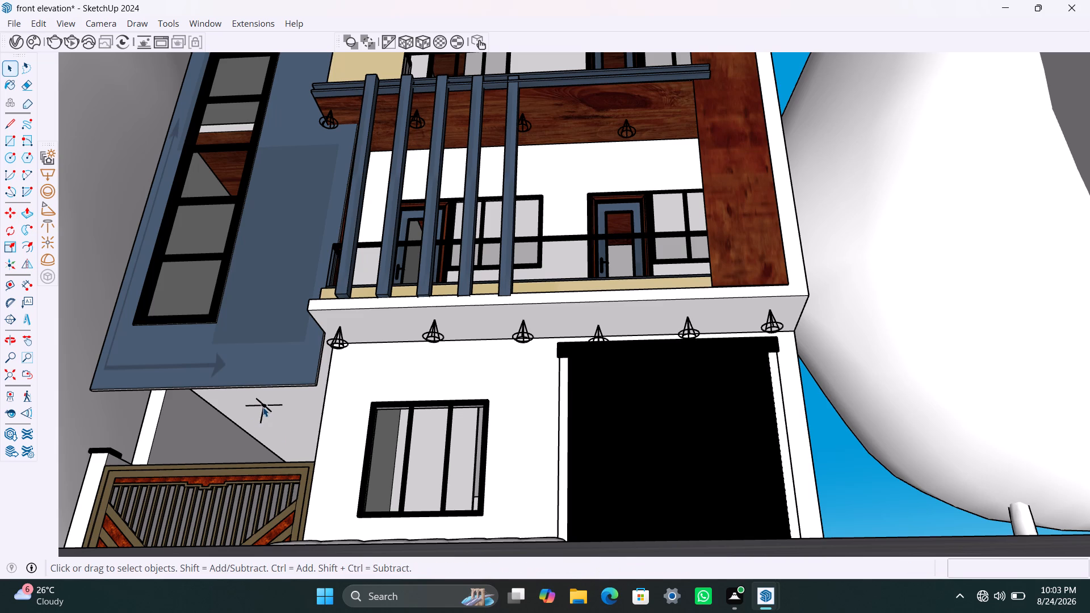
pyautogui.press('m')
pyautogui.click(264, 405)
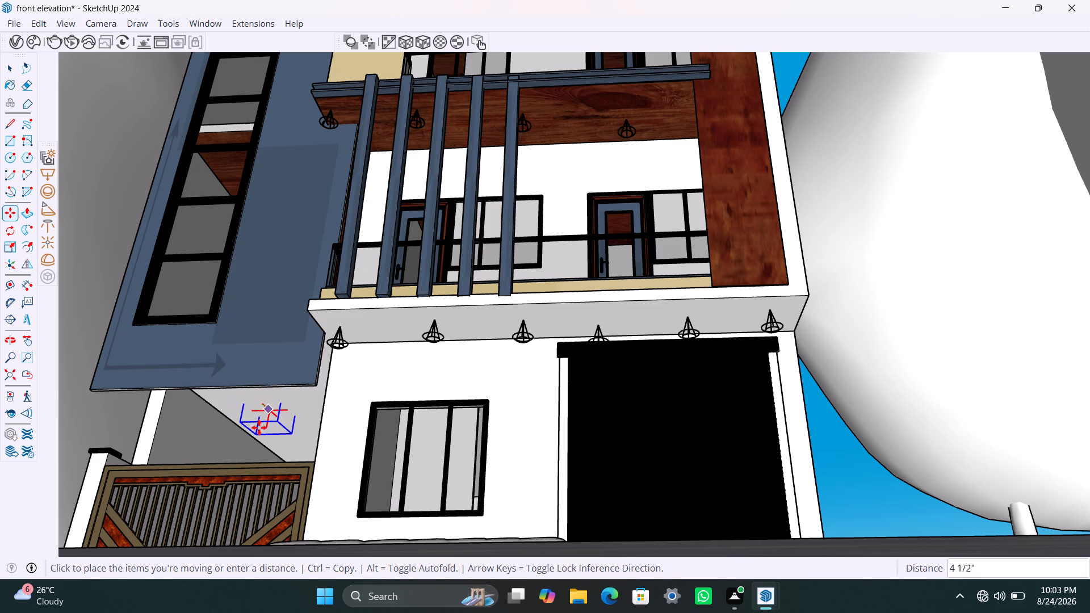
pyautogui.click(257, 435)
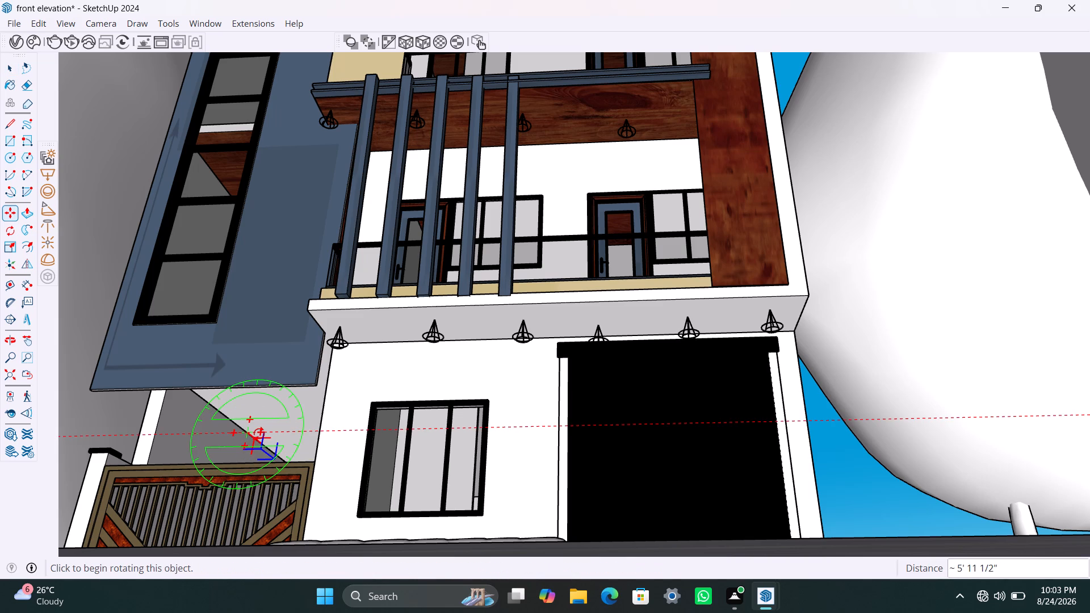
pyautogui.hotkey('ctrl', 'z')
# Move the new omni light down so it hangs clear below the porch ceiling behind the gate.
pyautogui.click(264, 412)
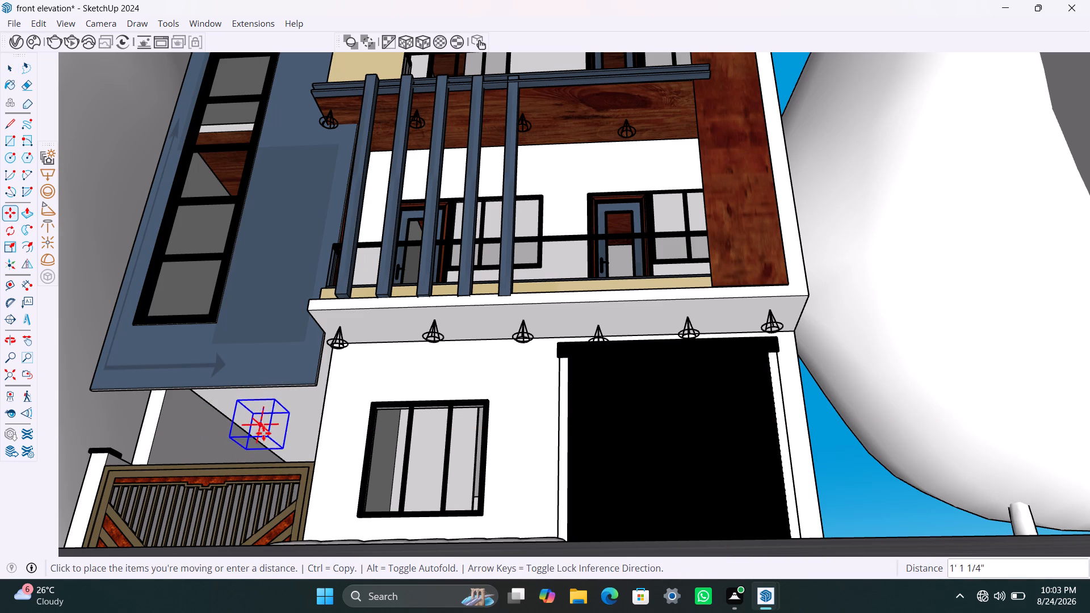
pyautogui.click(263, 433)
pyautogui.press('space')
pyautogui.click(93, 279)
# Move the porch omni light about 2' 1" along the red axis toward the ground-floor window side.
pyautogui.scroll(-5, 166, 317)
pyautogui.moveTo(286, 314); pyautogui.dragTo(334, 455, button='middle')
pyautogui.moveTo(249, 416); pyautogui.dragTo(294, 329, button='middle')
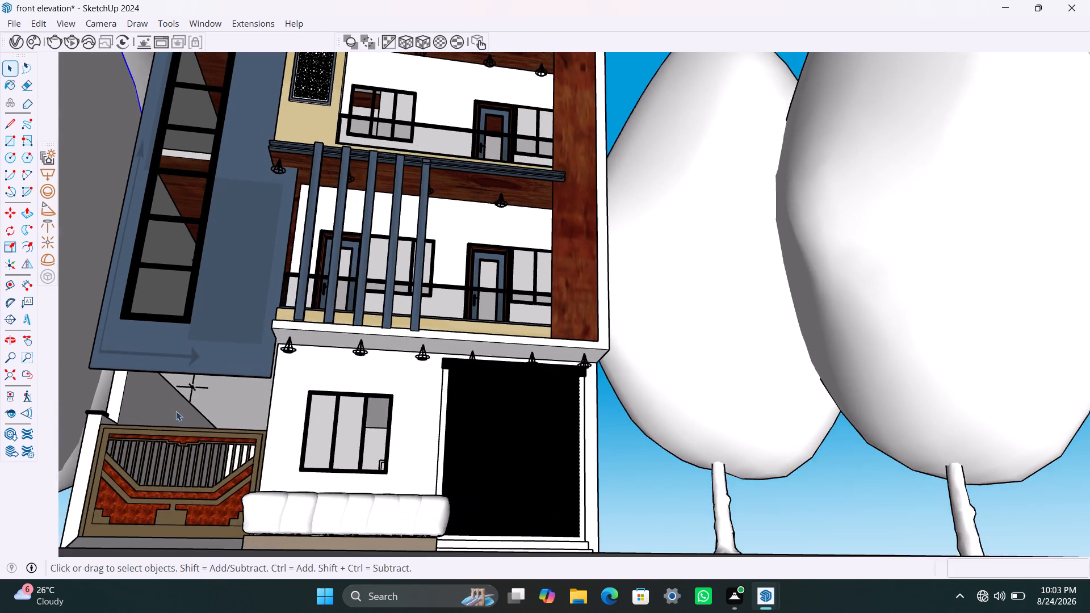
pyautogui.scroll(3, 181, 385)
pyautogui.moveTo(200, 400); pyautogui.dragTo(268, 384, button='middle')
pyautogui.scroll(4, 177, 356)
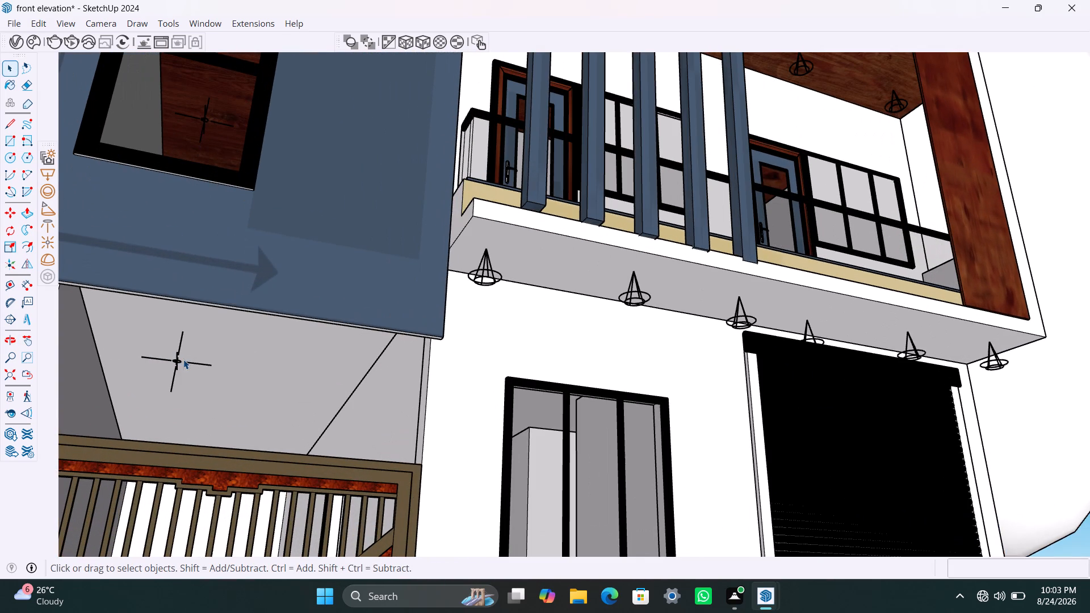
pyautogui.click(183, 359)
pyautogui.click(174, 370)
pyautogui.press('m')
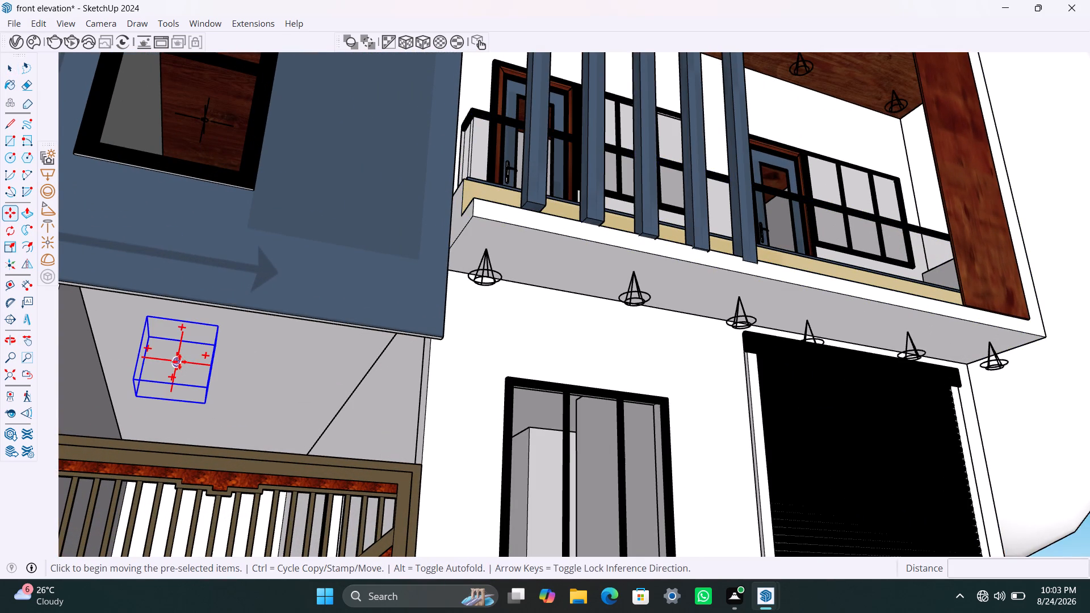
pyautogui.click(181, 358)
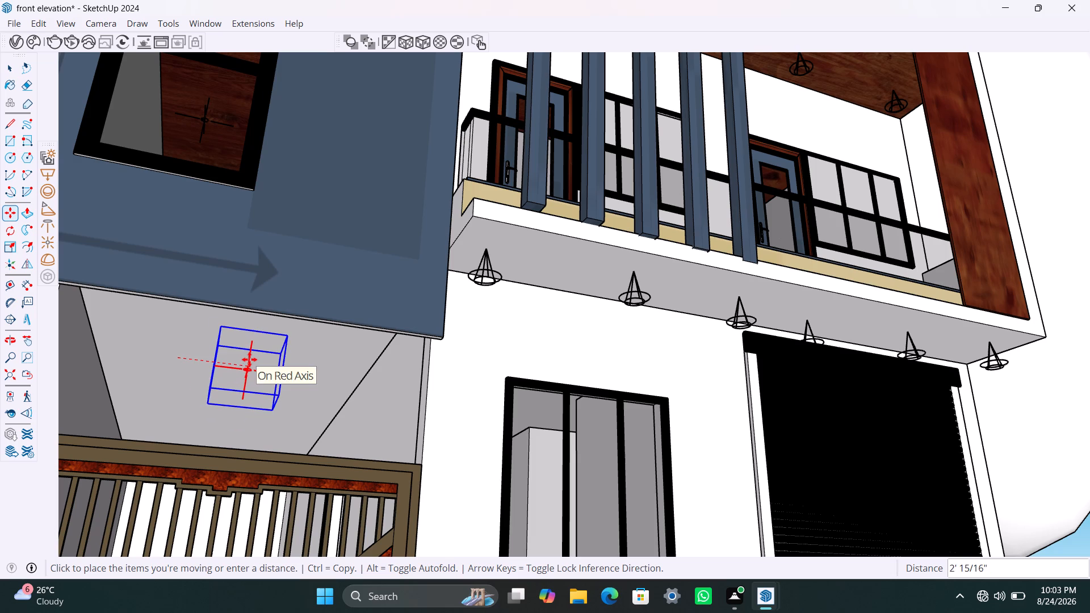
pyautogui.click(249, 359)
pyautogui.press('space')
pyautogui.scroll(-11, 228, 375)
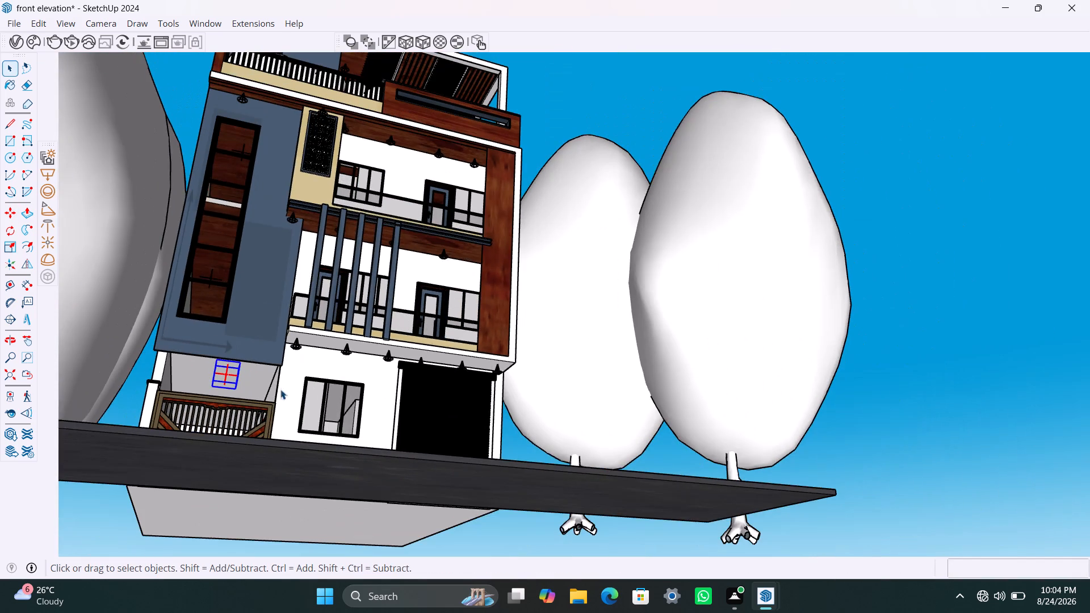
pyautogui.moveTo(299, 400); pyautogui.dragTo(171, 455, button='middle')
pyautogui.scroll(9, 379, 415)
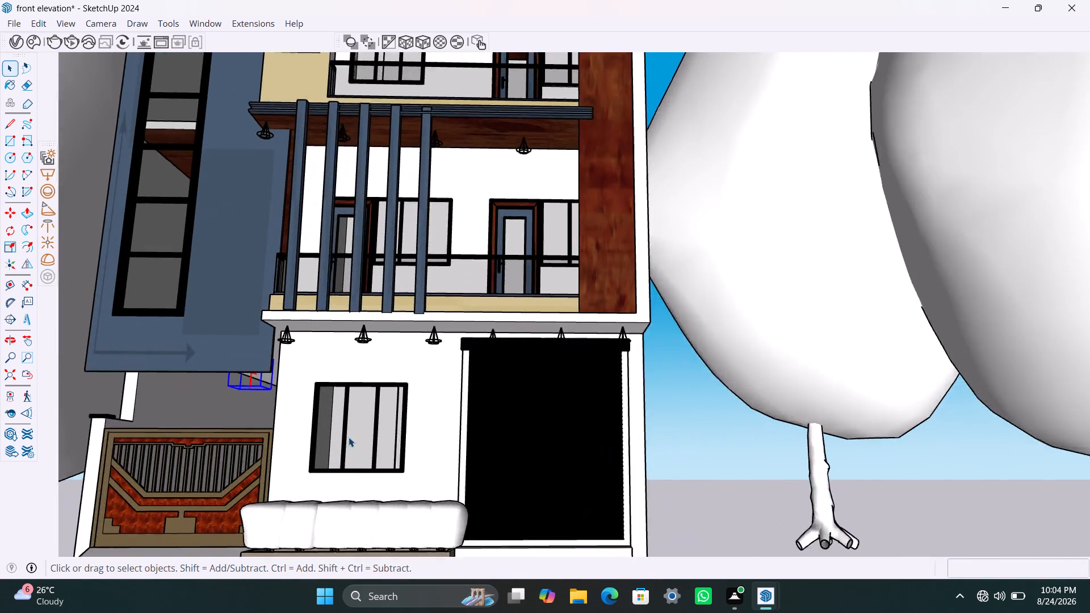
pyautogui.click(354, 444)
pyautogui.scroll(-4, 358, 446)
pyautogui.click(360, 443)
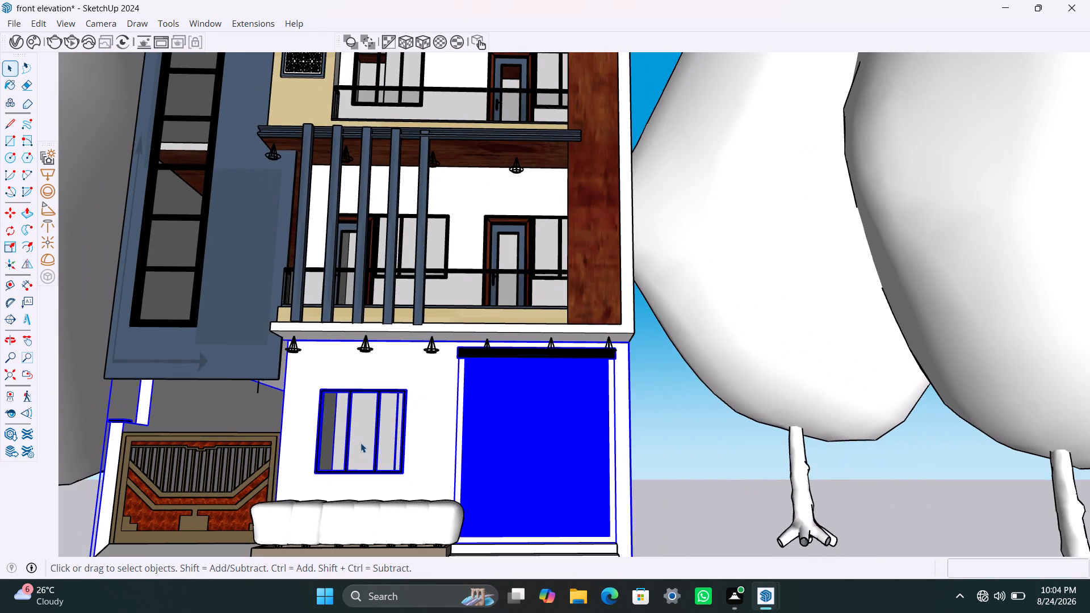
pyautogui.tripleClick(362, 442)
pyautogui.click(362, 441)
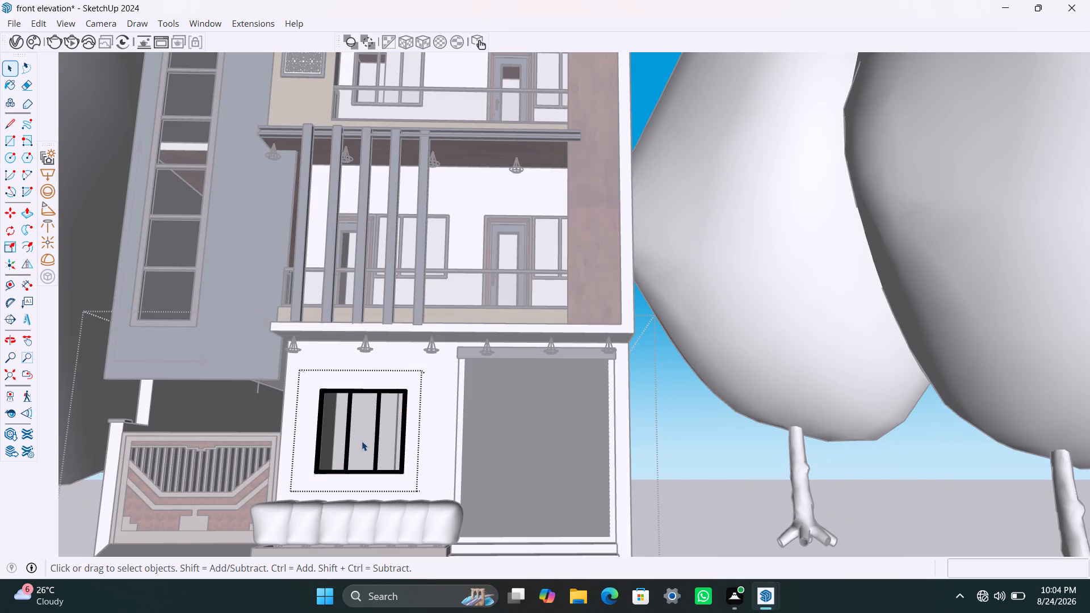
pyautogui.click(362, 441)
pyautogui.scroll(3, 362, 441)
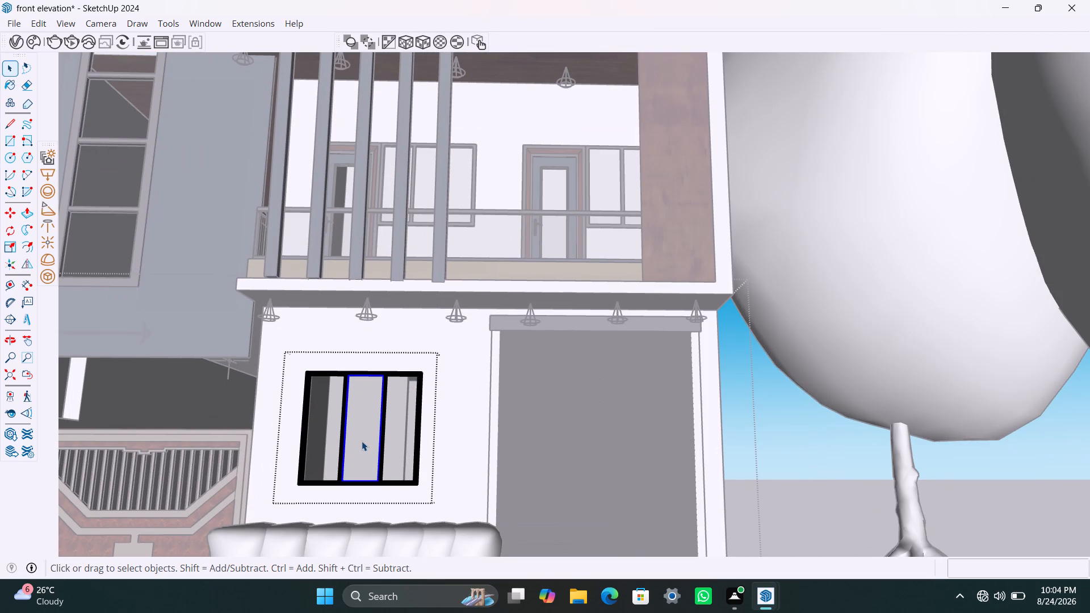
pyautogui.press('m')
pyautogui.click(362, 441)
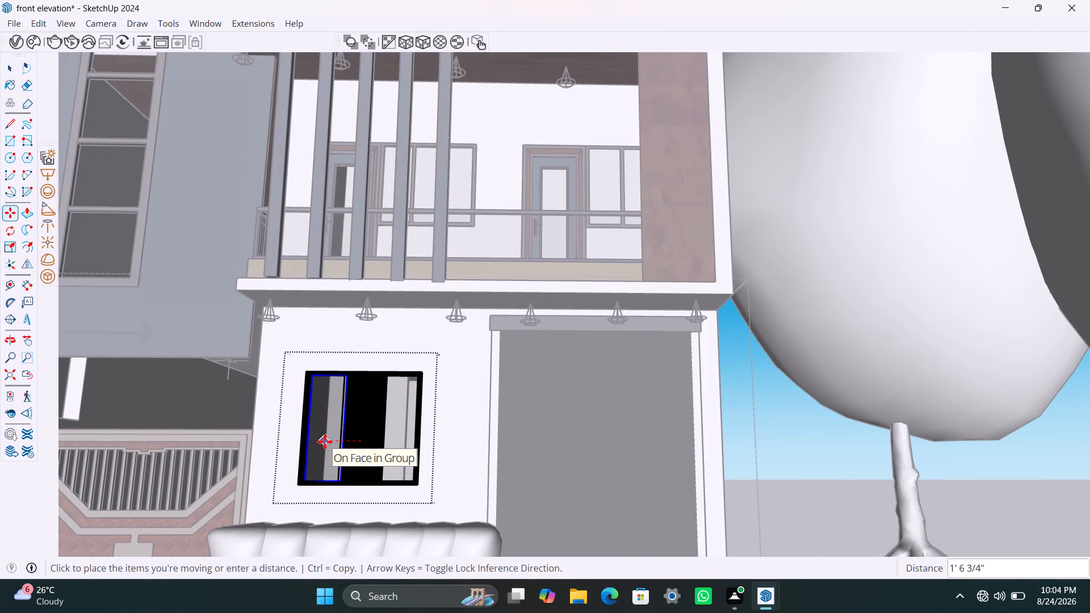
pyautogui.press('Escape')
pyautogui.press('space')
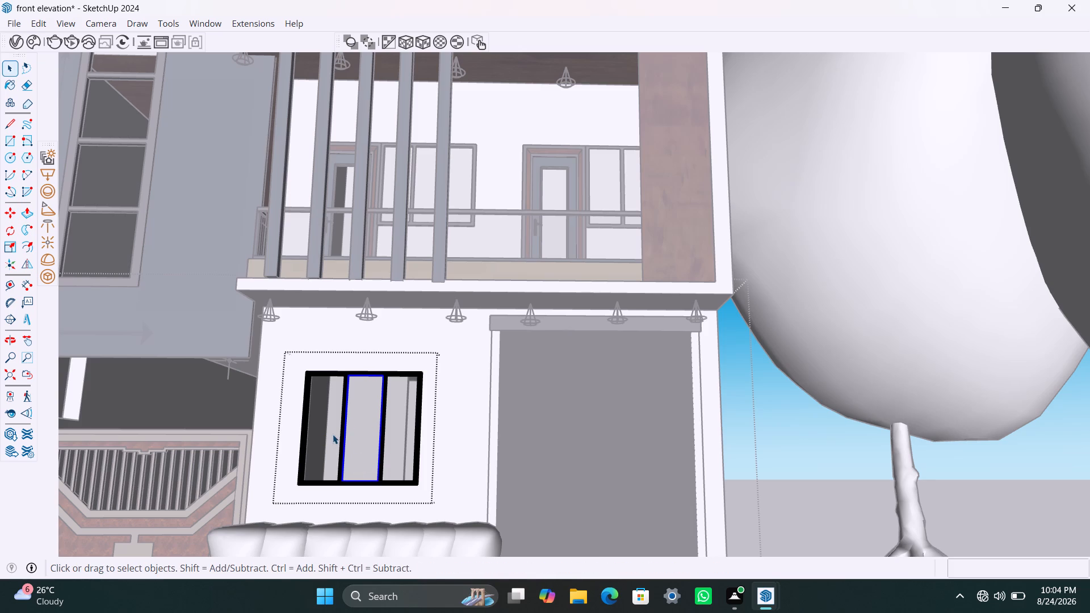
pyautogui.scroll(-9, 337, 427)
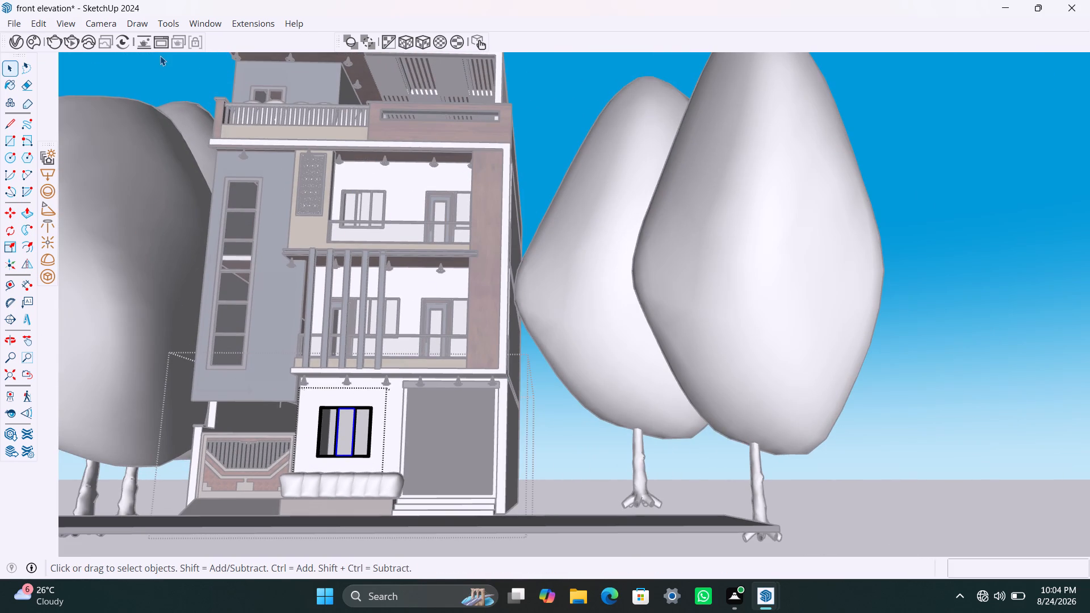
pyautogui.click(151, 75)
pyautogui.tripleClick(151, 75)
# Set the camera to Two Point Perspective, framing the whole front elevation with the road and all four trees.
pyautogui.scroll(-3, 166, 217)
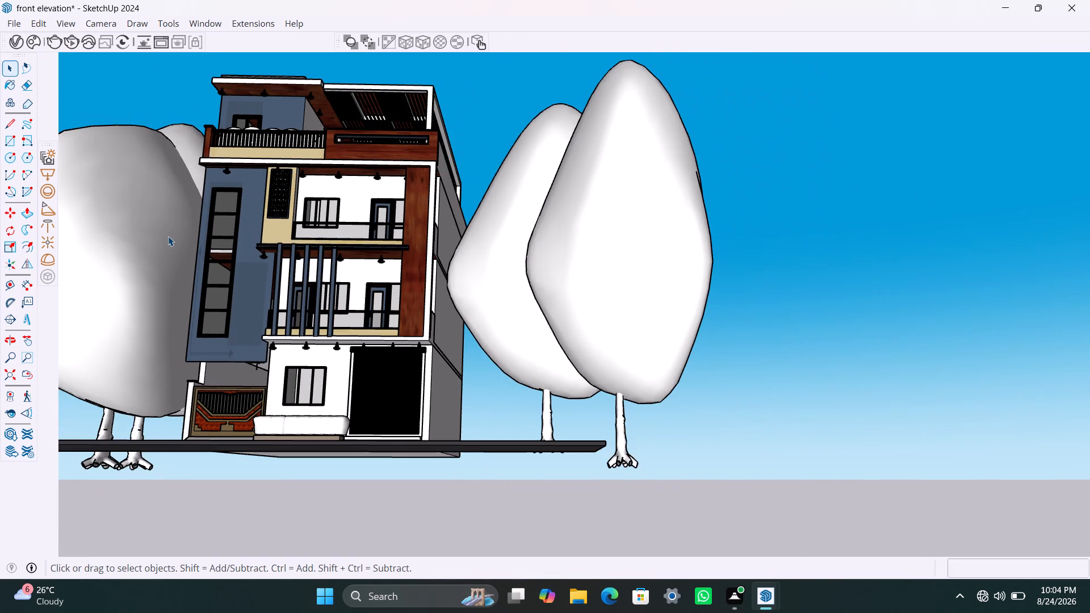
pyautogui.moveTo(168, 236); pyautogui.dragTo(167, 275, button='middle')
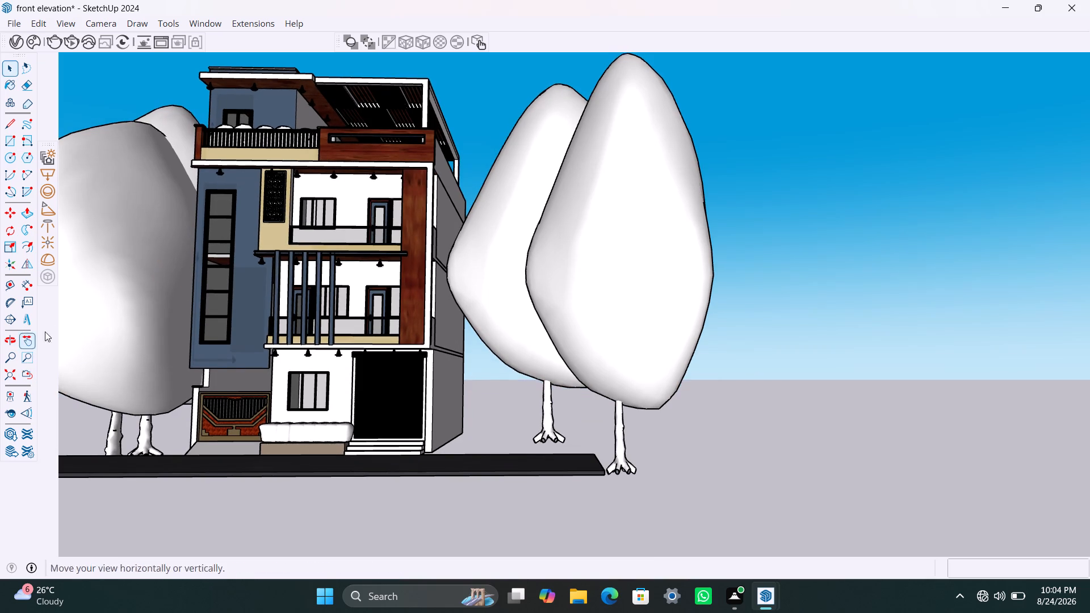
pyautogui.scroll(-3, 67, 337)
pyautogui.moveTo(99, 397); pyautogui.dragTo(106, 429, button='middle')
pyautogui.moveTo(130, 350); pyautogui.dragTo(139, 354, button='middle')
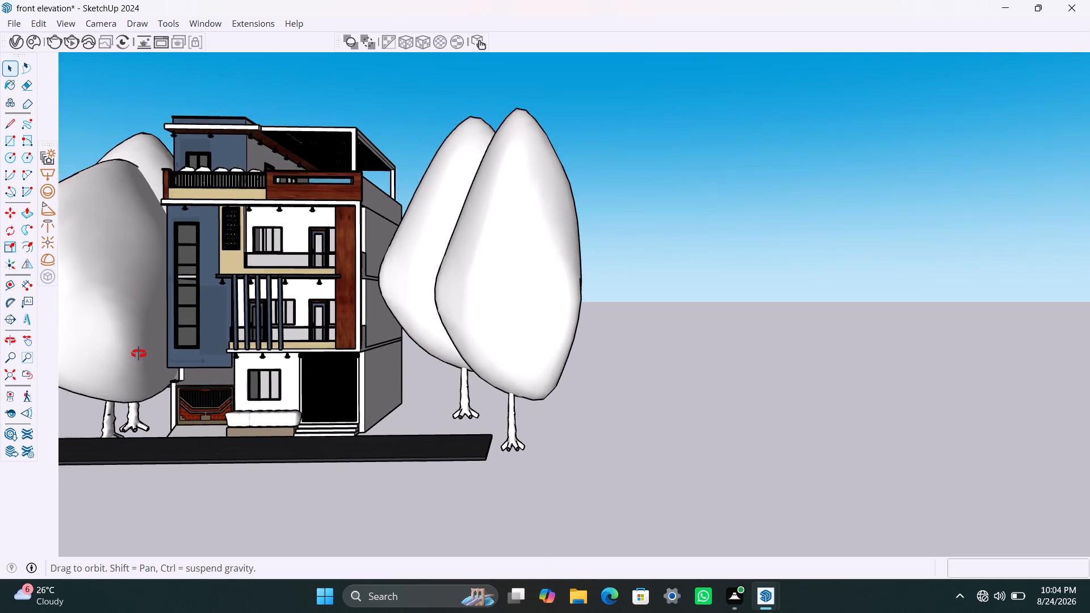
pyautogui.moveTo(139, 354); pyautogui.dragTo(152, 359, button='middle')
pyautogui.scroll(-2, 149, 351)
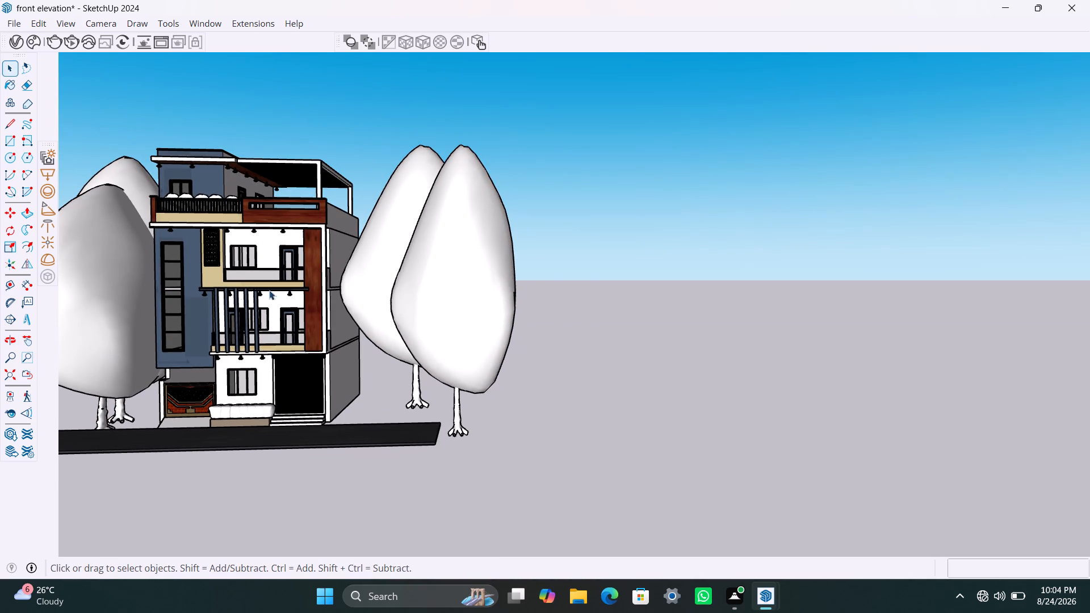
pyautogui.moveTo(238, 320); pyautogui.dragTo(395, 358, button='middle')
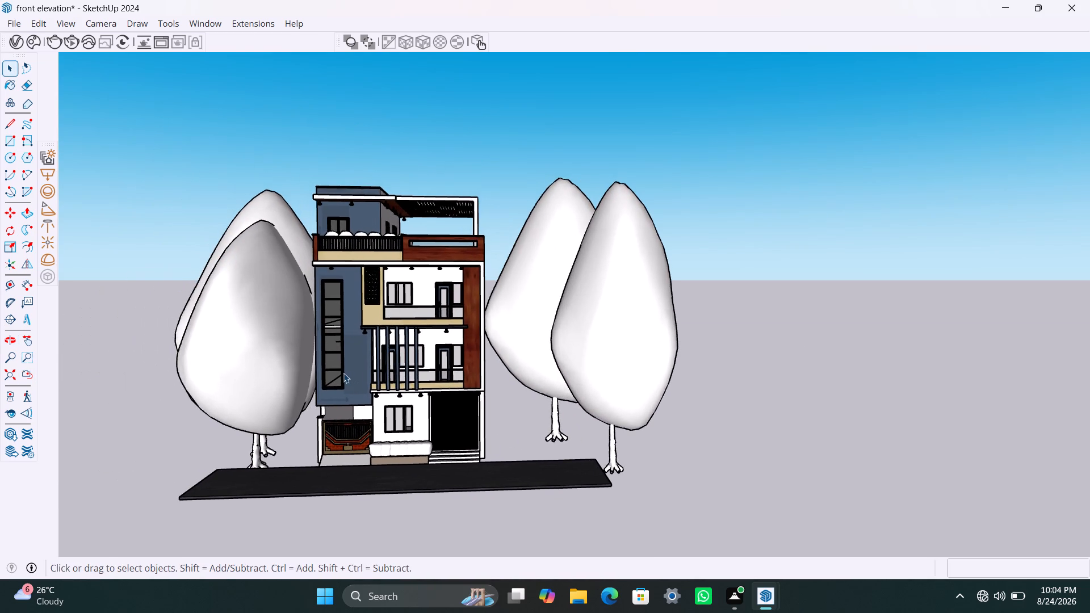
pyautogui.moveTo(346, 384); pyautogui.dragTo(295, 394, button='middle')
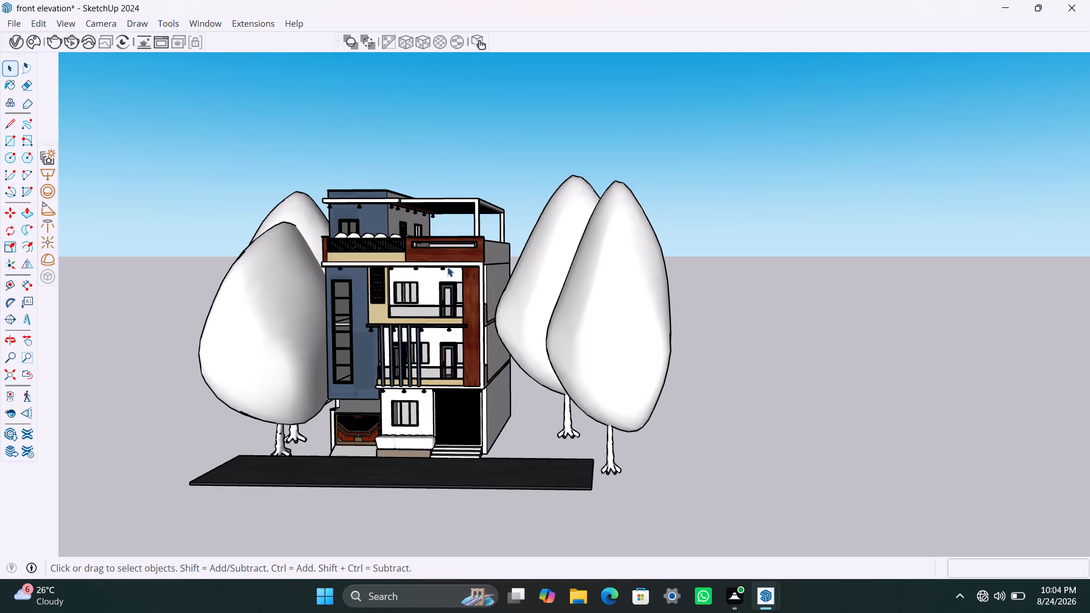
pyautogui.scroll(-2, 416, 329)
pyautogui.moveTo(406, 347); pyautogui.dragTo(488, 352, button='middle')
pyautogui.scroll(3, 470, 351)
pyautogui.moveTo(472, 350); pyautogui.dragTo(491, 345, button='middle')
pyautogui.scroll(2, 488, 328)
pyautogui.middleClick(488, 327)
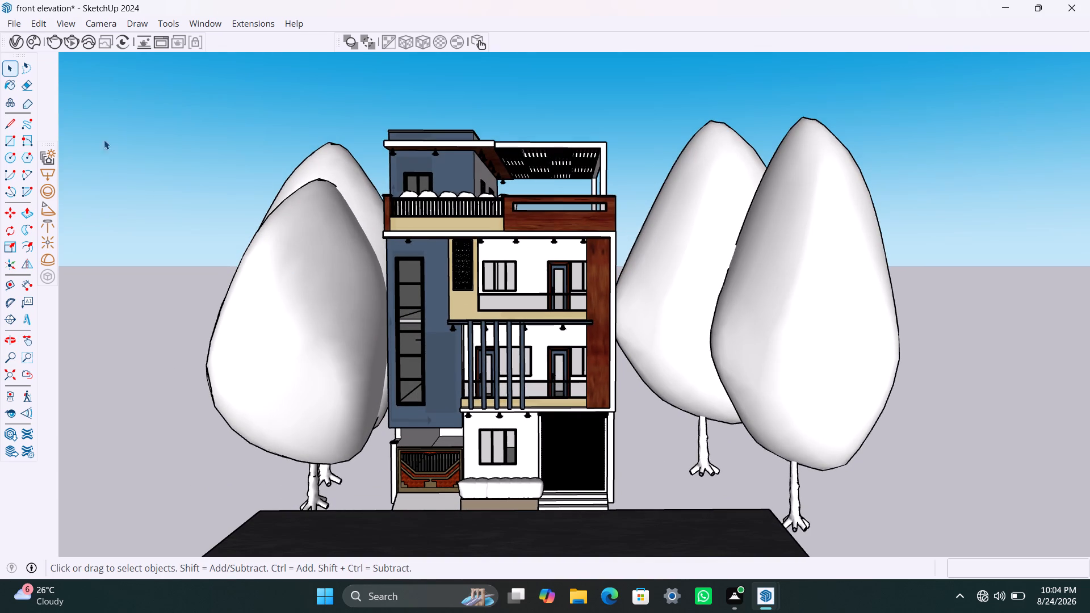
pyautogui.click(100, 27)
pyautogui.click(124, 131)
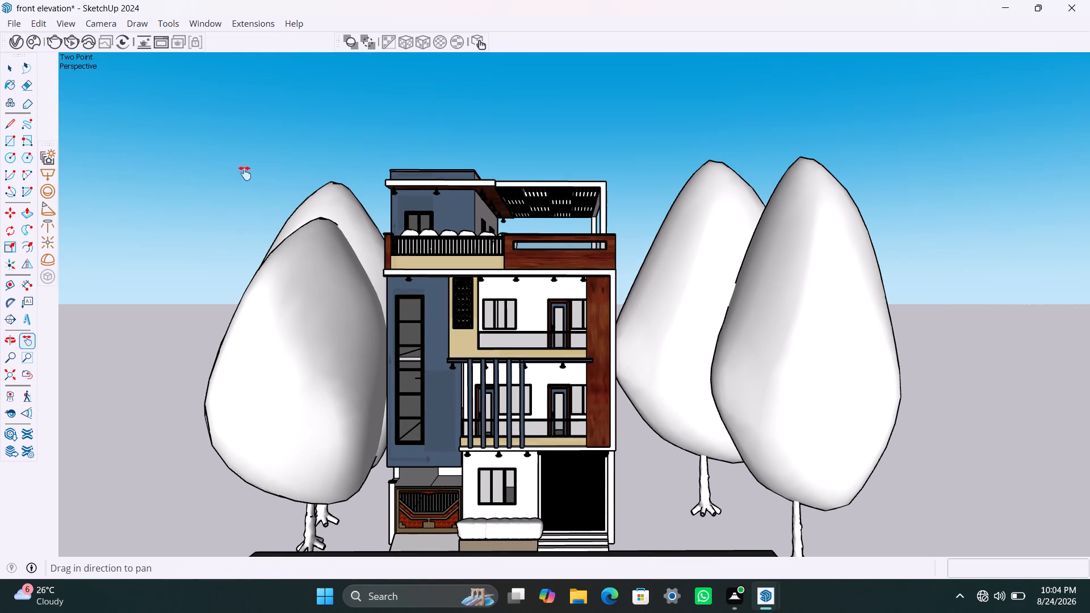
pyautogui.moveTo(471, 325); pyautogui.dragTo(472, 323, button='middle')
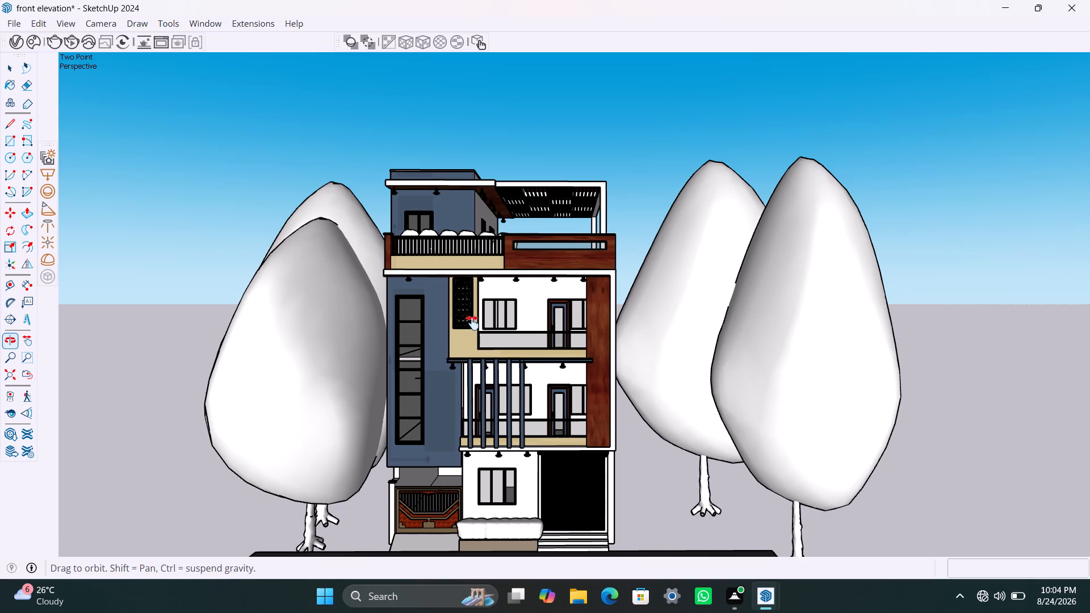
pyautogui.moveTo(472, 323); pyautogui.dragTo(477, 269, button='middle')
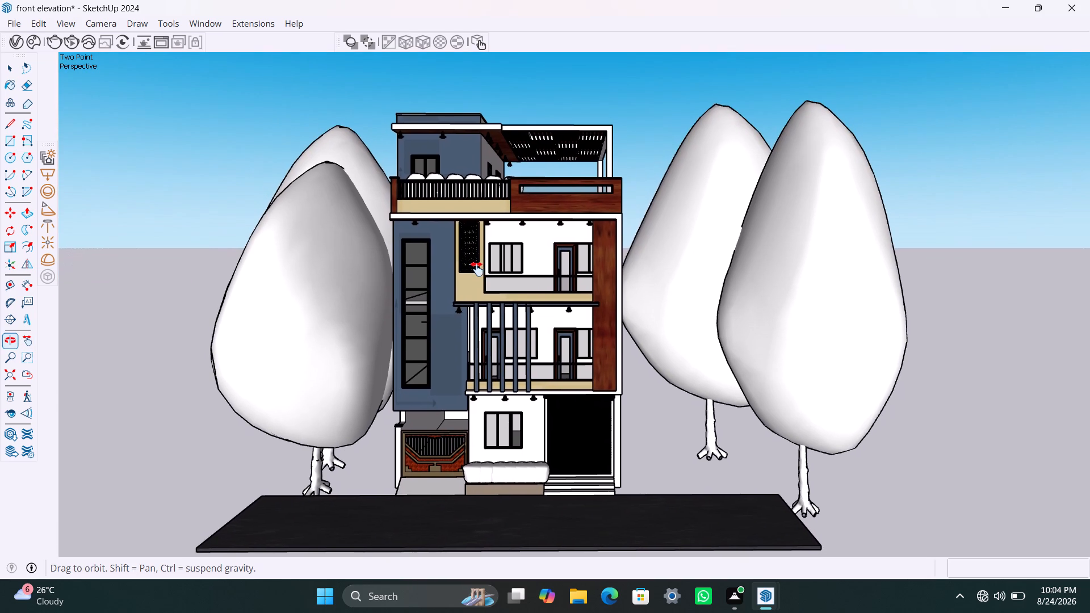
pyautogui.moveTo(477, 269); pyautogui.dragTo(480, 261, button='middle')
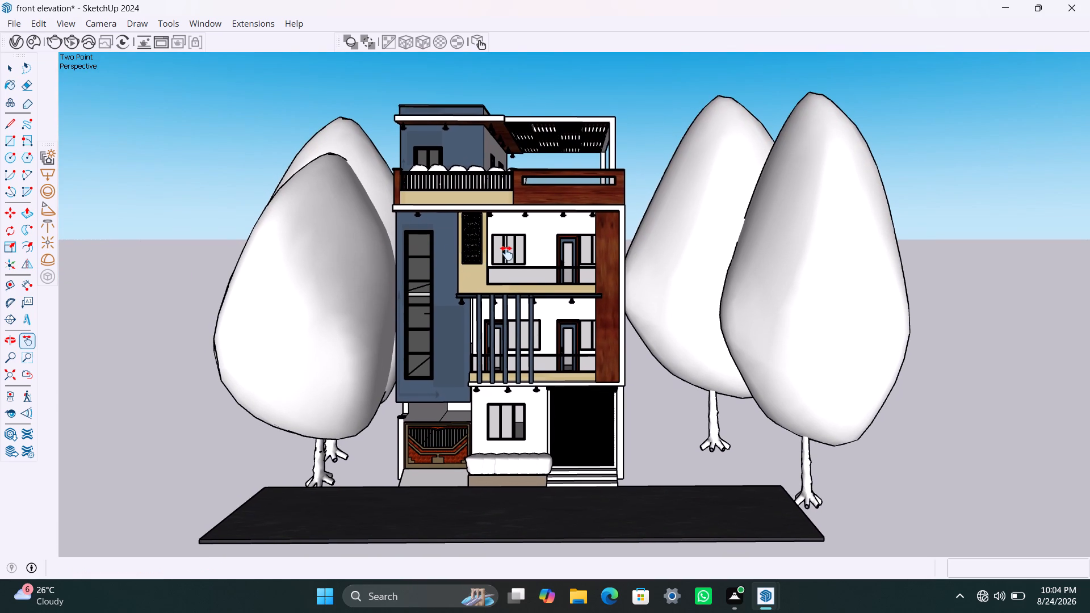
# Render the current two-point view in V-Ray to check the elevation and trees, stopping early and dismissing the frame buffer.
pyautogui.scroll(1, 506, 253)
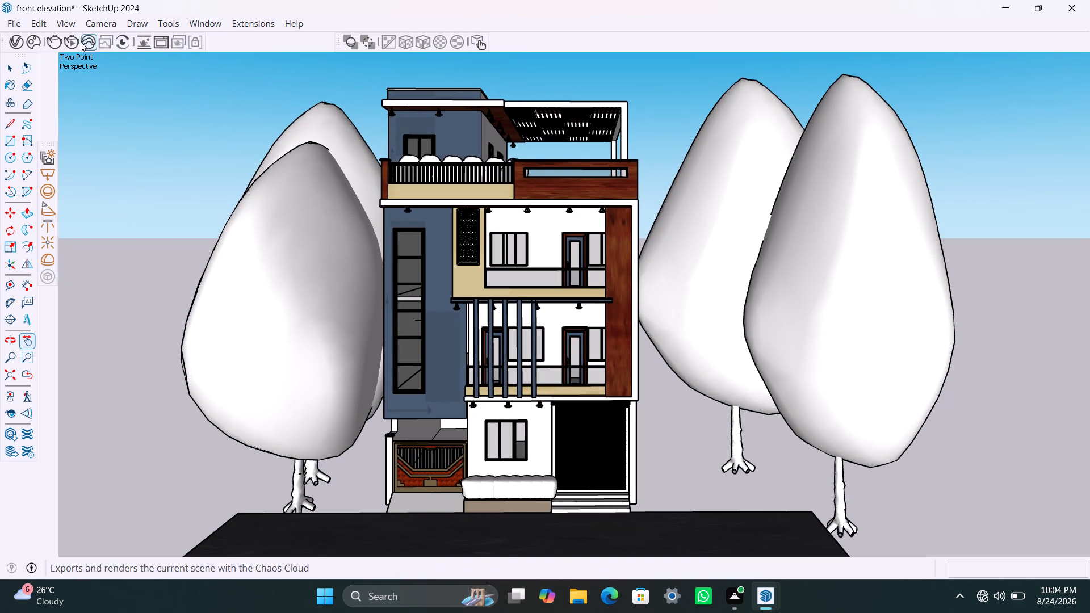
pyautogui.click(73, 39)
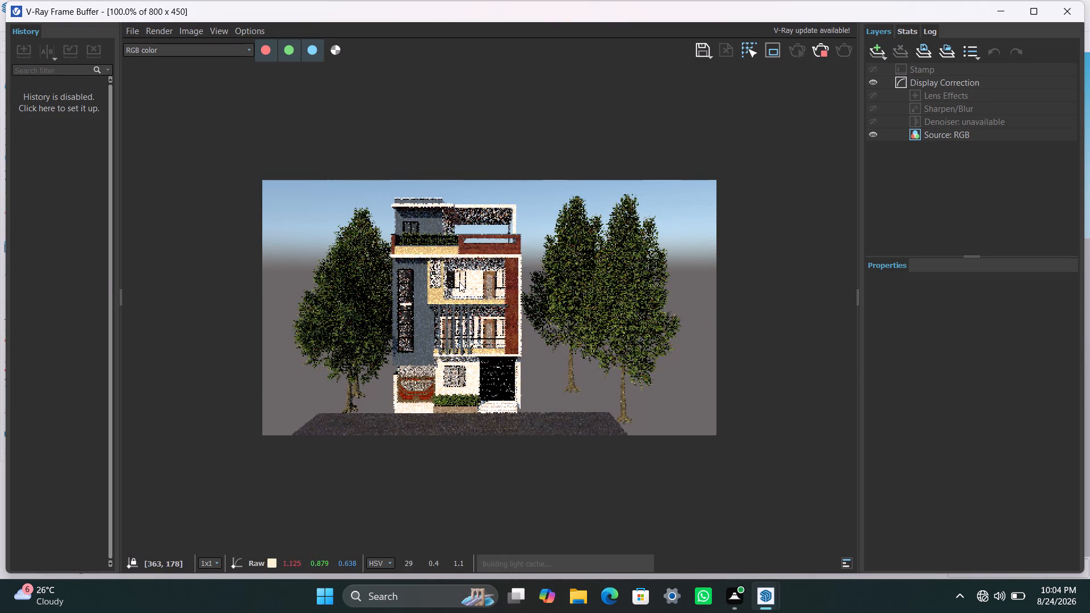
pyautogui.click(825, 53)
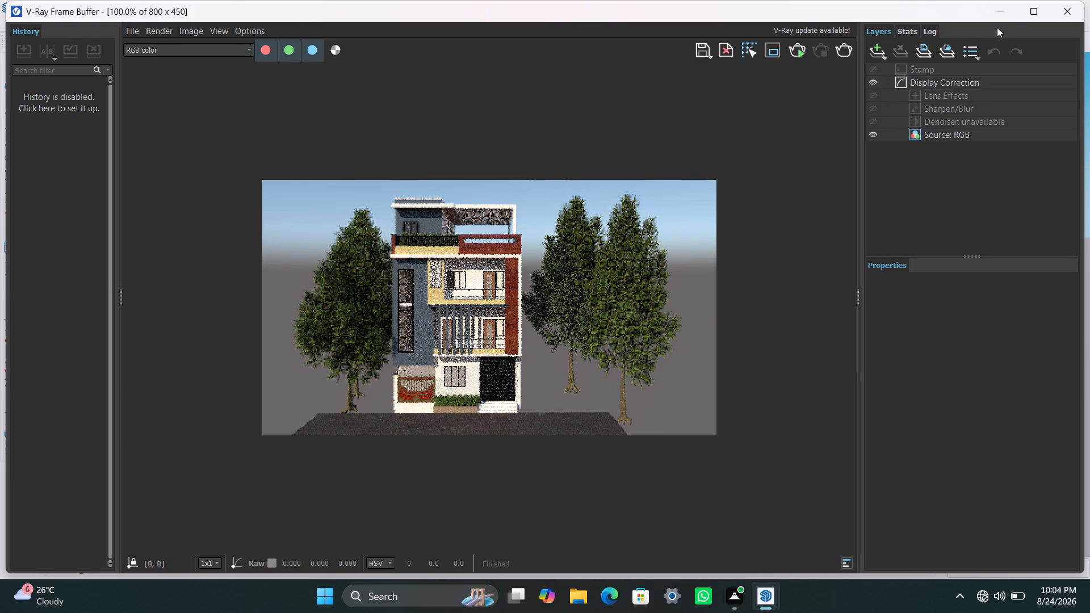
pyautogui.click(999, 10)
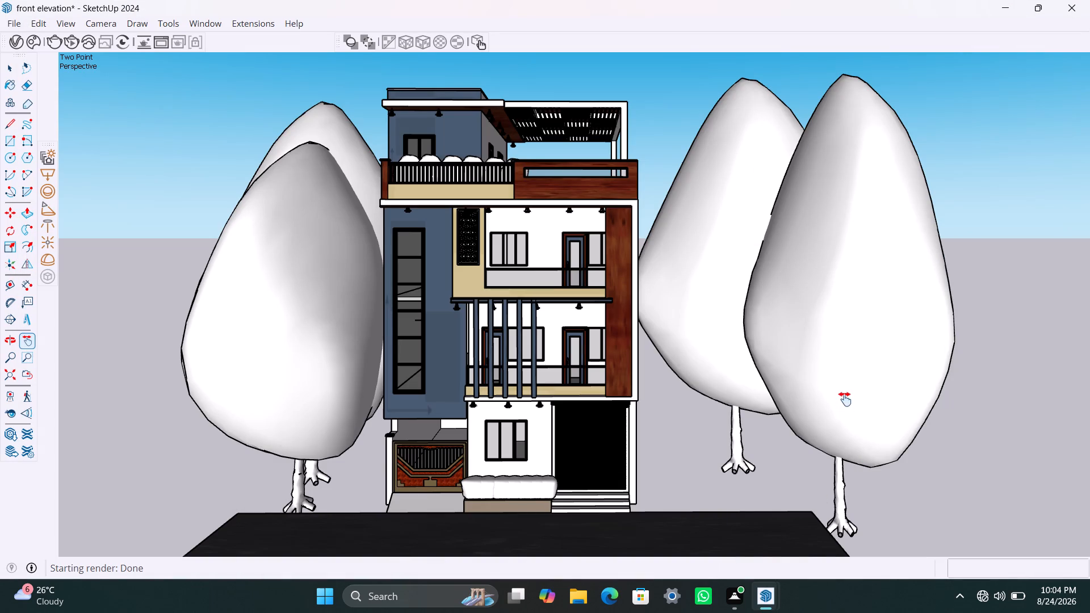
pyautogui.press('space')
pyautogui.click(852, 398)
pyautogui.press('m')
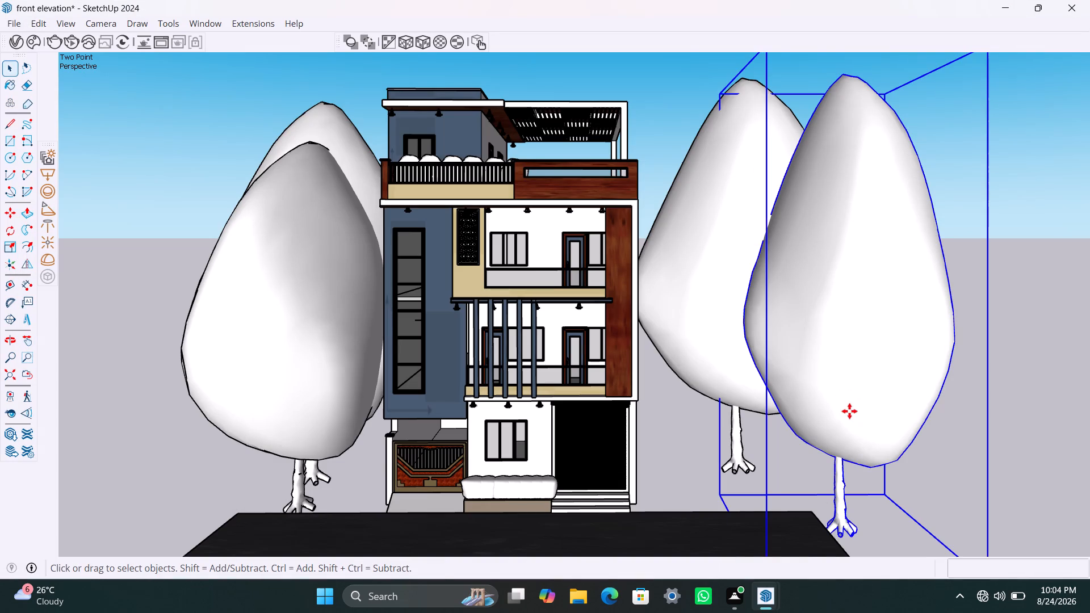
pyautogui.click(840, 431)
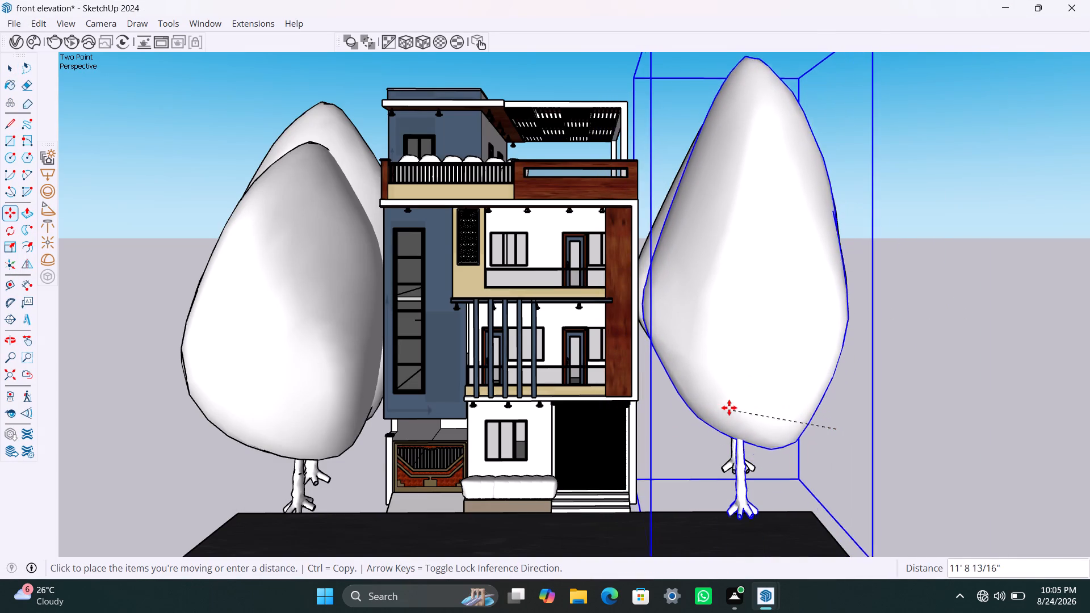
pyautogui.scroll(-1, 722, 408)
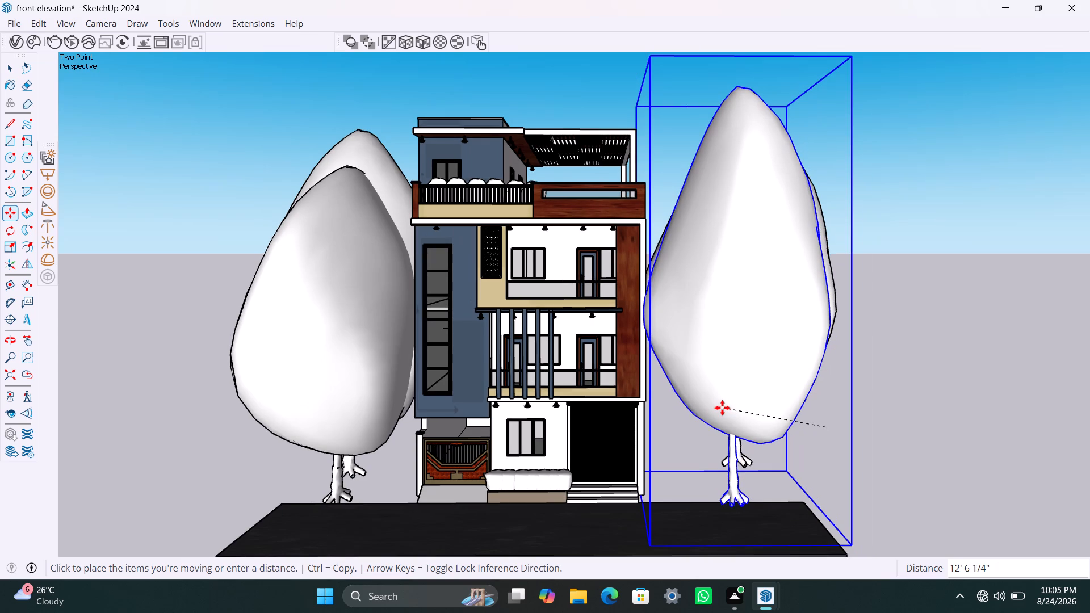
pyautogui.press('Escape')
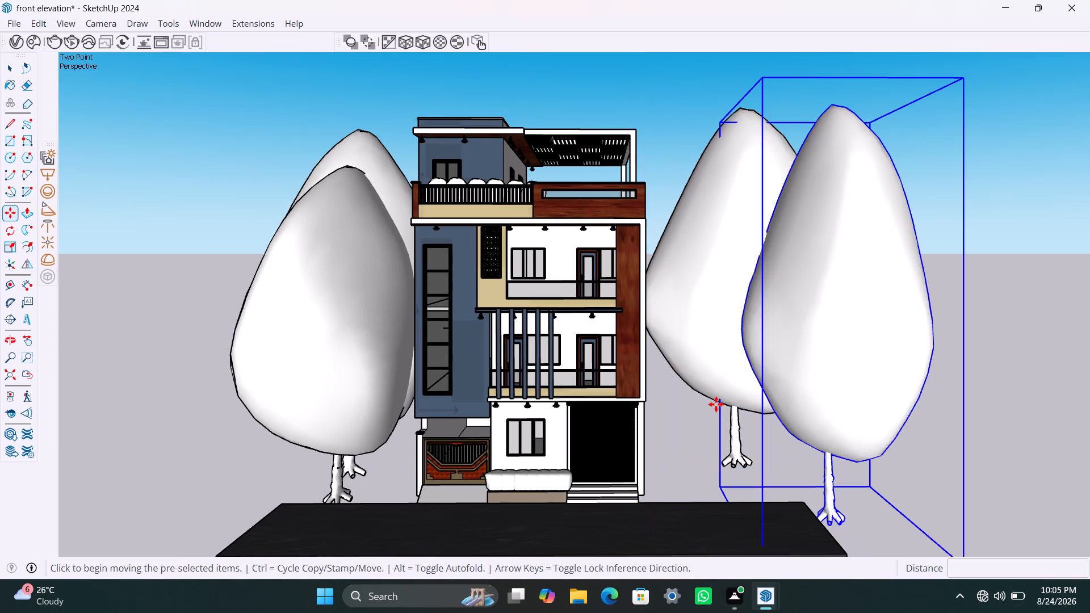
# Move the front tree on the entrance side about 19' 10" along the road toward the building.
pyautogui.press('space')
pyautogui.scroll(3, 747, 447)
pyautogui.moveTo(725, 482); pyautogui.dragTo(702, 482, button='middle')
pyautogui.scroll(-6, 810, 410)
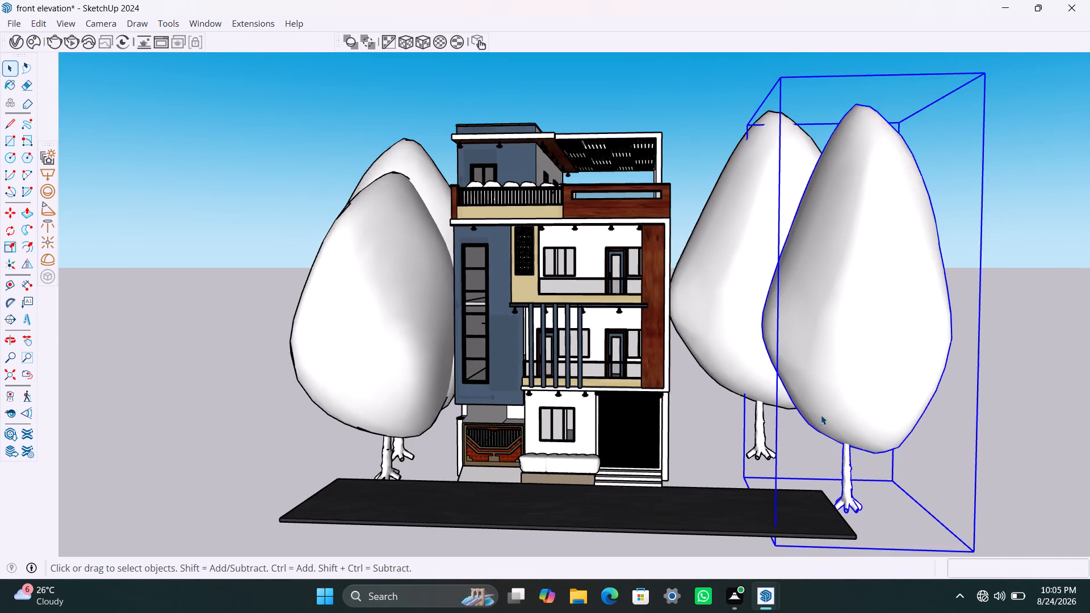
pyautogui.scroll(-1, 821, 415)
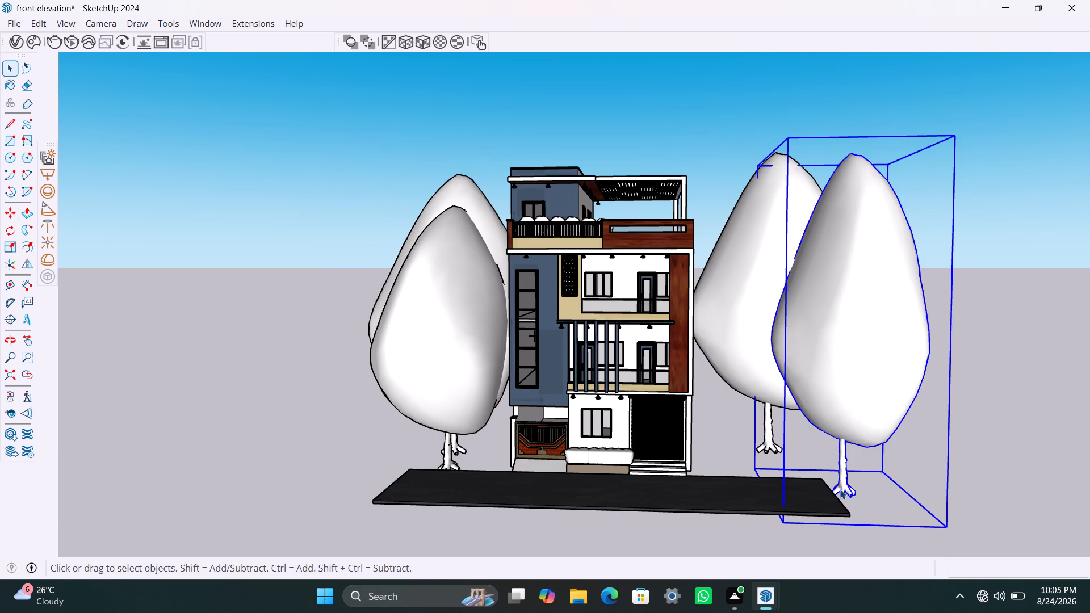
pyautogui.press('m')
pyautogui.click(841, 488)
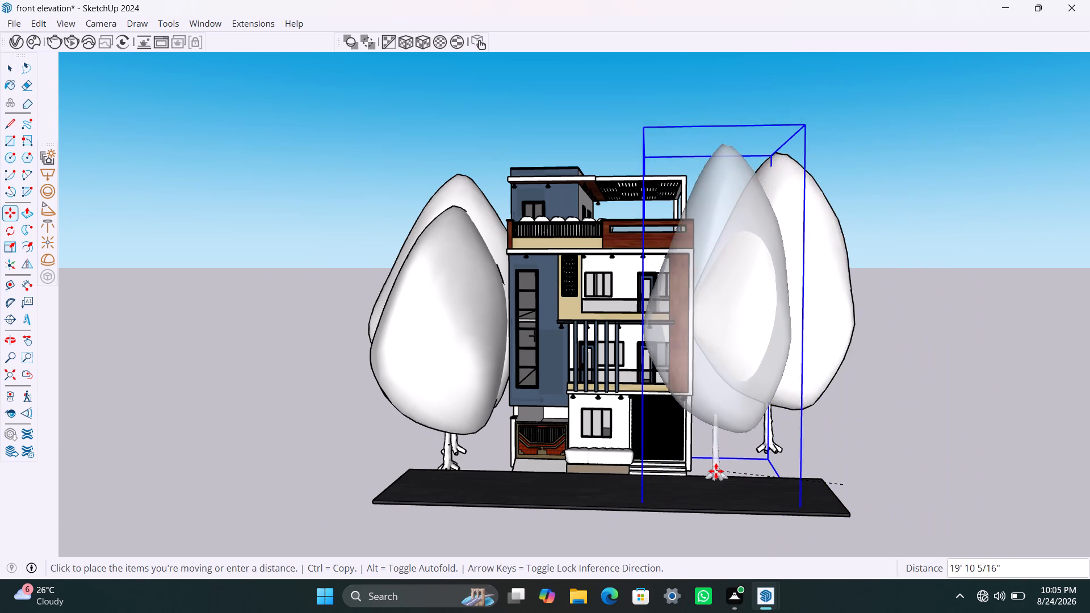
pyautogui.click(715, 474)
pyautogui.press('space')
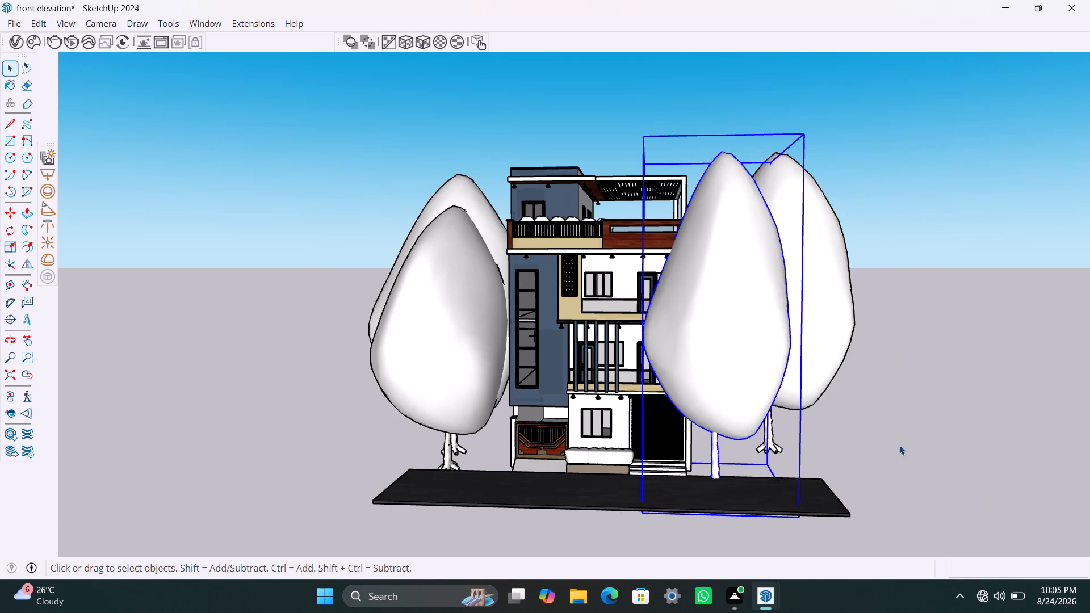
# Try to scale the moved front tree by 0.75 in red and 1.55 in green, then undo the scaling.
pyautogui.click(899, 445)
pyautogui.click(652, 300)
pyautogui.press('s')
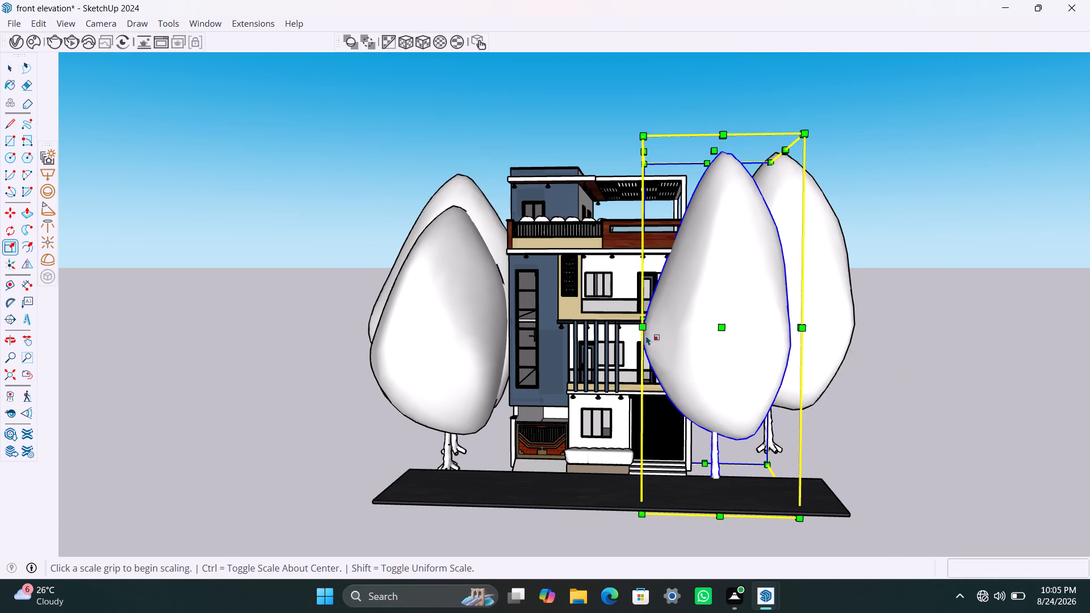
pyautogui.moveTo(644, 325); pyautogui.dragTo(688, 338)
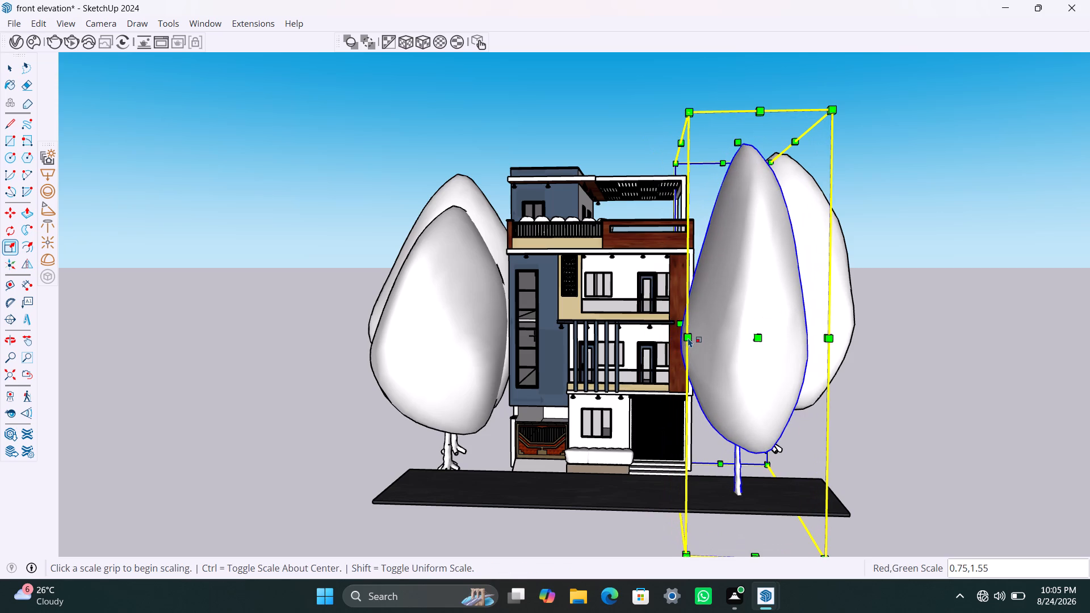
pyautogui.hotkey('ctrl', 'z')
# Scale the front tree near the entrance to make it narrower and a little over half its height.
pyautogui.scroll(-2, 712, 326)
pyautogui.moveTo(687, 359); pyautogui.dragTo(841, 419, button='middle')
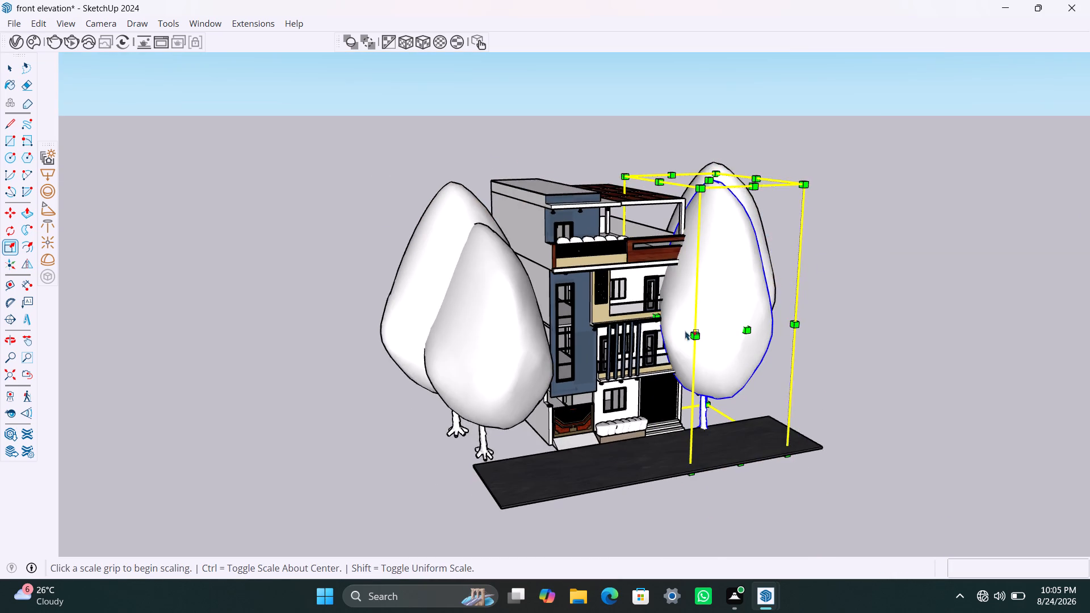
pyautogui.scroll(4, 667, 328)
pyautogui.moveTo(653, 312); pyautogui.dragTo(719, 309)
pyautogui.moveTo(768, 104); pyautogui.dragTo(733, 282)
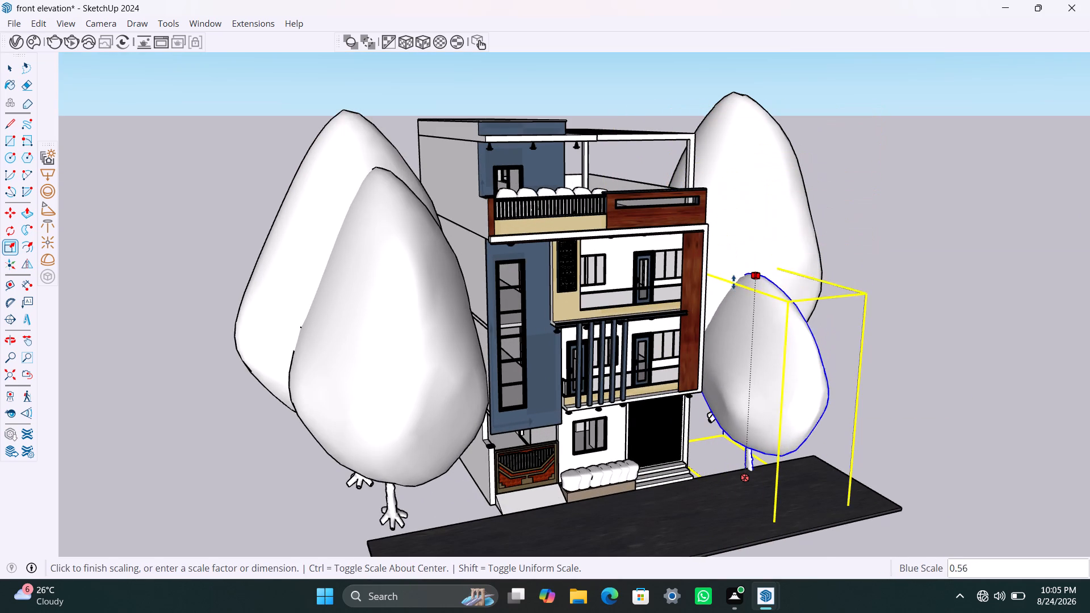
pyautogui.moveTo(733, 282); pyautogui.dragTo(739, 262)
# Widen the shortened front tree slightly along the red axis, to a scale just over 1.06.
pyautogui.moveTo(789, 434); pyautogui.dragTo(726, 445, button='middle')
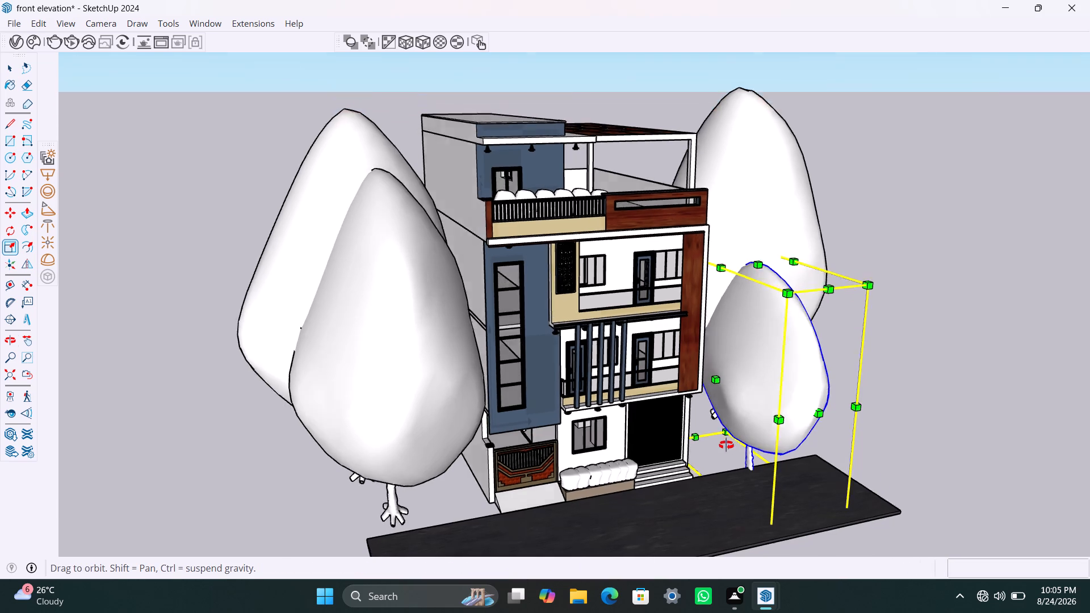
pyautogui.moveTo(726, 445); pyautogui.dragTo(600, 414, button='middle')
pyautogui.scroll(3, 719, 442)
pyautogui.moveTo(709, 391); pyautogui.dragTo(699, 391)
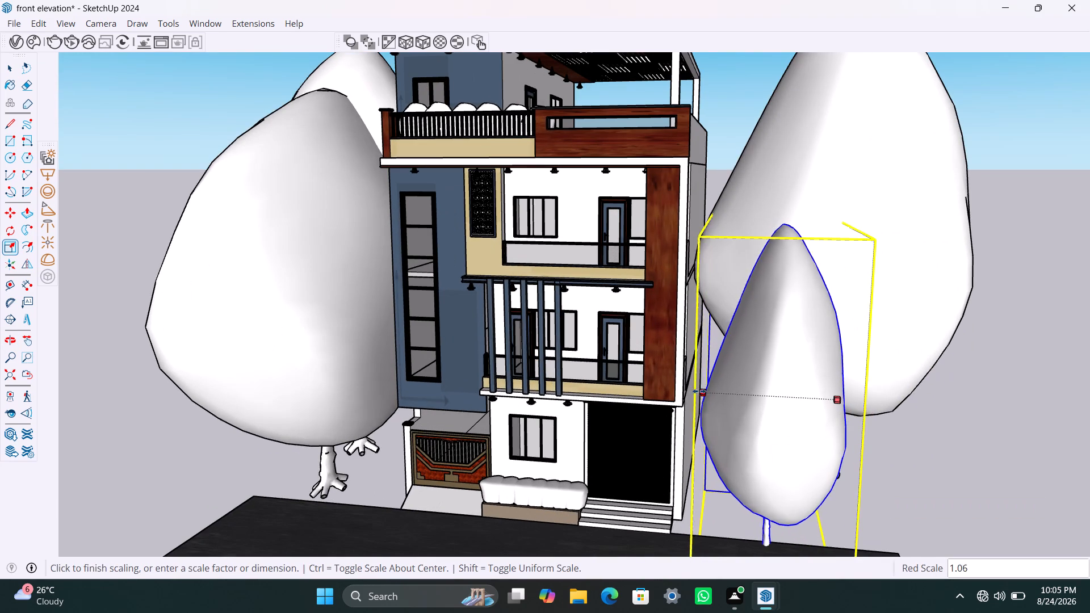
pyautogui.moveTo(699, 391); pyautogui.dragTo(695, 391)
pyautogui.press('space')
pyautogui.click(905, 439)
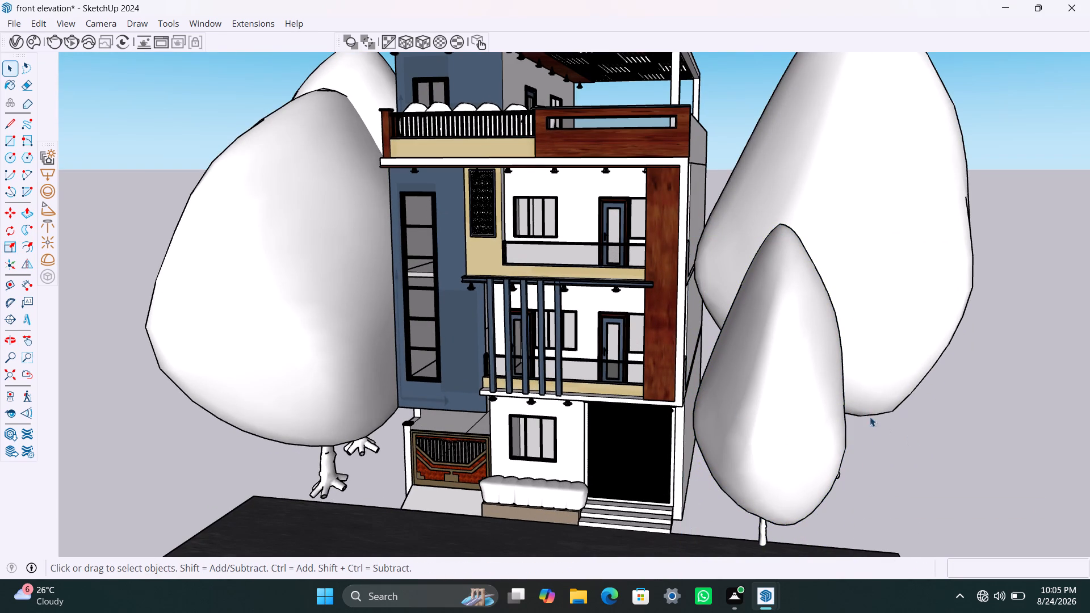
# Scale down the height of the large tree behind the small front tree slightly, to just under 0.97.
pyautogui.scroll(-7, 958, 371)
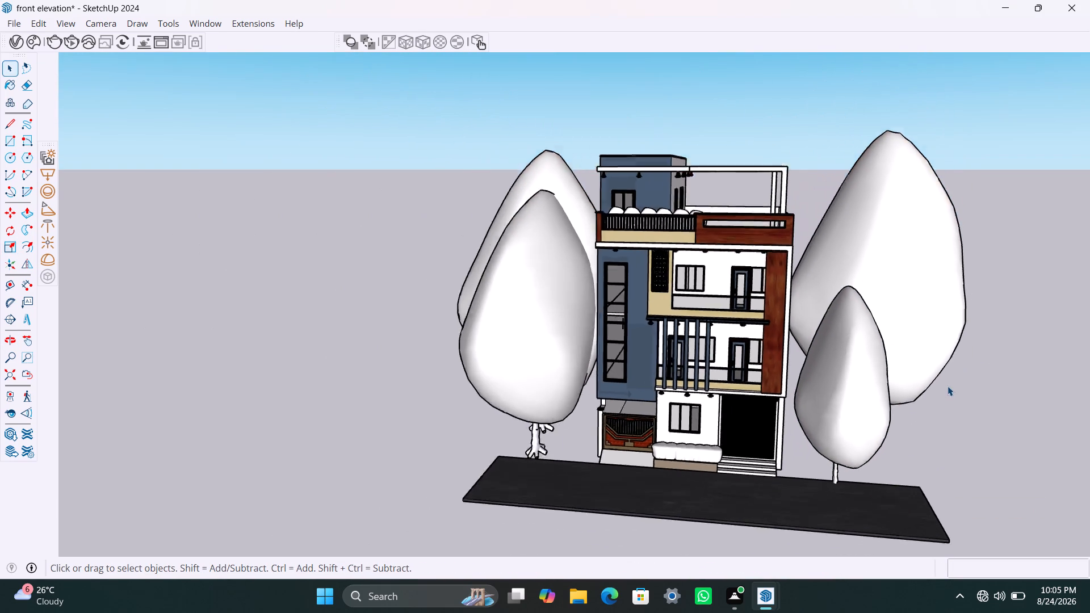
pyautogui.scroll(-2, 948, 386)
pyautogui.keyDown('shift'); pyautogui.moveTo(964, 372); pyautogui.dragTo(856, 376, button='middle'); pyautogui.keyUp('shift')
pyautogui.click(848, 305)
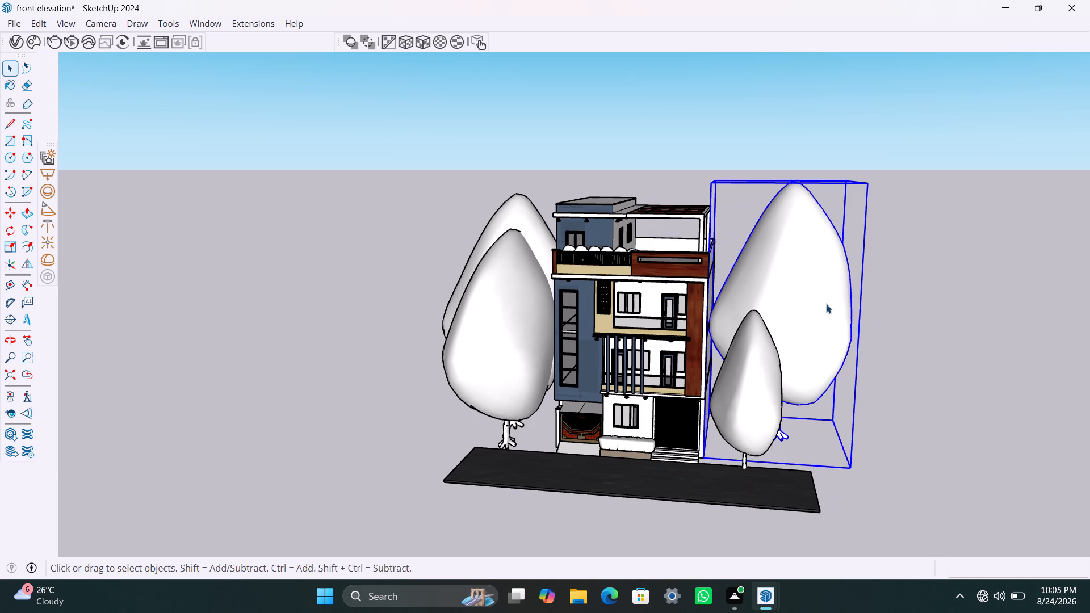
pyautogui.press('s')
pyautogui.click(711, 306)
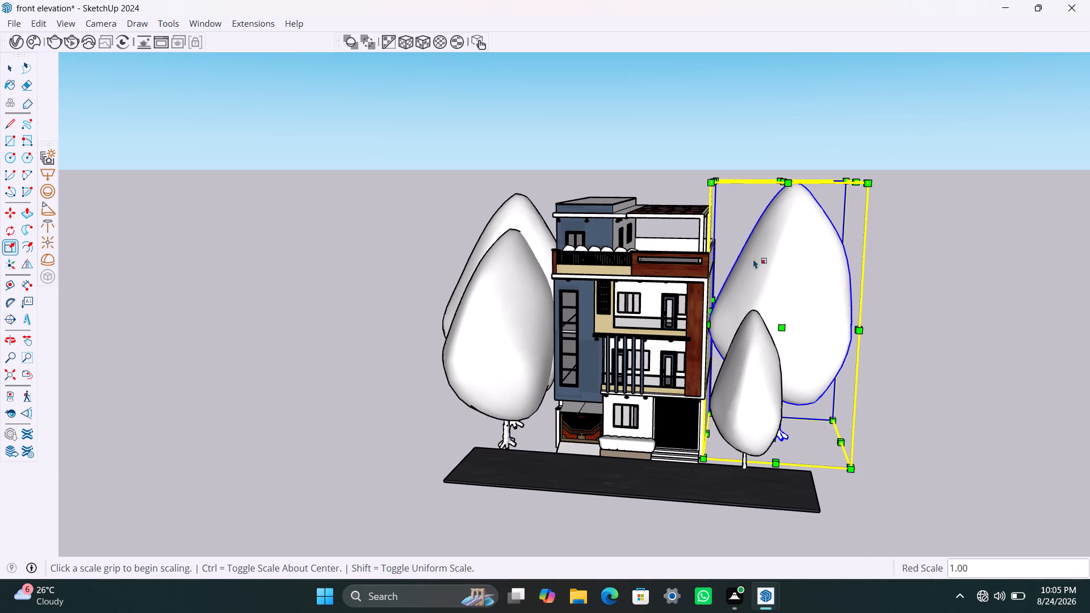
pyautogui.moveTo(781, 179); pyautogui.dragTo(781, 194)
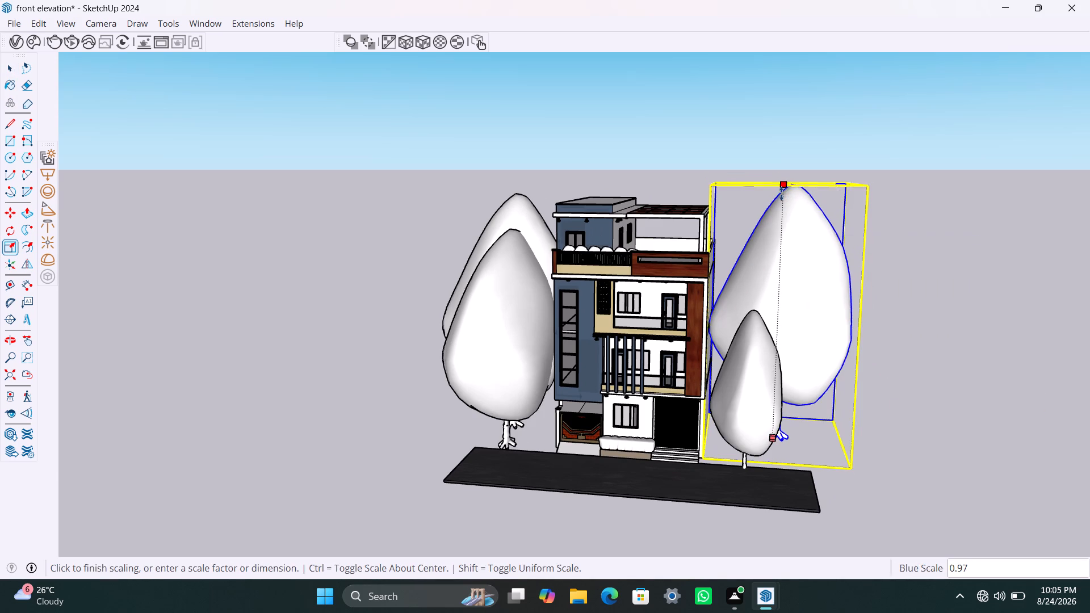
pyautogui.moveTo(781, 194); pyautogui.dragTo(781, 197)
# Narrow the large rear tree to about 0.94 along the red axis and lower its height a little more.
pyautogui.moveTo(874, 346); pyautogui.dragTo(720, 346, button='middle')
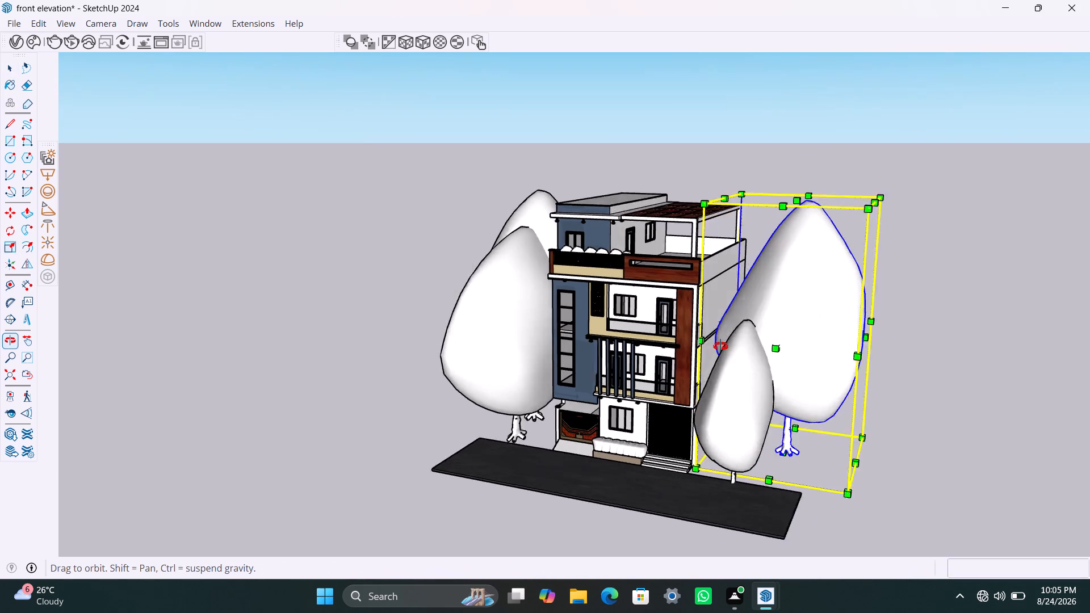
pyautogui.moveTo(720, 346); pyautogui.dragTo(715, 345, button='middle')
pyautogui.scroll(1, 887, 340)
pyautogui.moveTo(871, 352); pyautogui.dragTo(857, 350)
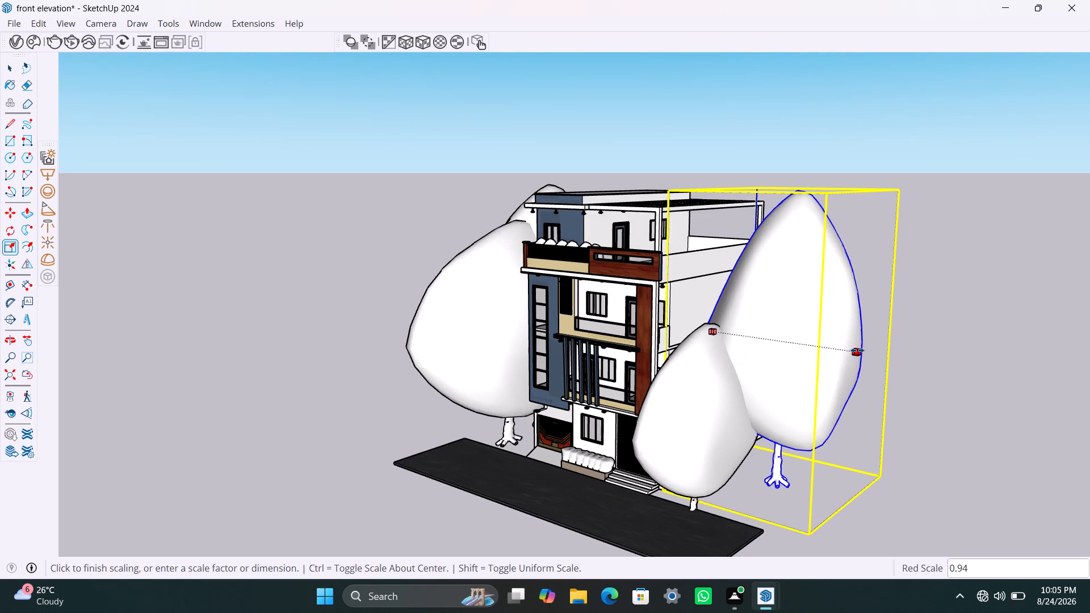
pyautogui.moveTo(857, 350); pyautogui.dragTo(853, 347)
pyautogui.moveTo(789, 190); pyautogui.dragTo(788, 190)
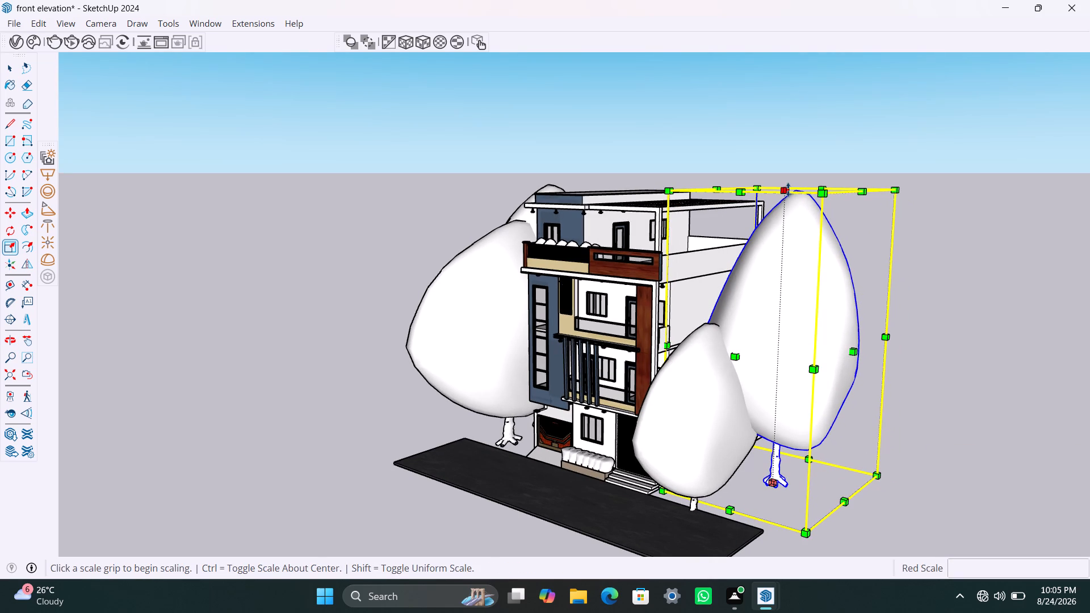
pyautogui.moveTo(788, 190); pyautogui.dragTo(789, 209)
pyautogui.click(918, 230)
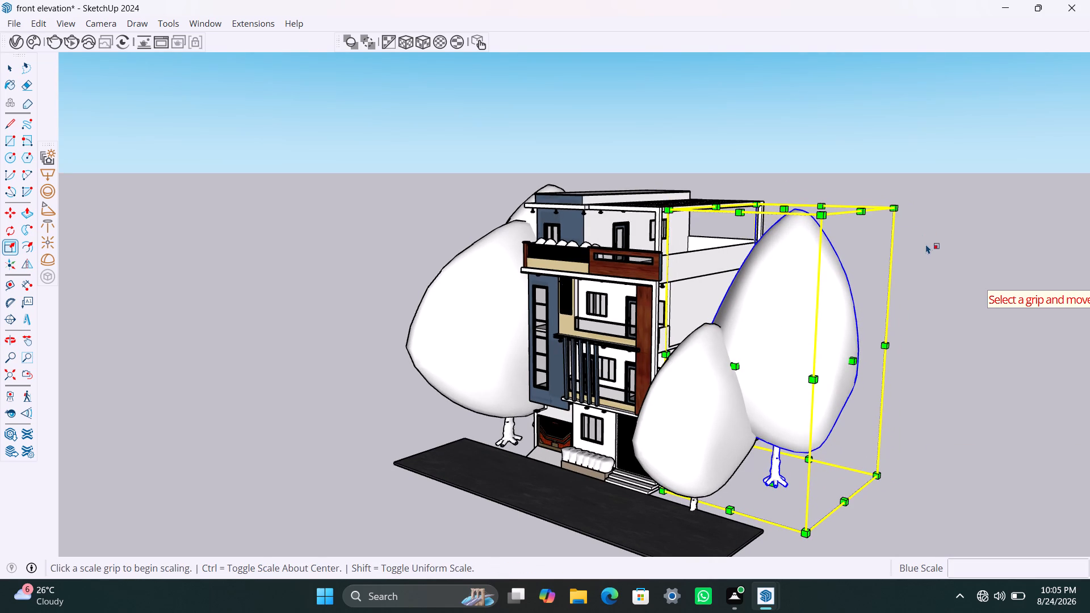
pyautogui.press('space')
# Examine the resized trees beside the building from several front angles to judge their proportions.
pyautogui.scroll(-4, 909, 392)
pyautogui.moveTo(844, 409); pyautogui.dragTo(908, 417, button='middle')
pyautogui.scroll(3, 841, 402)
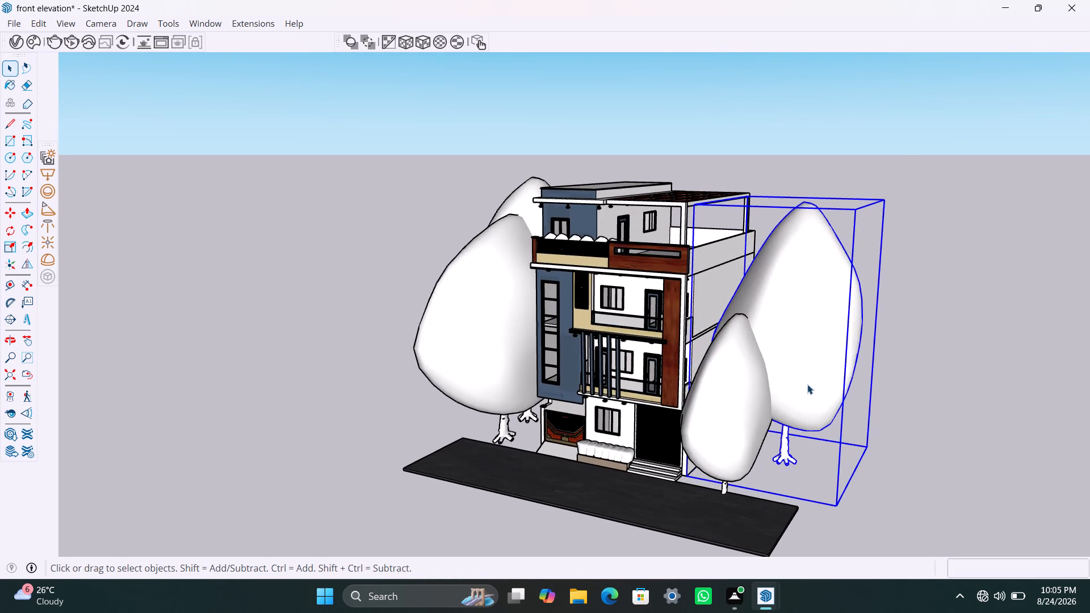
pyautogui.scroll(3, 773, 390)
pyautogui.moveTo(786, 425); pyautogui.dragTo(909, 401, button='middle')
pyautogui.scroll(-1, 715, 448)
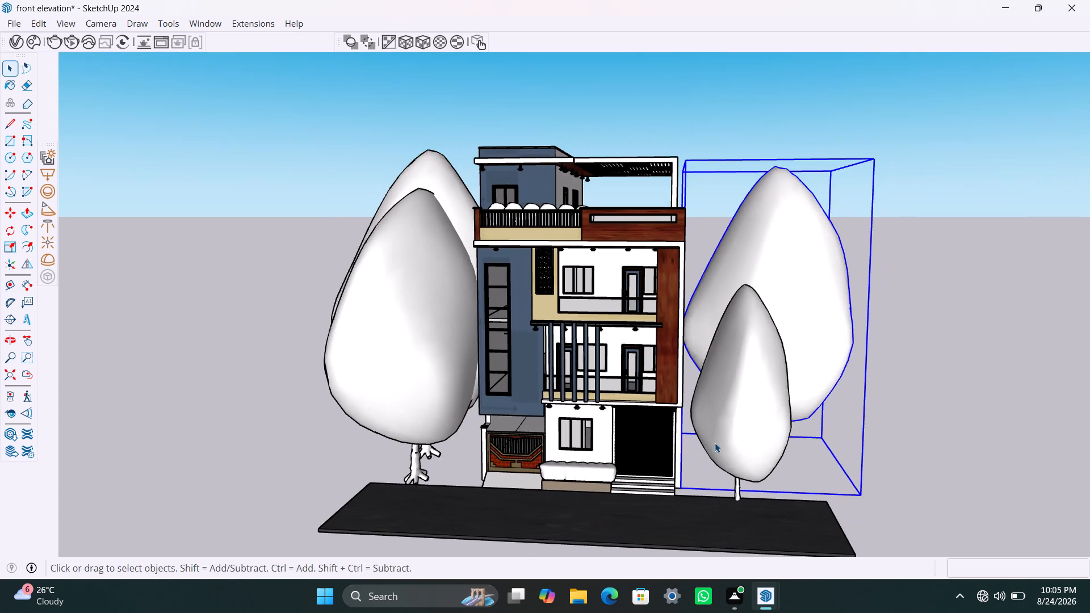
pyautogui.click(933, 381)
pyautogui.scroll(3, 741, 499)
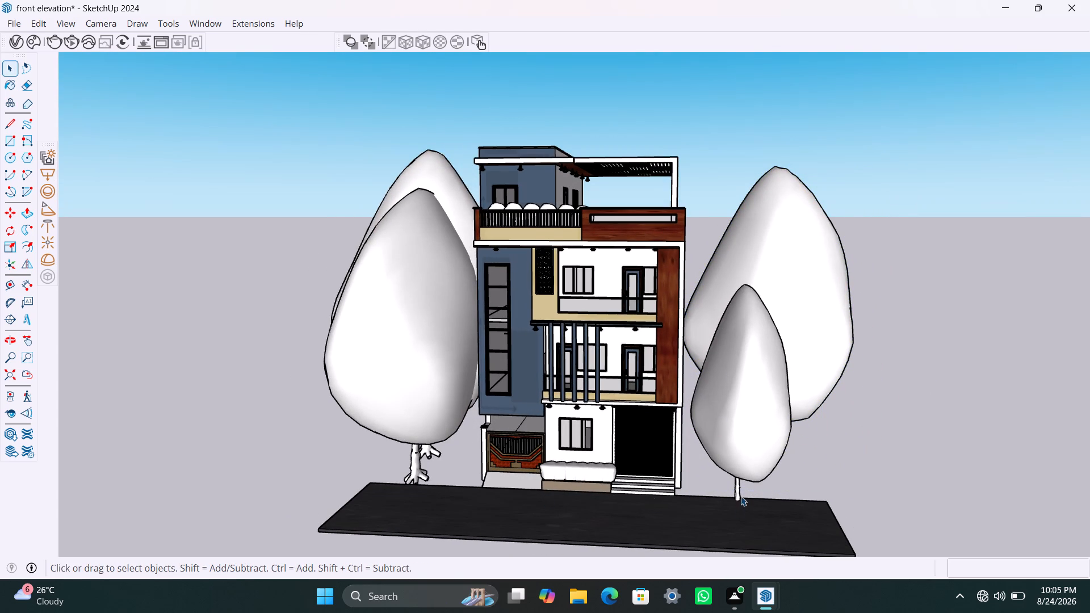
pyautogui.scroll(1, 741, 496)
pyautogui.scroll(-7, 527, 467)
pyautogui.moveTo(610, 460); pyautogui.dragTo(655, 464, button='middle')
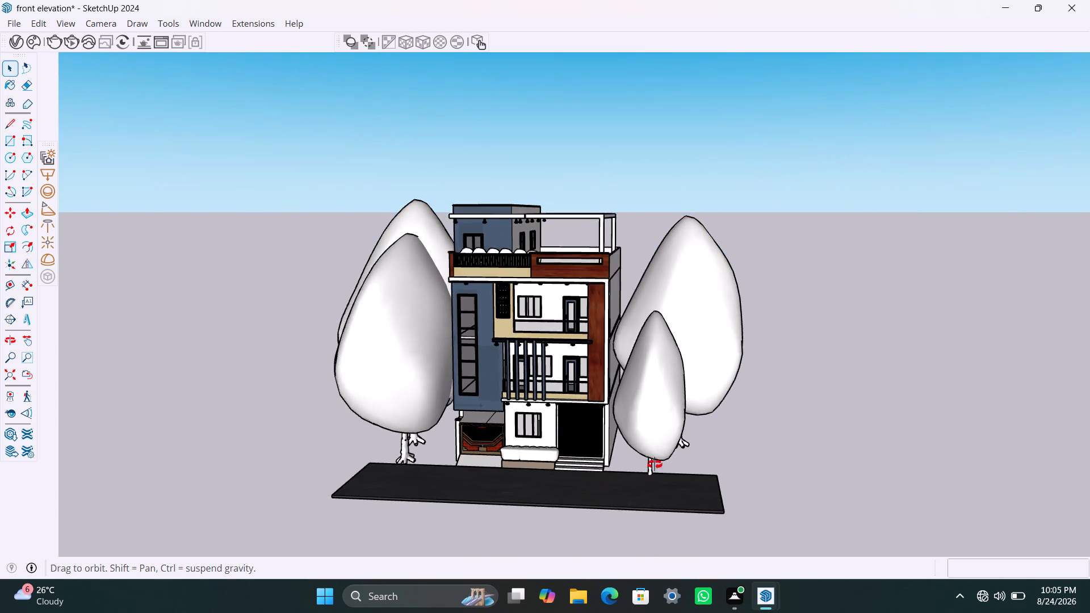
pyautogui.moveTo(655, 464); pyautogui.dragTo(670, 466, button='middle')
pyautogui.scroll(1, 655, 433)
pyautogui.moveTo(621, 436); pyautogui.dragTo(615, 477, button='middle')
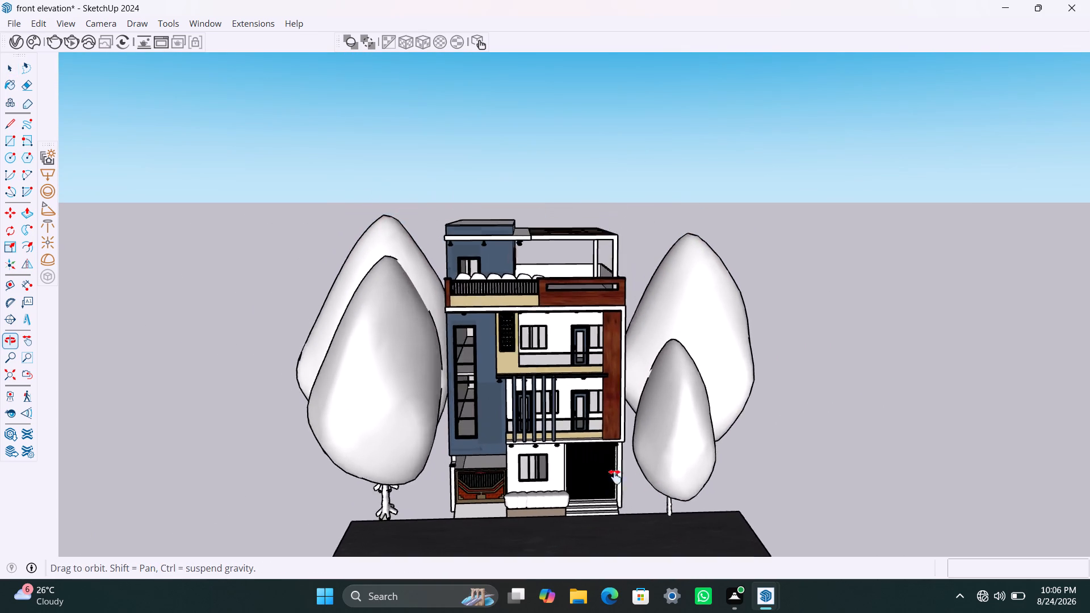
pyautogui.moveTo(615, 477); pyautogui.dragTo(615, 454, button='middle')
pyautogui.scroll(-2, 627, 420)
pyautogui.moveTo(668, 444); pyautogui.dragTo(652, 450, button='middle')
pyautogui.scroll(1, 622, 447)
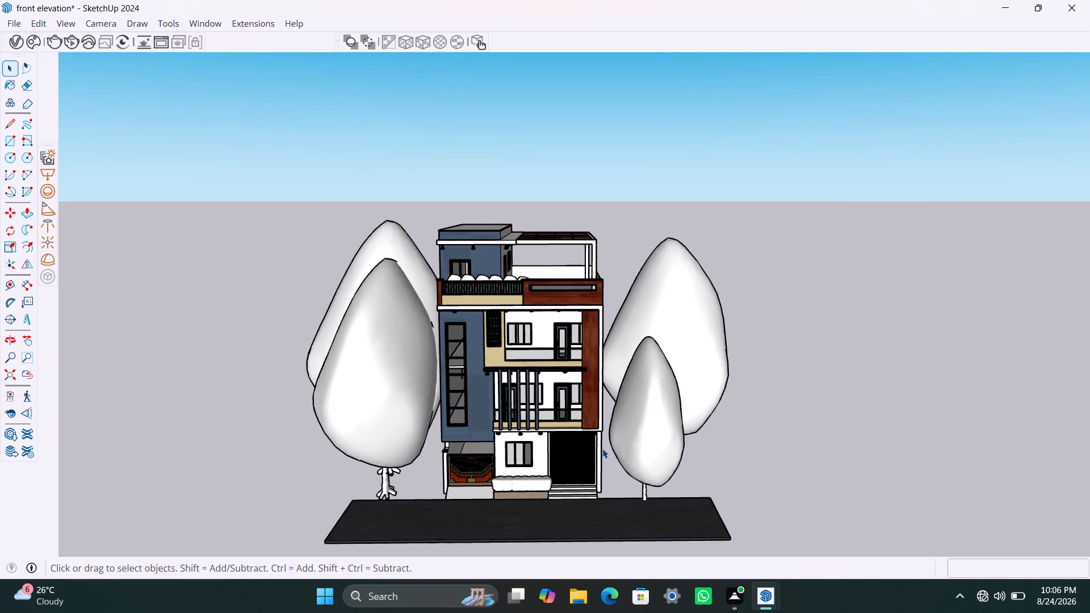
# Switch the camera to two-point perspective and frame the front elevation with the trees and the road strip.
pyautogui.moveTo(602, 448); pyautogui.dragTo(623, 446, button='middle')
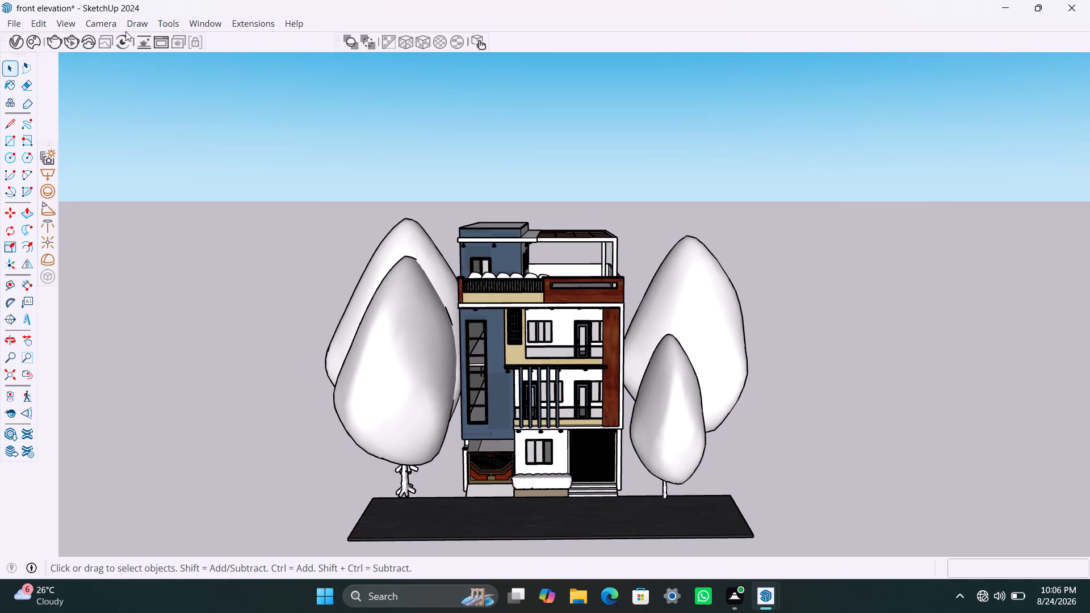
pyautogui.click(107, 20)
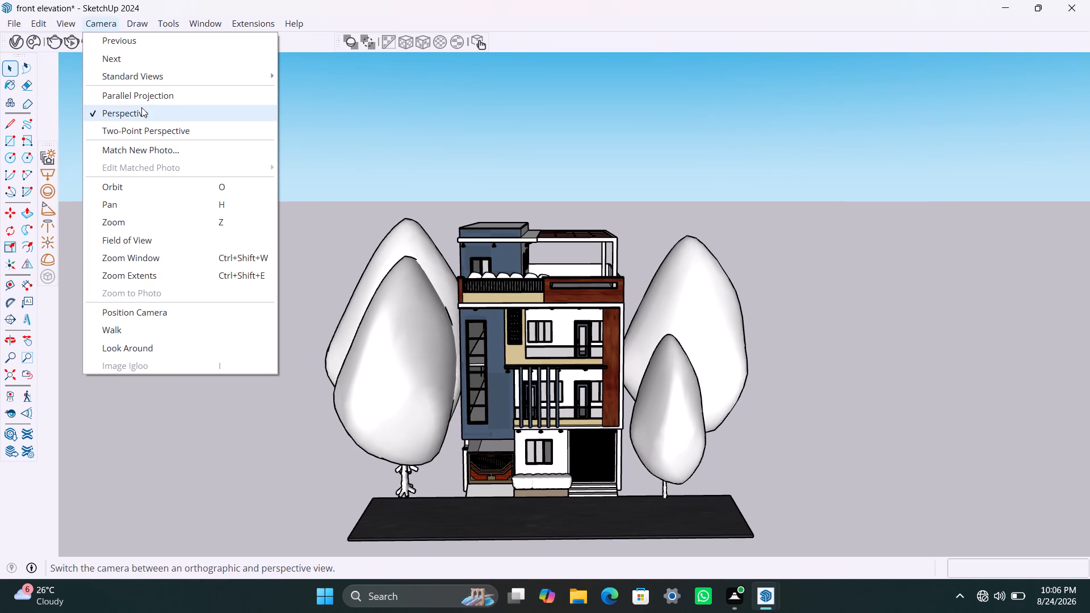
pyautogui.click(146, 130)
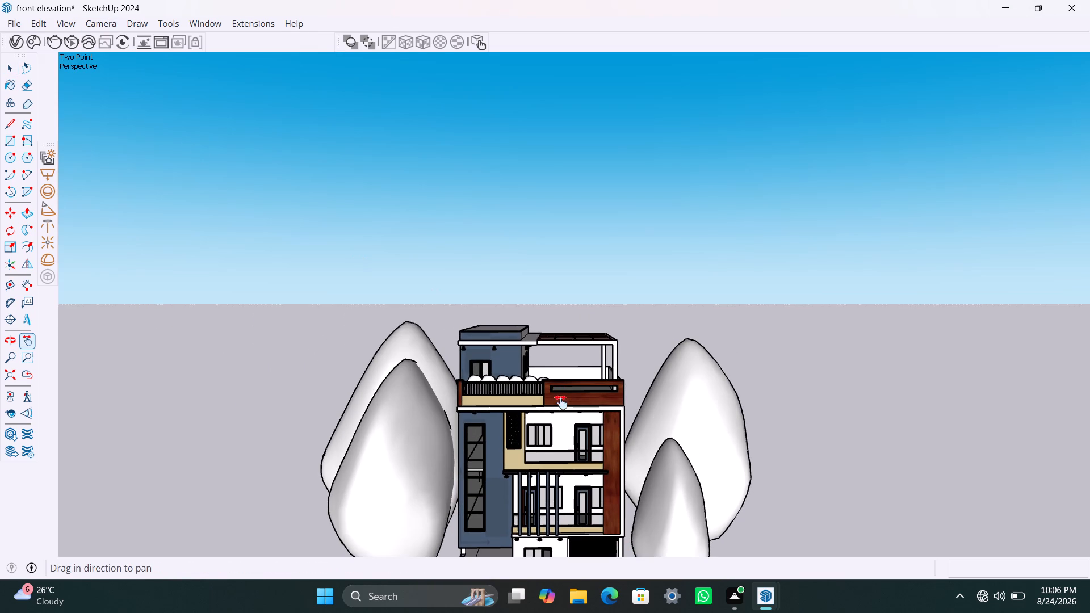
pyautogui.moveTo(547, 410); pyautogui.dragTo(552, 324, button='middle')
pyautogui.scroll(2, 550, 342)
pyautogui.keyDown('shift'); pyautogui.moveTo(548, 360); pyautogui.dragTo(555, 303, button='middle'); pyautogui.keyUp('shift')
pyautogui.scroll(1, 547, 334)
pyautogui.keyDown('shift'); pyautogui.moveTo(546, 337); pyautogui.dragTo(546, 313, button='middle'); pyautogui.keyUp('shift')
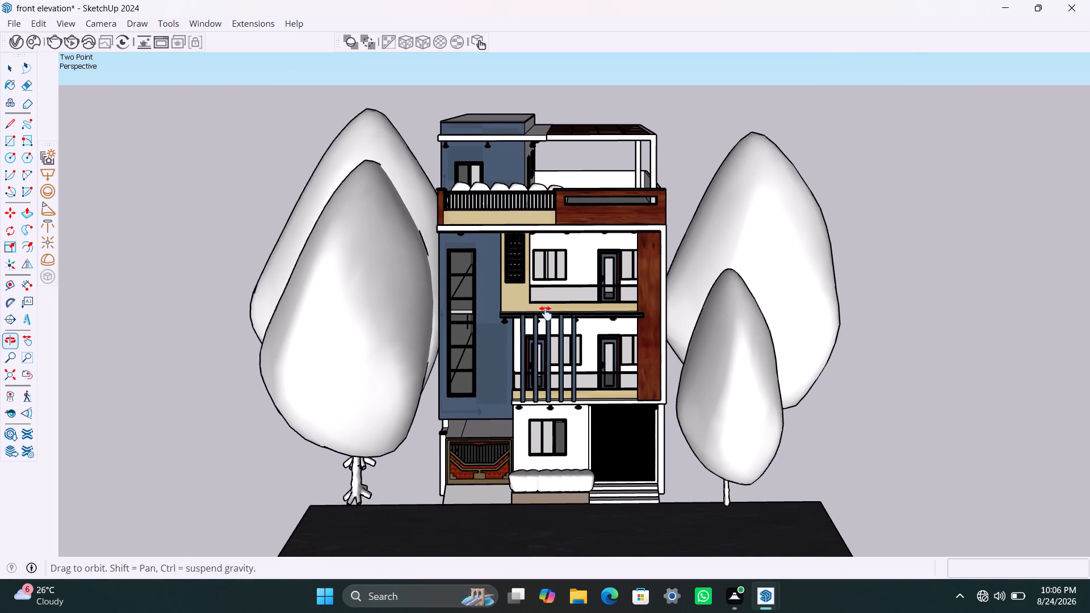
pyautogui.scroll(1, 546, 316)
pyautogui.keyDown('shift'); pyautogui.moveTo(542, 326); pyautogui.dragTo(543, 308, button='middle'); pyautogui.keyUp('shift')
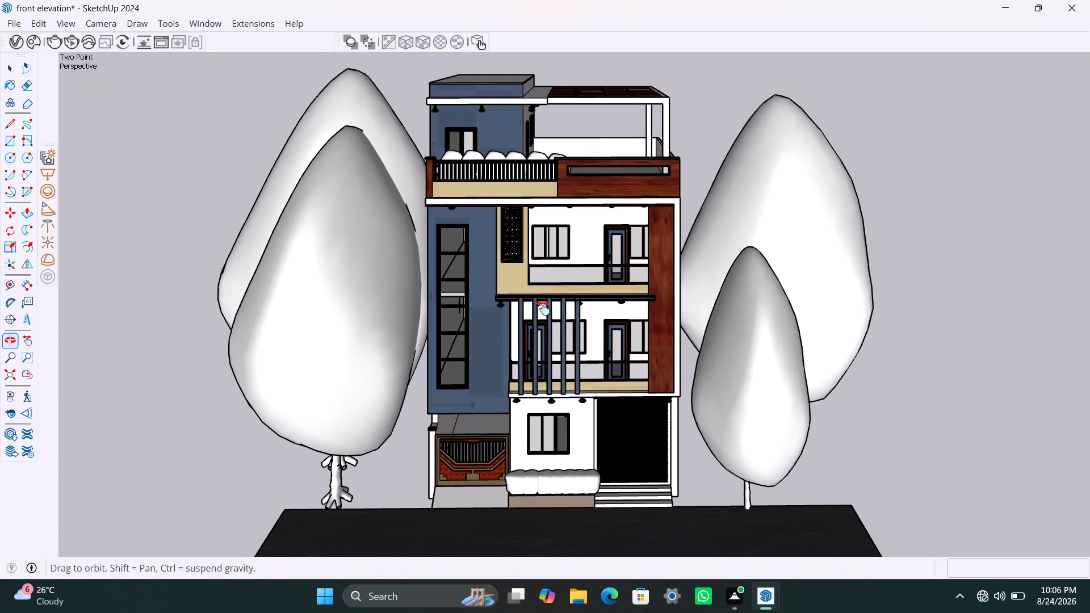
pyautogui.keyDown('shift'); pyautogui.moveTo(543, 308); pyautogui.dragTo(546, 294, button='middle'); pyautogui.keyUp('shift')
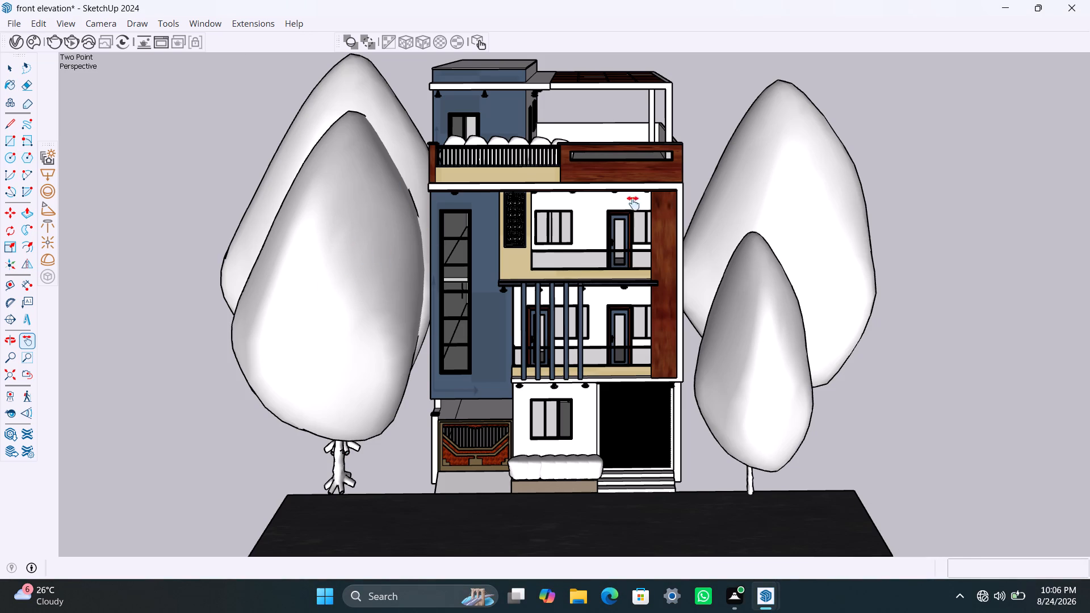
# Save the front elevation model.
pyautogui.hotkey('ctrl', 's')
# Run a V-Ray test render of the framed elevation, stop it and put the frame buffer away.
pyautogui.click(73, 43)
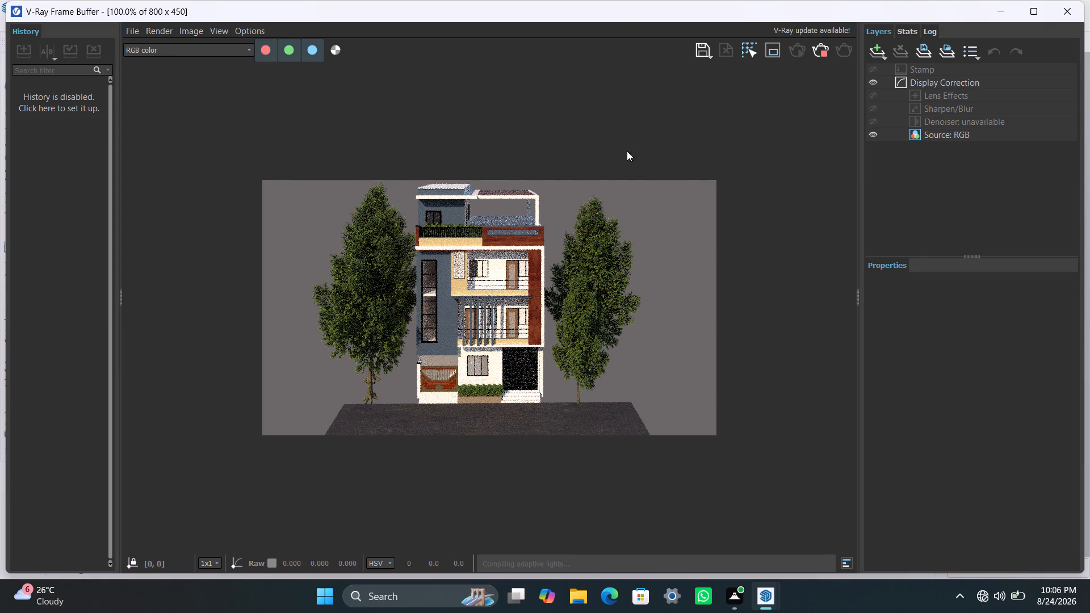
pyautogui.click(823, 52)
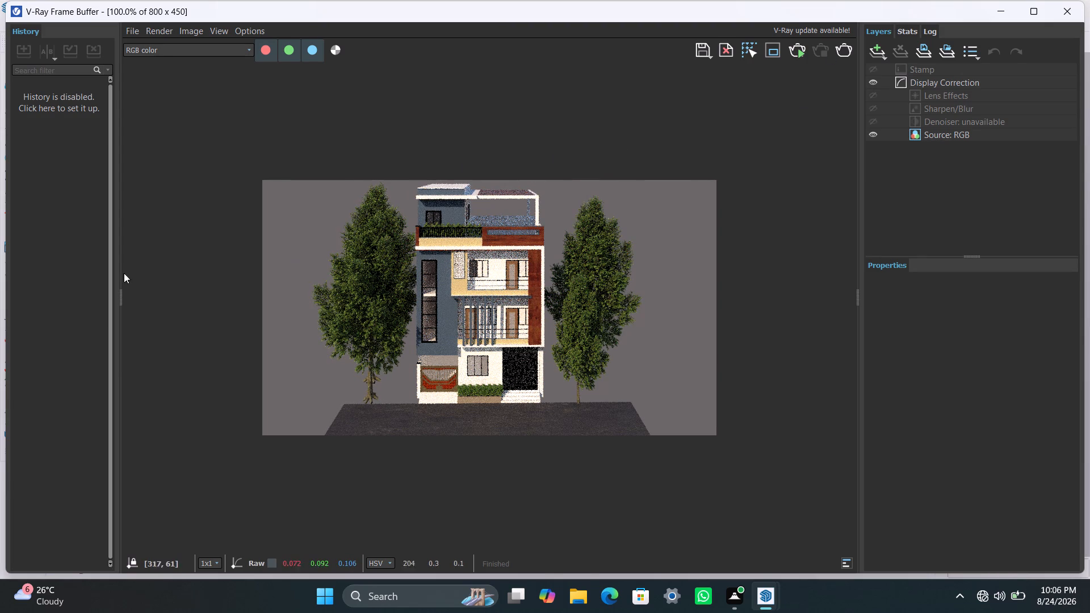
pyautogui.click(1002, 13)
# Reframe the front elevation from a lower eye level, reapply two-point perspective and centre the building with its trees.
pyautogui.moveTo(598, 341); pyautogui.dragTo(595, 328, button='middle')
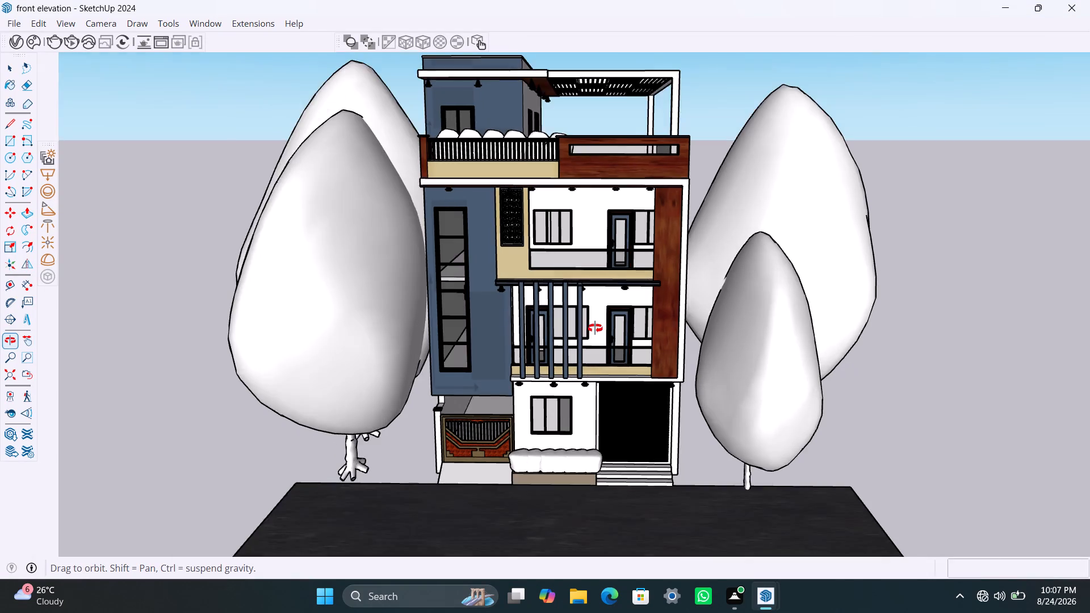
pyautogui.moveTo(595, 328); pyautogui.dragTo(593, 317, button='middle')
pyautogui.keyDown('shift'); pyautogui.moveTo(593, 317); pyautogui.dragTo(593, 333, button='middle'); pyautogui.keyUp('shift')
pyautogui.moveTo(584, 335); pyautogui.dragTo(584, 325, button='middle')
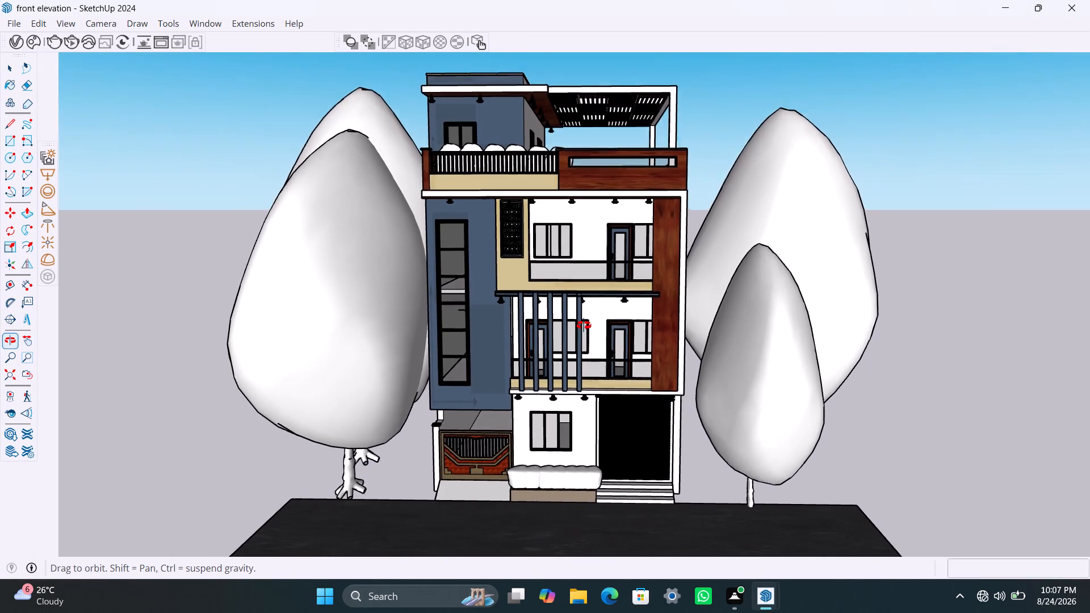
pyautogui.moveTo(584, 325); pyautogui.dragTo(588, 310, button='middle')
pyautogui.middleClick(587, 310)
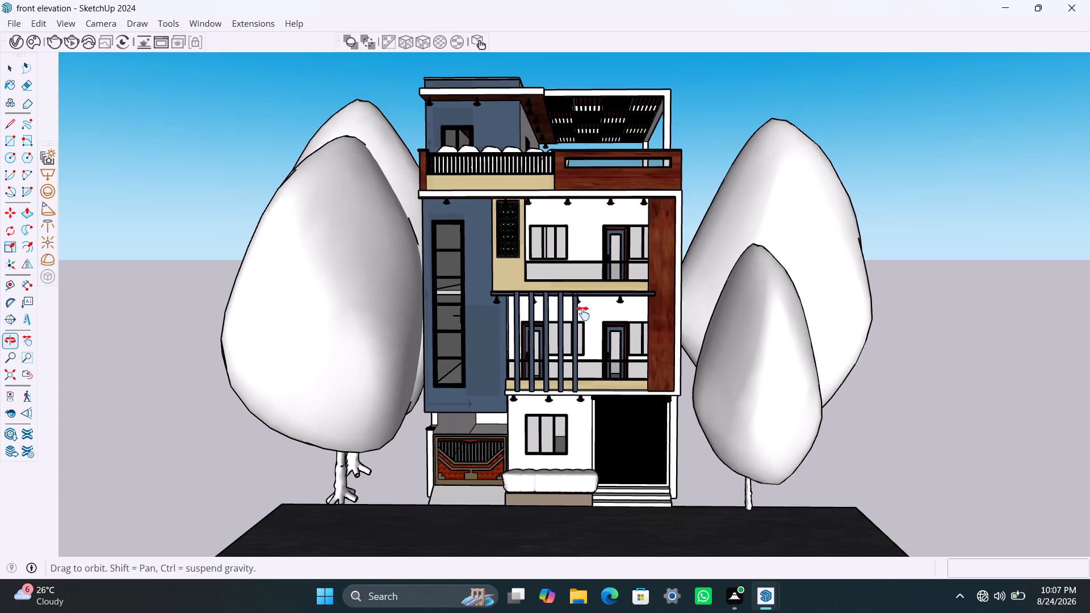
pyautogui.moveTo(582, 323); pyautogui.dragTo(589, 325, button='middle')
pyautogui.scroll(1, 590, 325)
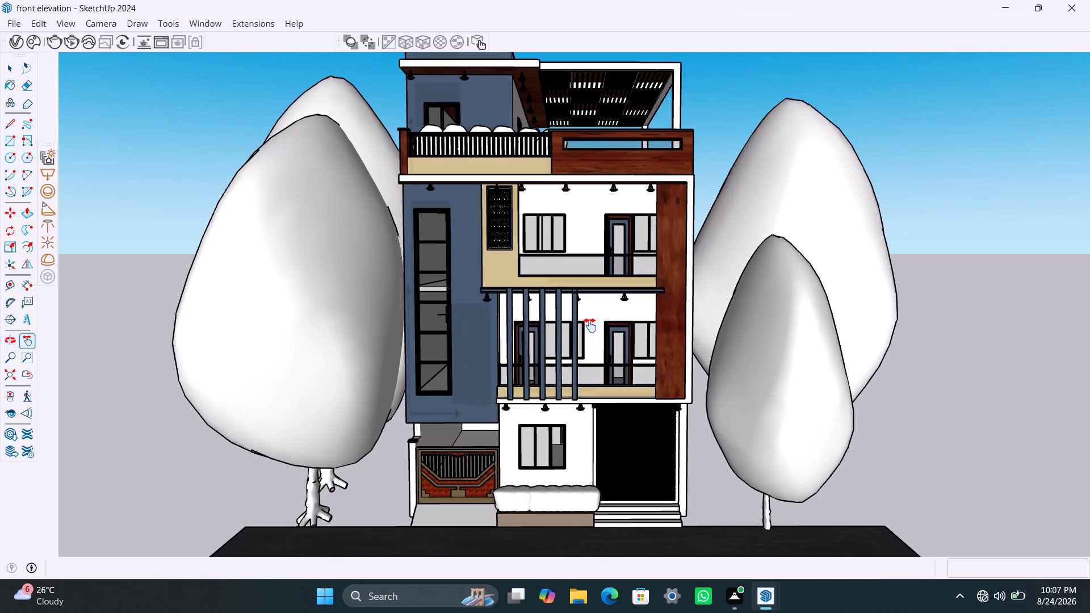
pyautogui.middleClick(590, 325)
pyautogui.scroll(-1, 590, 324)
pyautogui.middleClick(590, 324)
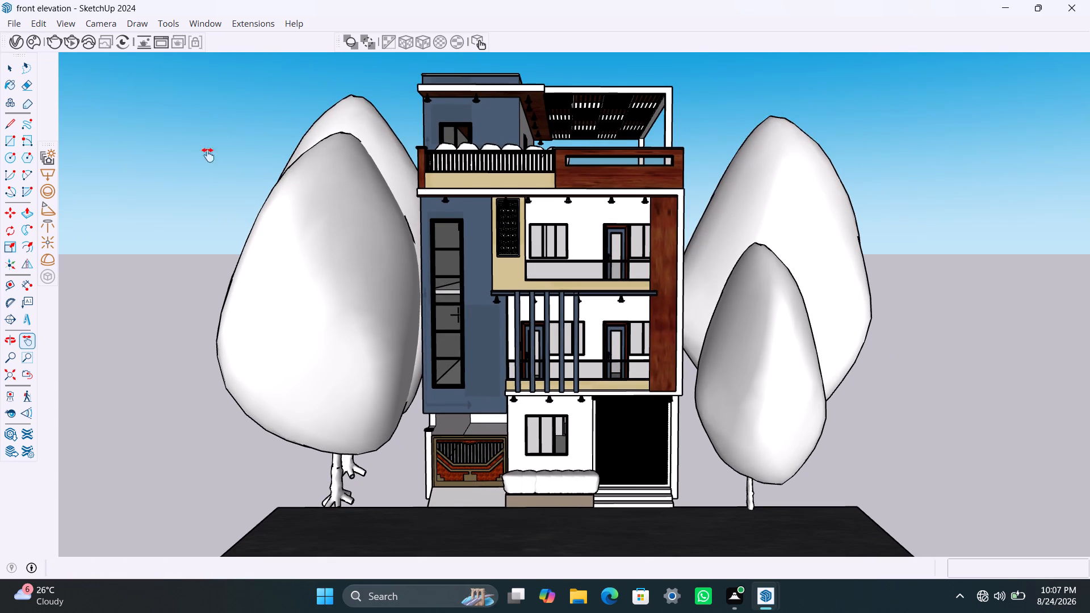
pyautogui.click(38, 48)
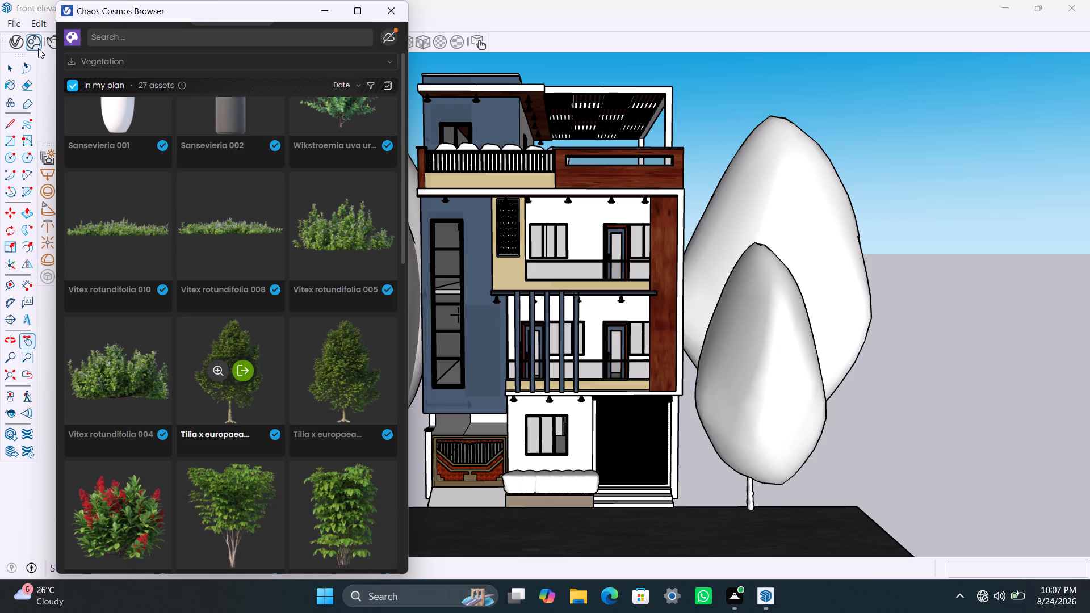
pyautogui.click(321, 12)
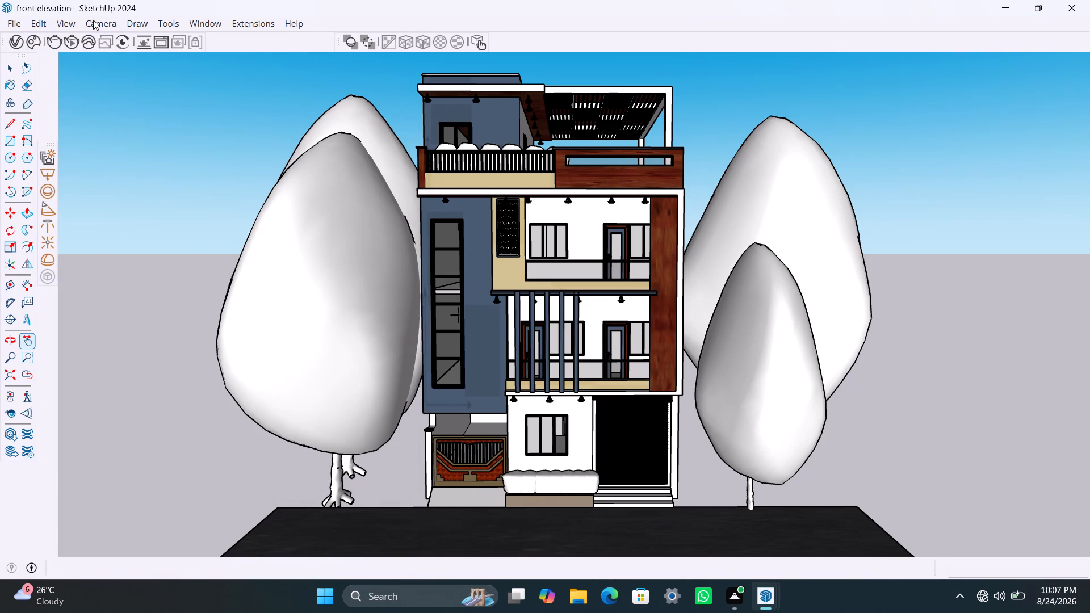
pyautogui.click(93, 20)
pyautogui.click(120, 131)
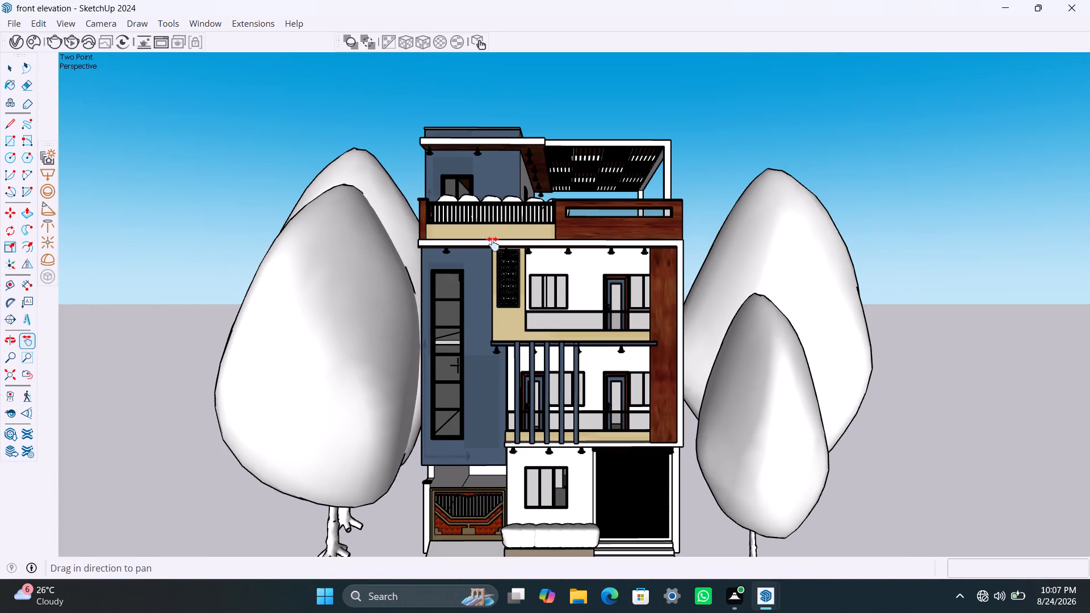
pyautogui.keyDown('shift'); pyautogui.moveTo(507, 313); pyautogui.dragTo(508, 306, button='middle'); pyautogui.keyUp('shift')
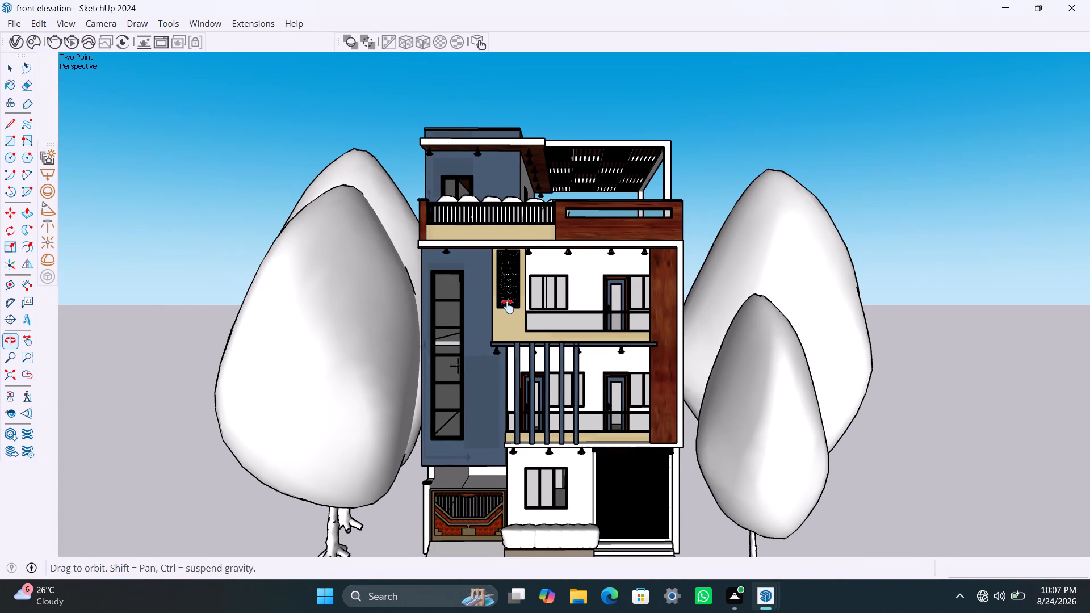
pyautogui.keyDown('shift'); pyautogui.moveTo(508, 306); pyautogui.dragTo(510, 251, button='middle'); pyautogui.keyUp('shift')
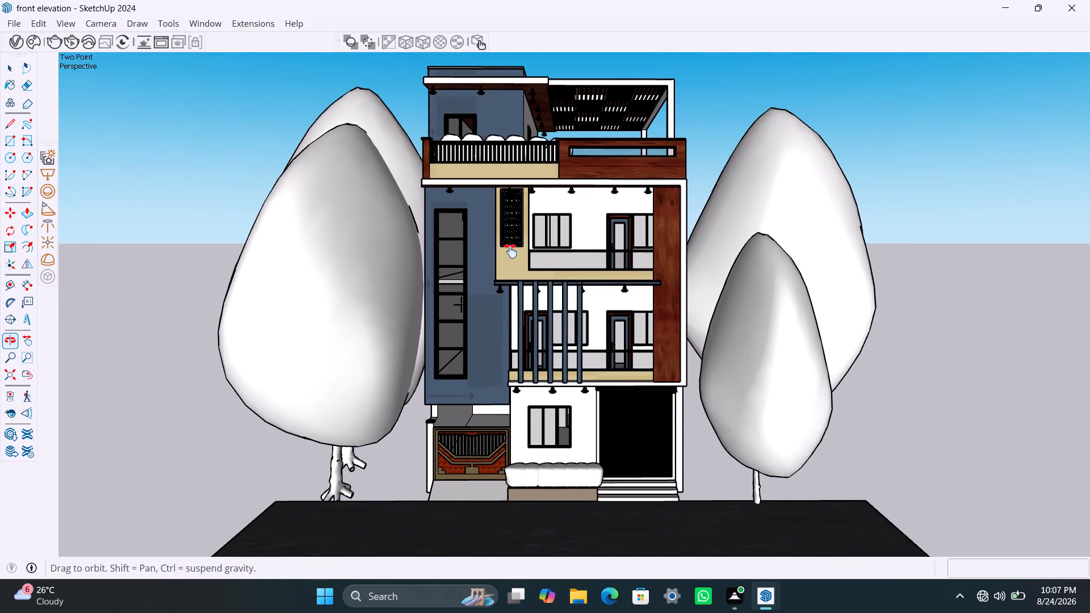
pyautogui.keyDown('shift'); pyautogui.moveTo(510, 251); pyautogui.dragTo(512, 246, button='middle'); pyautogui.keyUp('shift')
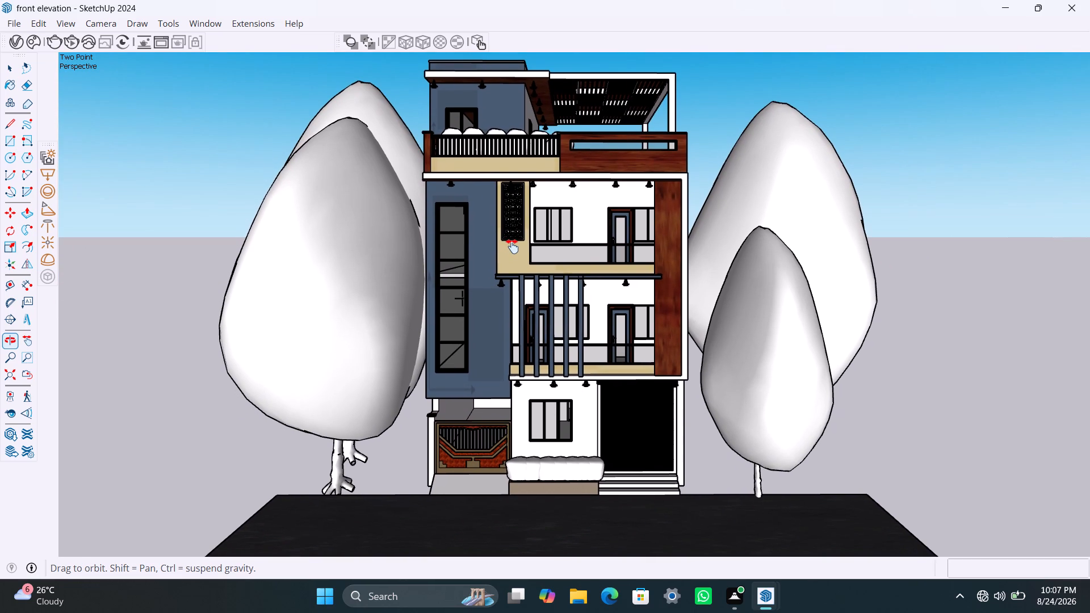
pyautogui.keyDown('shift'); pyautogui.moveTo(512, 246); pyautogui.dragTo(510, 246, button='middle'); pyautogui.keyUp('shift')
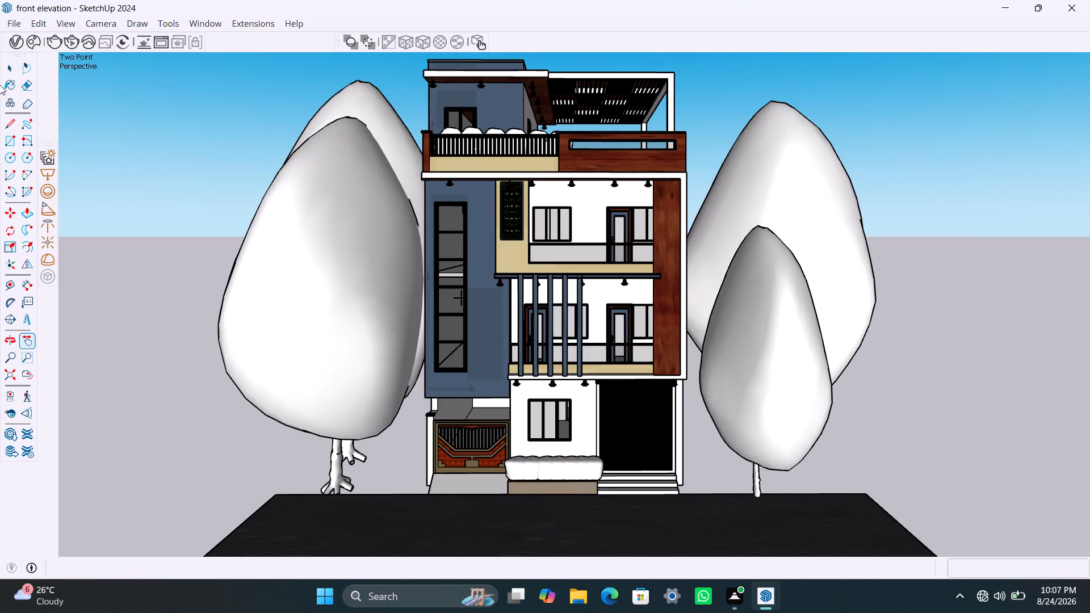
# Set the SunLight intensity to 0.2 in the V-Ray Asset Editor.
pyautogui.click(13, 40)
pyautogui.scroll(4, 605, 174)
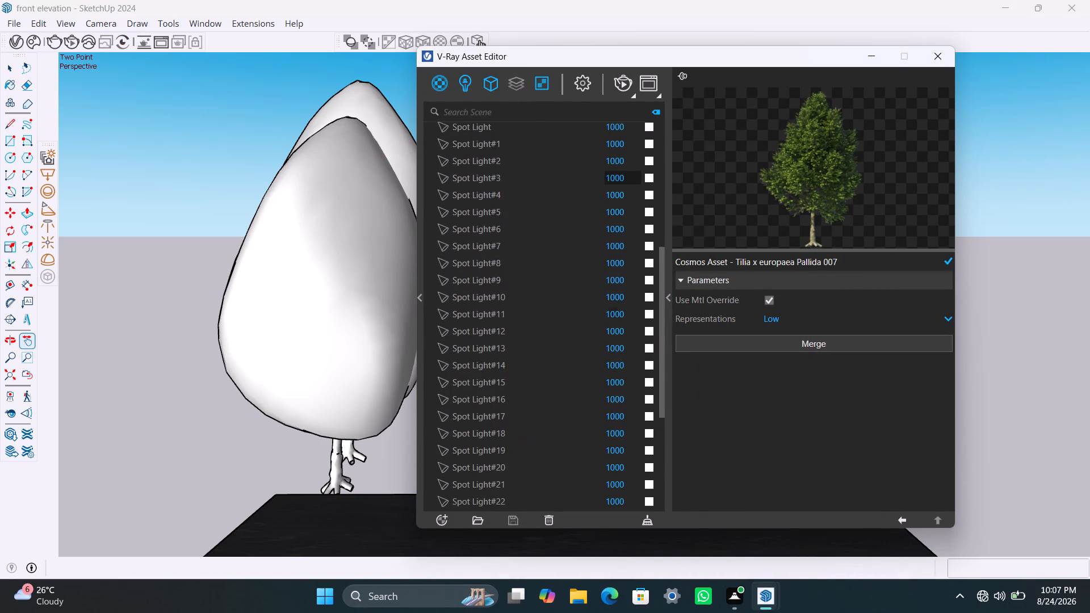
pyautogui.scroll(7, 604, 177)
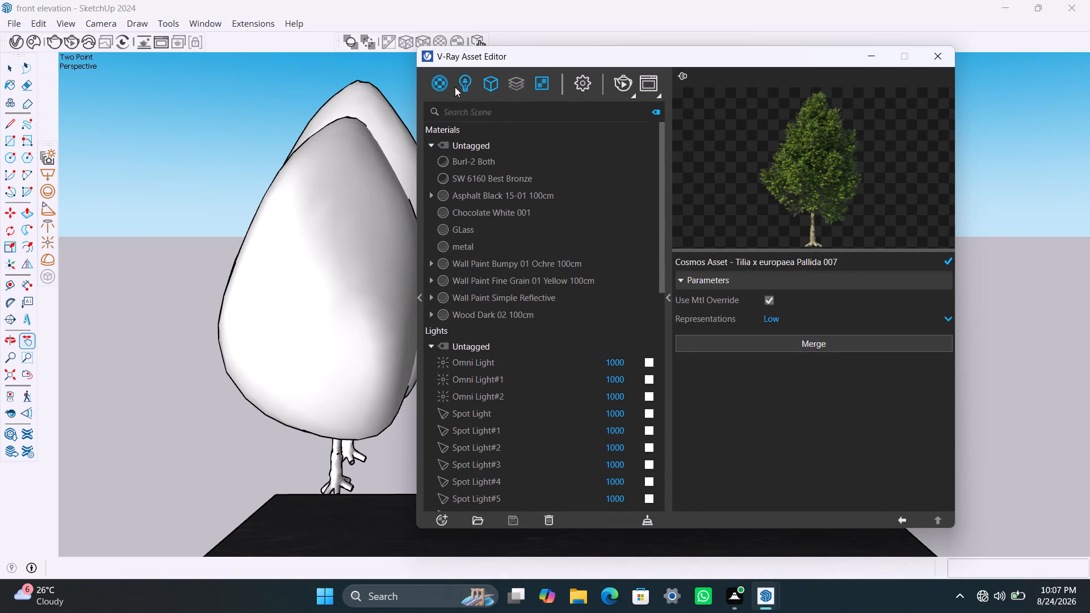
pyautogui.click(463, 79)
pyautogui.scroll(-19, 522, 283)
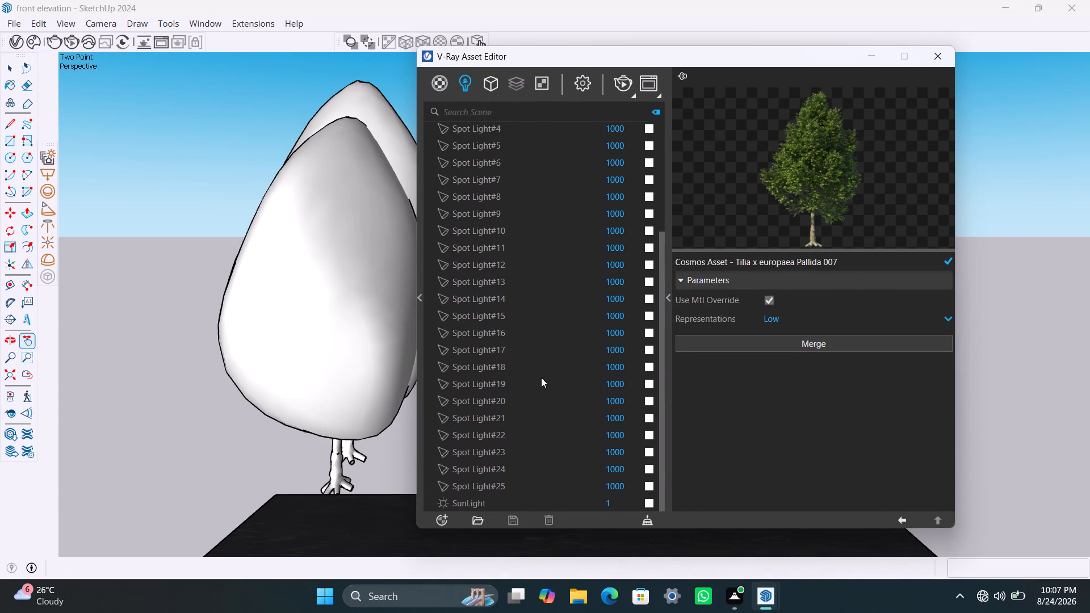
pyautogui.scroll(-3, 541, 377)
pyautogui.moveTo(624, 504); pyautogui.dragTo(613, 500)
pyautogui.moveTo(616, 503); pyautogui.dragTo(607, 505)
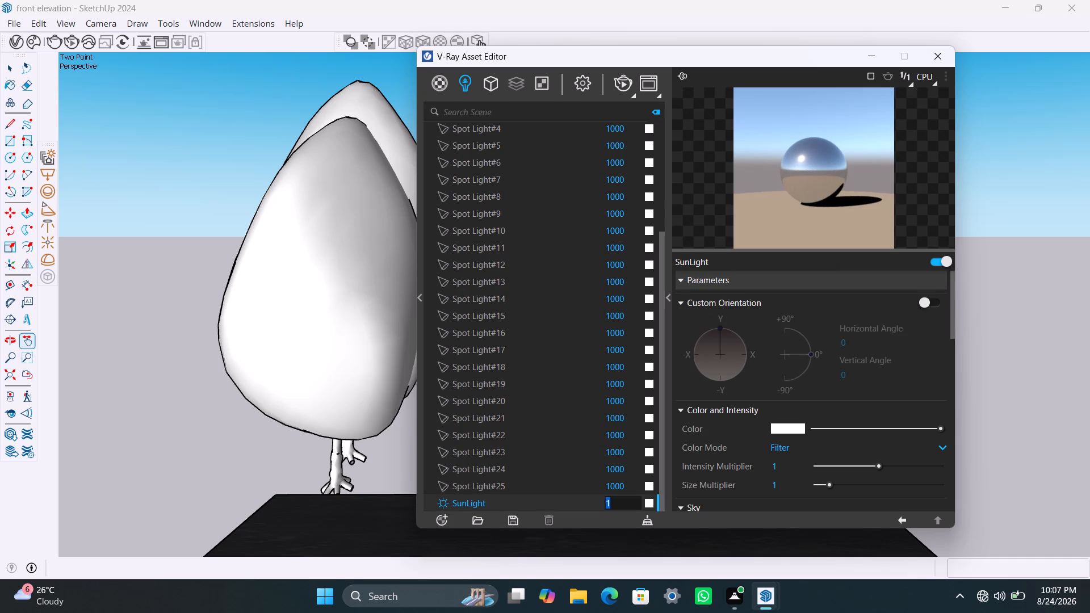
pyautogui.write('0.2')
pyautogui.click(996, 400)
pyautogui.press('space')
# Set the intensity of Omni Light, Omni Light#1 and Omni Light#2 to 100000.
pyautogui.scroll(3, 586, 256)
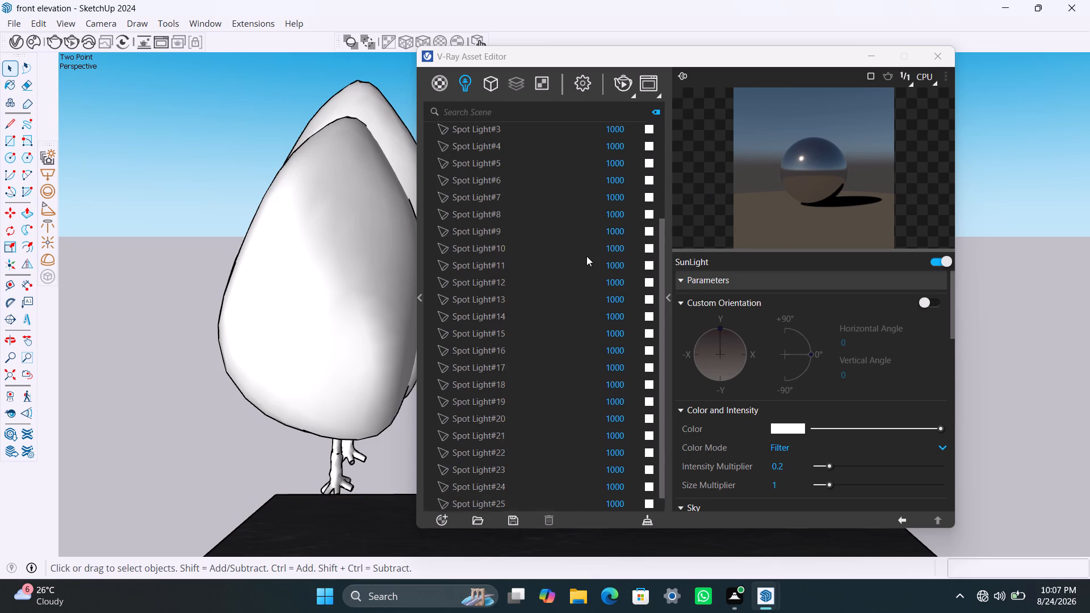
pyautogui.scroll(5, 586, 256)
pyautogui.click(627, 165)
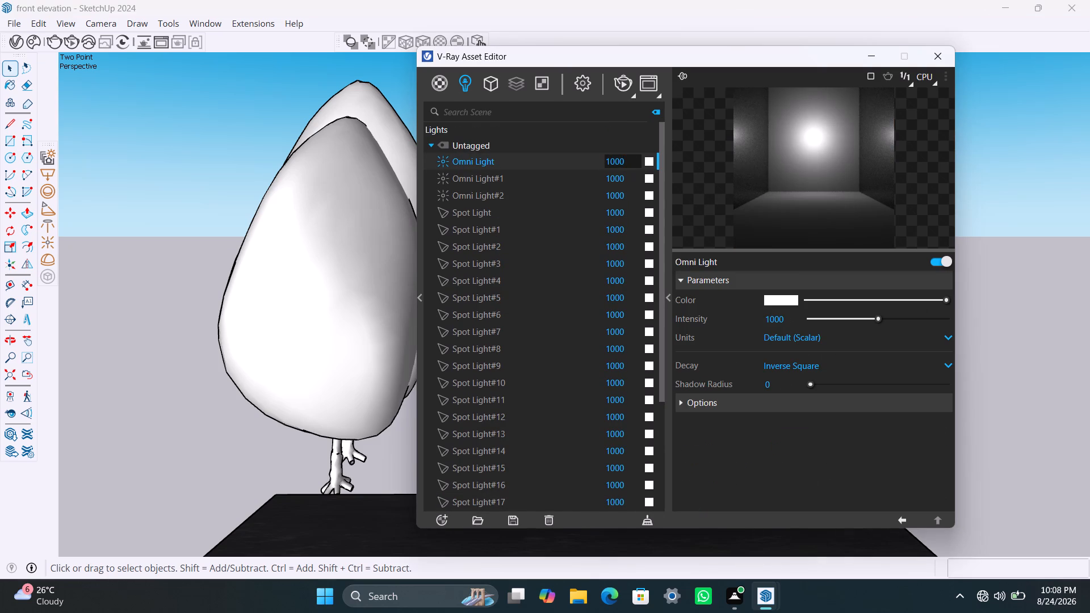
pyautogui.press('o')
pyautogui.press('o')
pyautogui.press('BackSpace')
pyautogui.press('BackSpace')
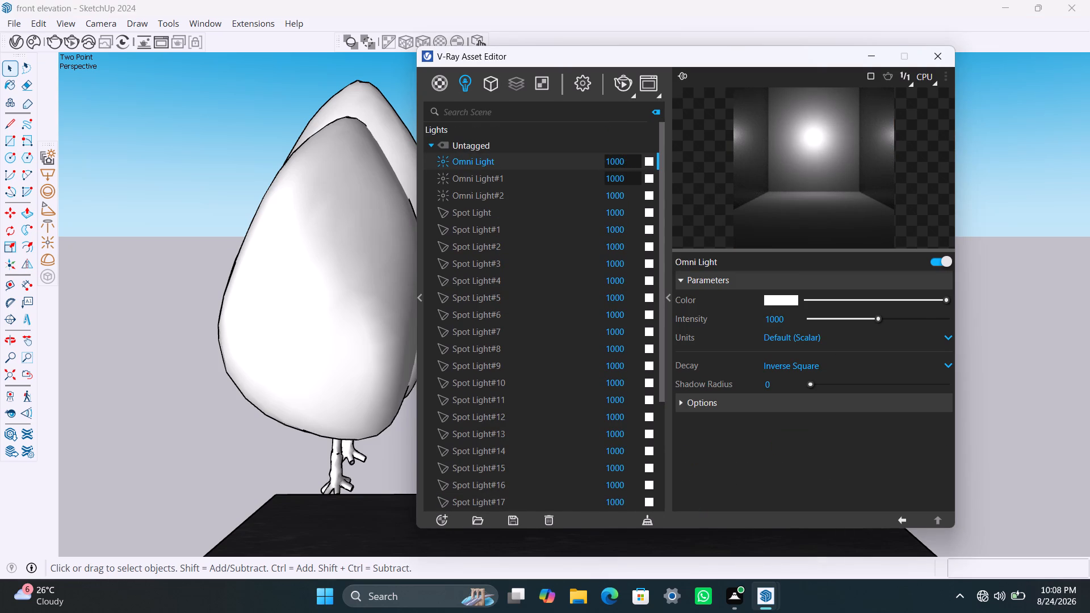
pyautogui.press('0')
pyautogui.press('0')
pyautogui.click(632, 182)
pyautogui.press('0')
pyautogui.press('0')
pyautogui.click(632, 187)
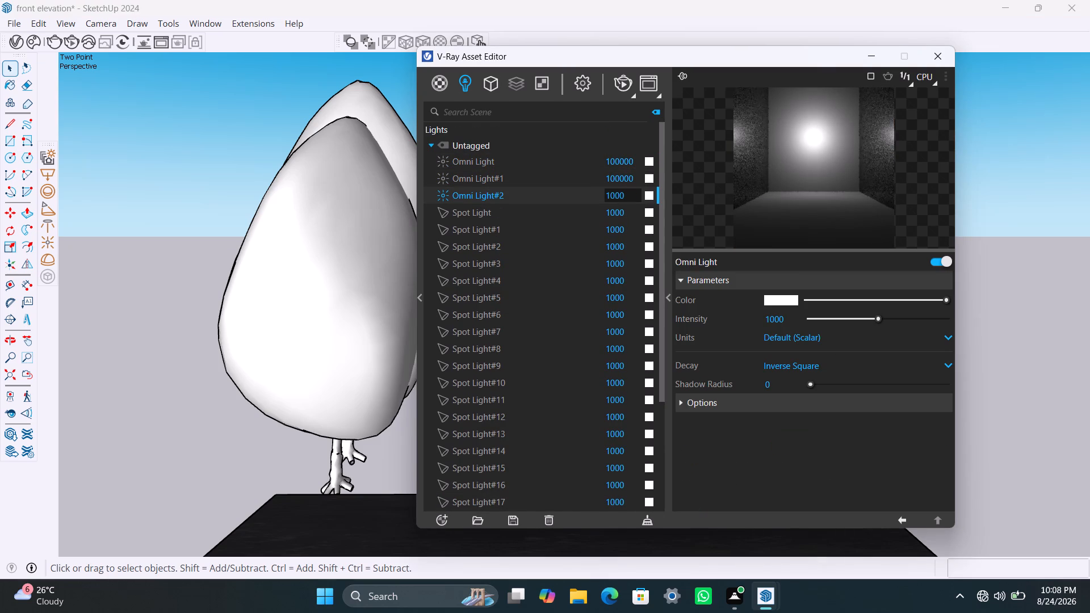
pyautogui.press('0')
pyautogui.click(635, 199)
pyautogui.press('0')
pyautogui.press('0')
# Set the intensity of Spot Light and Spot Light#1 through Spot Light#4 to 100000.
pyautogui.click(632, 210)
pyautogui.press('0')
pyautogui.press('0')
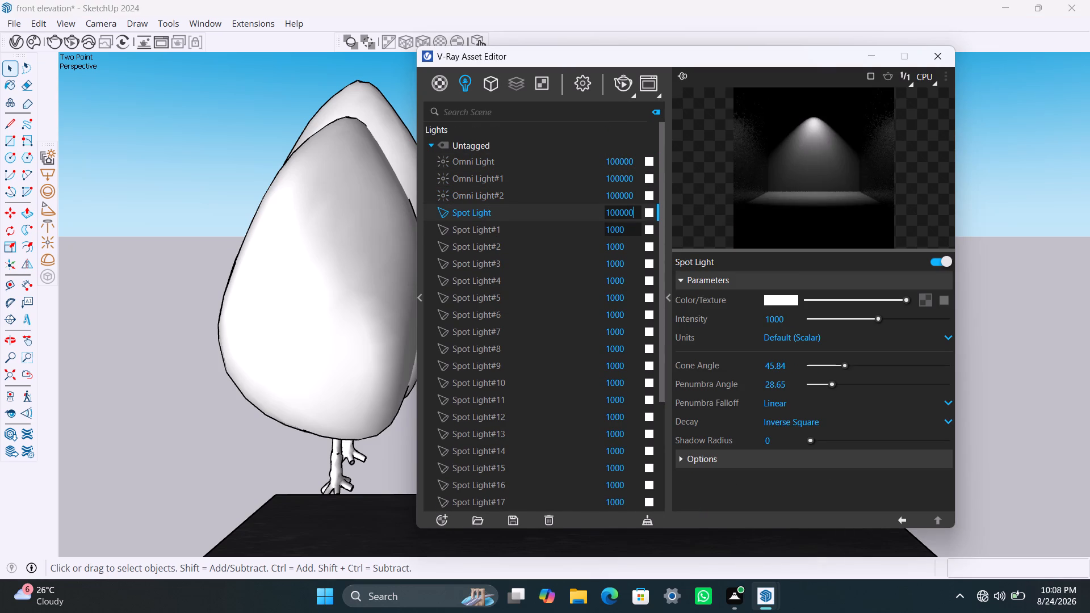
pyautogui.click(629, 230)
pyautogui.press('0')
pyautogui.press('0')
pyautogui.click(630, 249)
pyautogui.write('00')
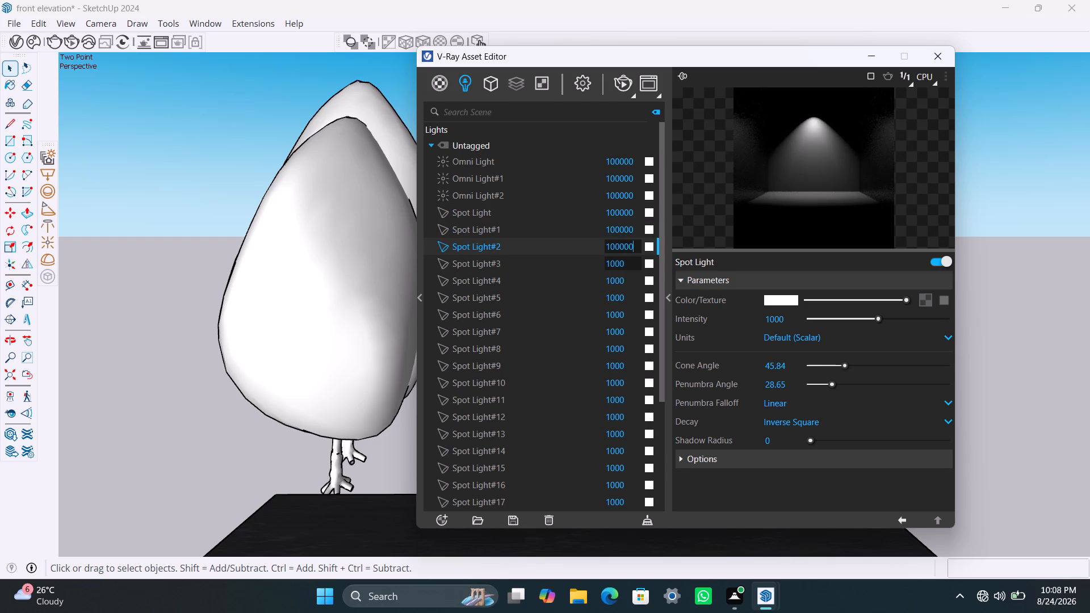
pyautogui.click(627, 268)
pyautogui.press('0')
pyautogui.press('0')
pyautogui.click(632, 284)
pyautogui.press('0')
pyautogui.press('0')
# Set the intensity of Spot Light#5 through Spot Light#9 to 100000.
pyautogui.click(634, 301)
pyautogui.press('0')
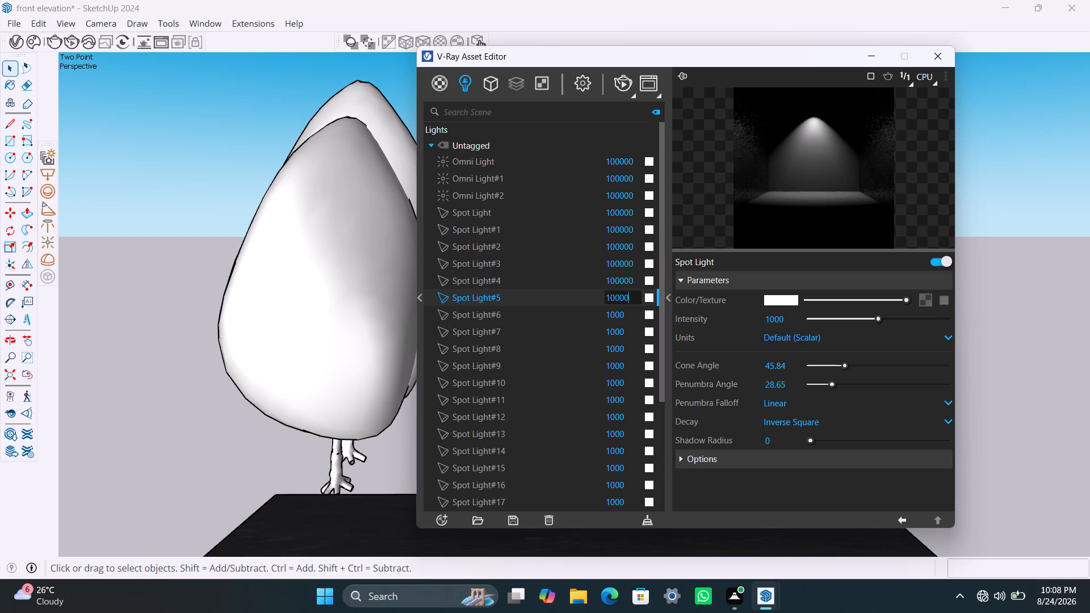
pyautogui.press('0')
pyautogui.click(631, 306)
pyautogui.click(630, 309)
pyautogui.write('00')
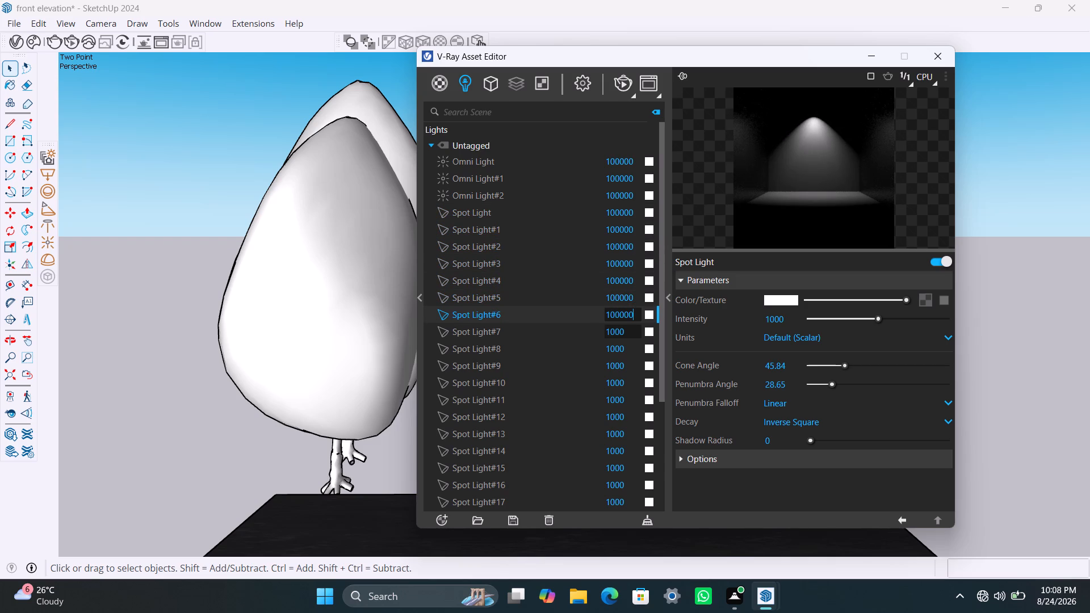
pyautogui.click(626, 335)
pyautogui.press('0')
pyautogui.press('0')
pyautogui.click(628, 343)
pyautogui.write('00')
pyautogui.click(631, 367)
pyautogui.write('00')
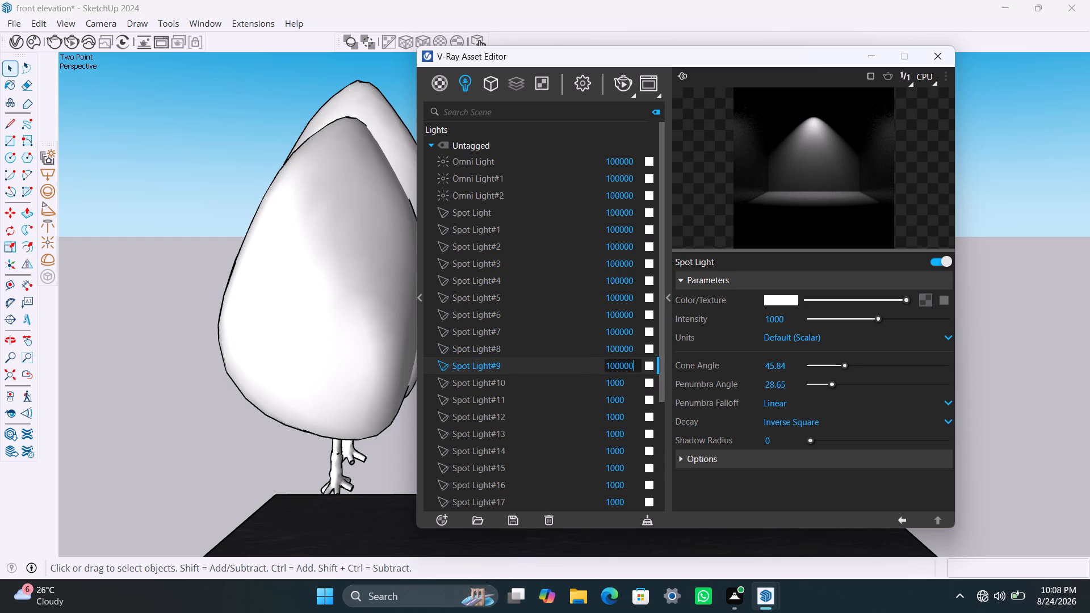
# Set the intensity of Spot Light#10 through Spot Light#15 to 100000.
pyautogui.click(635, 388)
pyautogui.write('00')
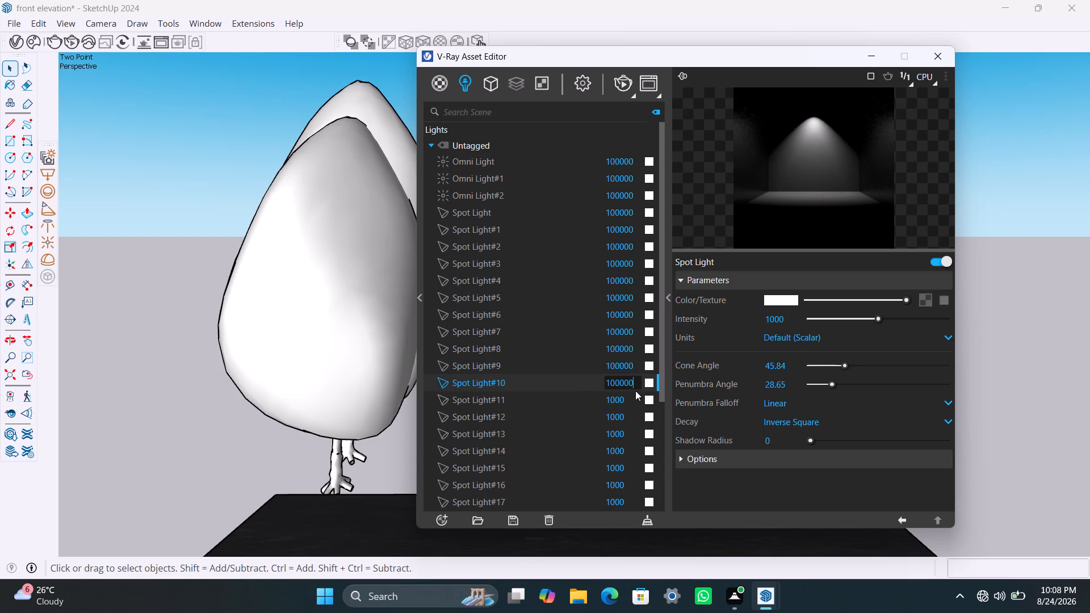
pyautogui.click(631, 402)
pyautogui.write('00')
pyautogui.click(631, 417)
pyautogui.write('00')
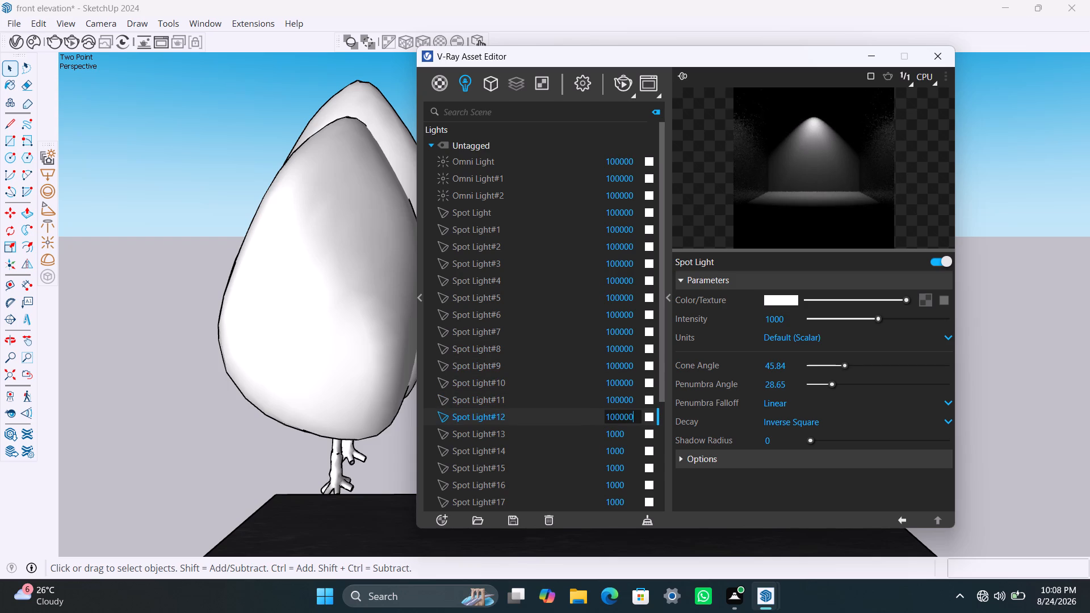
pyautogui.click(628, 427)
pyautogui.write('00')
pyautogui.click(628, 455)
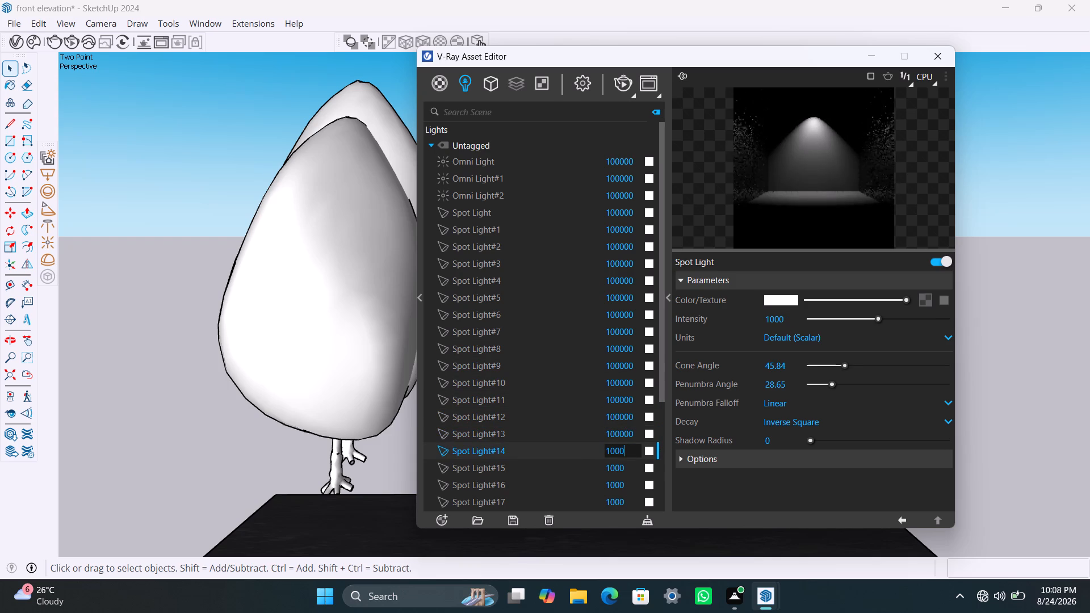
pyautogui.press('0')
pyautogui.press('0')
pyautogui.click(627, 463)
pyautogui.press('0')
pyautogui.press('0')
# Set the intensity of Spot Light#16 through Spot Light#20 to 100000.
pyautogui.click(625, 480)
pyautogui.write('00')
pyautogui.scroll(-4, 622, 243)
pyautogui.click(633, 350)
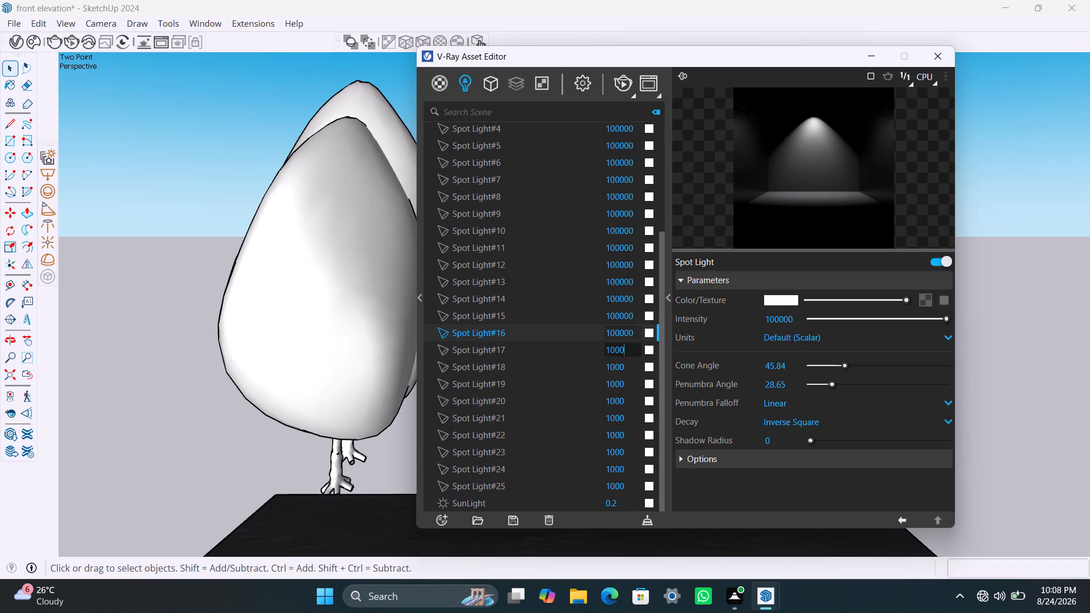
pyautogui.write('00')
pyautogui.click(634, 367)
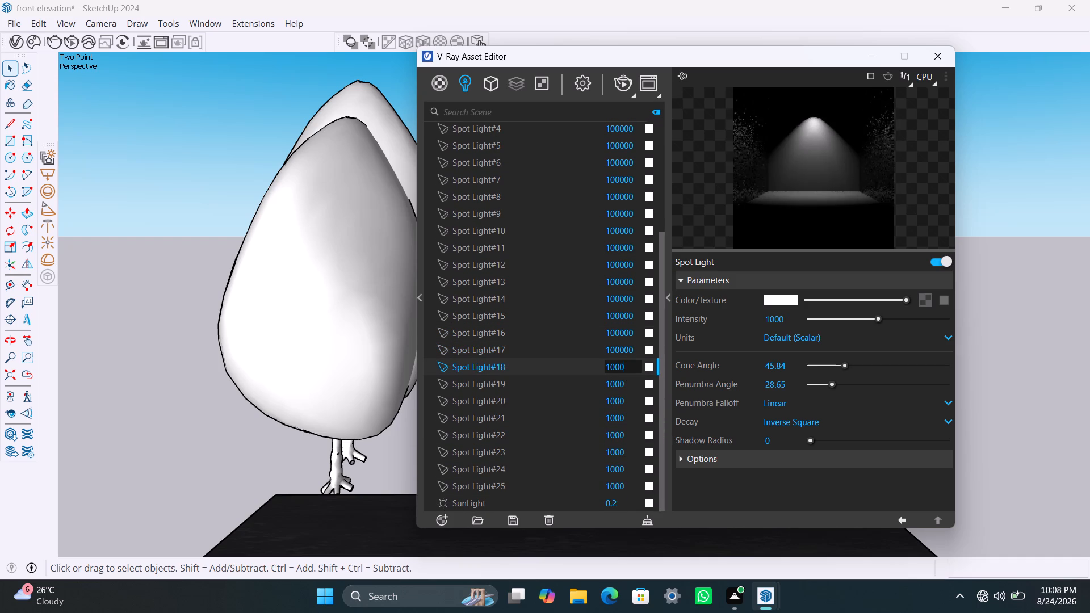
pyautogui.write('00')
pyautogui.click(630, 380)
pyautogui.press('0')
pyautogui.press('0')
pyautogui.click(626, 392)
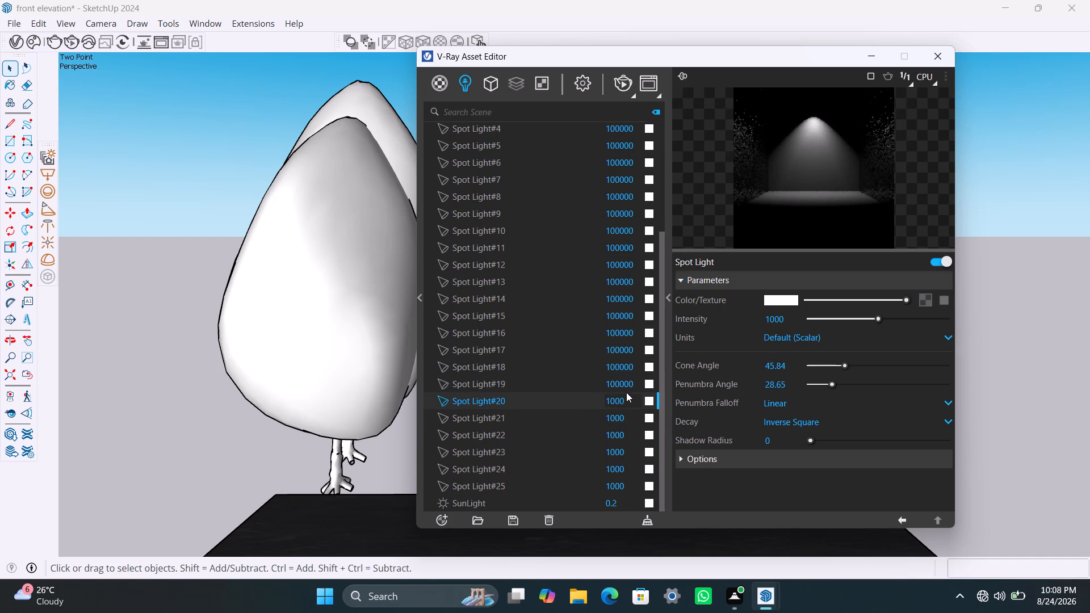
pyautogui.click(627, 394)
pyautogui.write('00')
# Set the intensity of Spot Light#21 through Spot Light#25 to 100000.
pyautogui.click(627, 411)
pyautogui.write('00')
pyautogui.click(633, 425)
pyautogui.click(633, 429)
pyautogui.write('00')
pyautogui.click(638, 450)
pyautogui.press('0')
pyautogui.press('0')
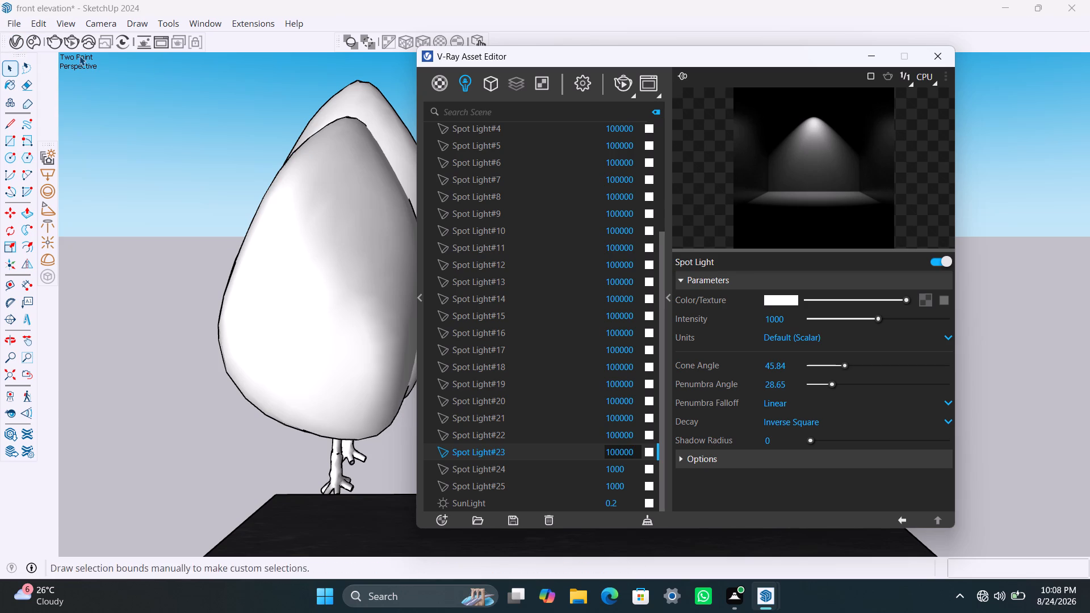
pyautogui.scroll(-2, 572, 469)
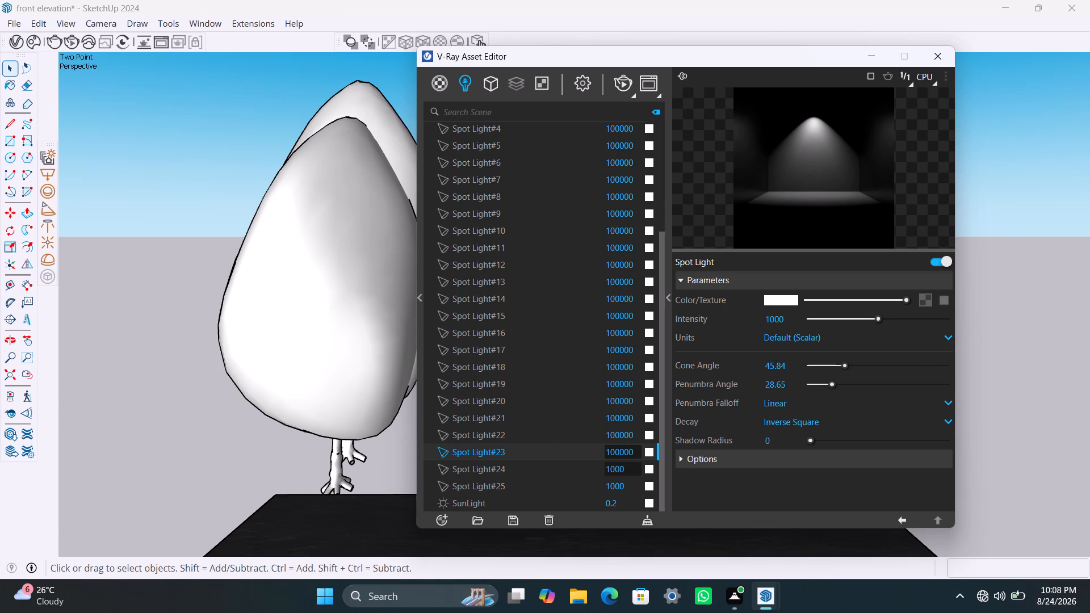
pyautogui.click(624, 467)
pyautogui.press('0')
pyautogui.press('0')
pyautogui.click(628, 486)
pyautogui.press('0')
pyautogui.press('0')
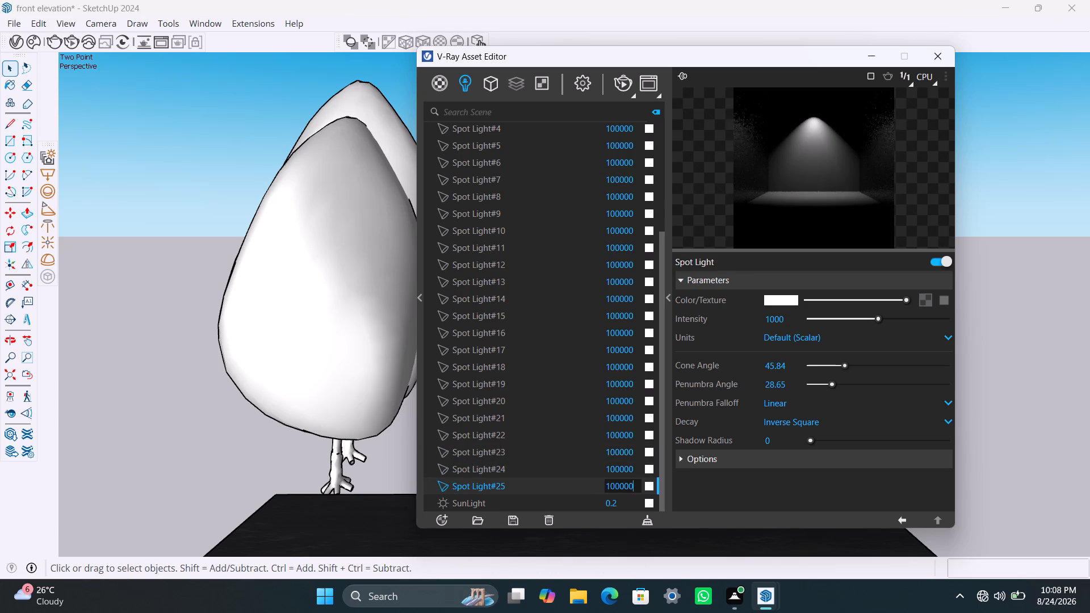
# Check the omni and spot light intensities, and look over the render settings and the material list.
pyautogui.scroll(8, 630, 133)
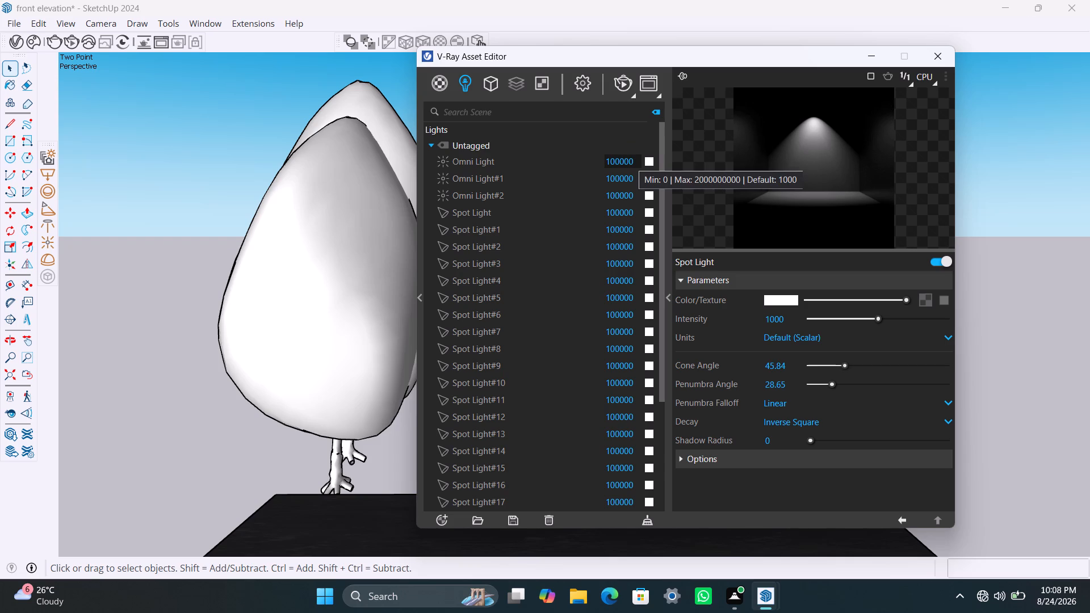
pyautogui.click(632, 161)
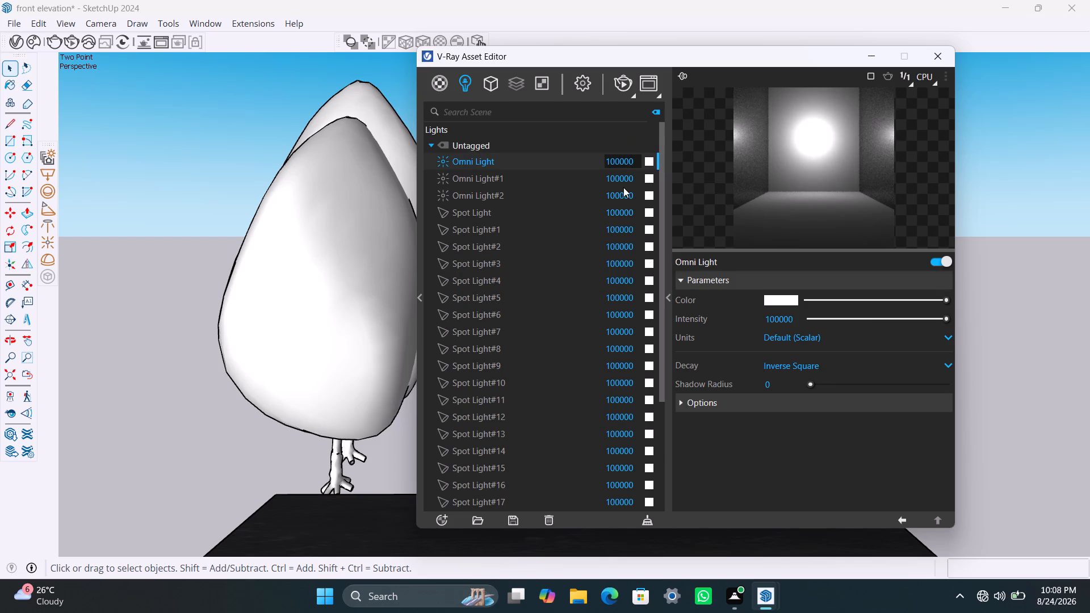
pyautogui.click(631, 175)
pyautogui.click(638, 186)
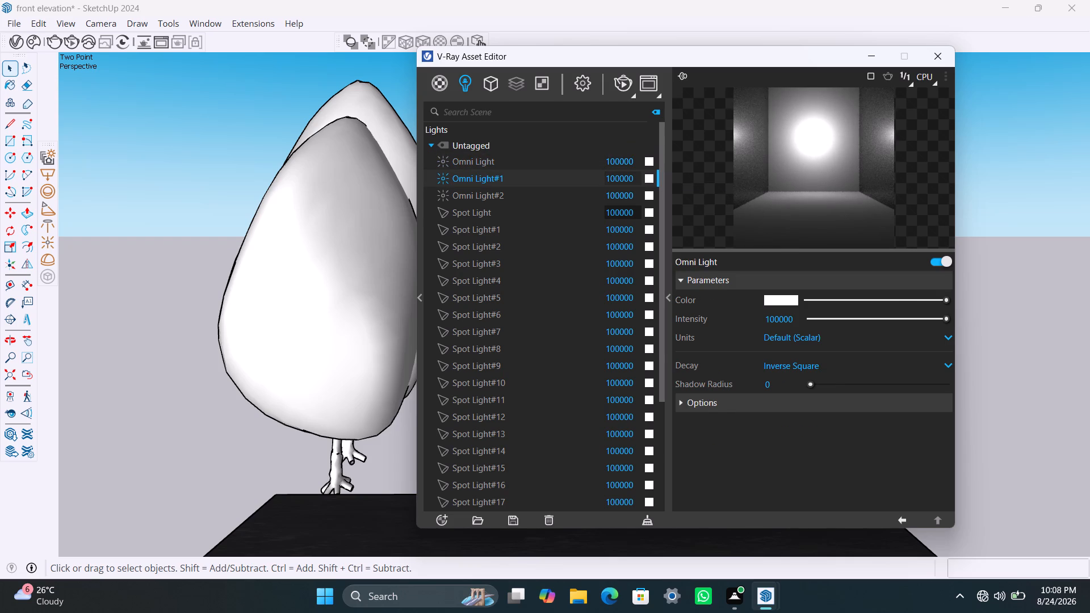
pyautogui.click(637, 207)
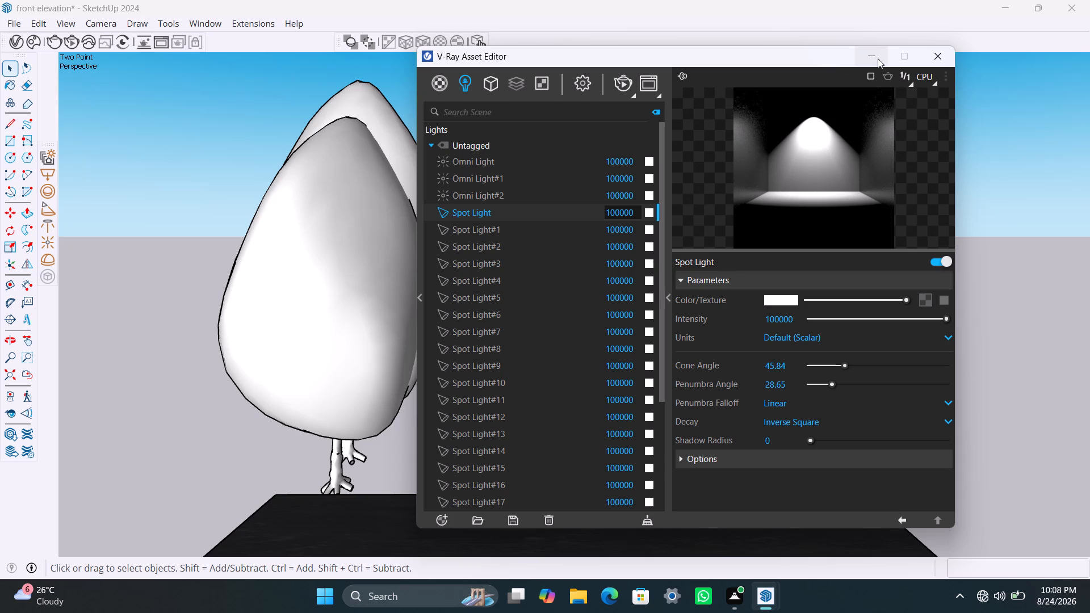
pyautogui.click(574, 83)
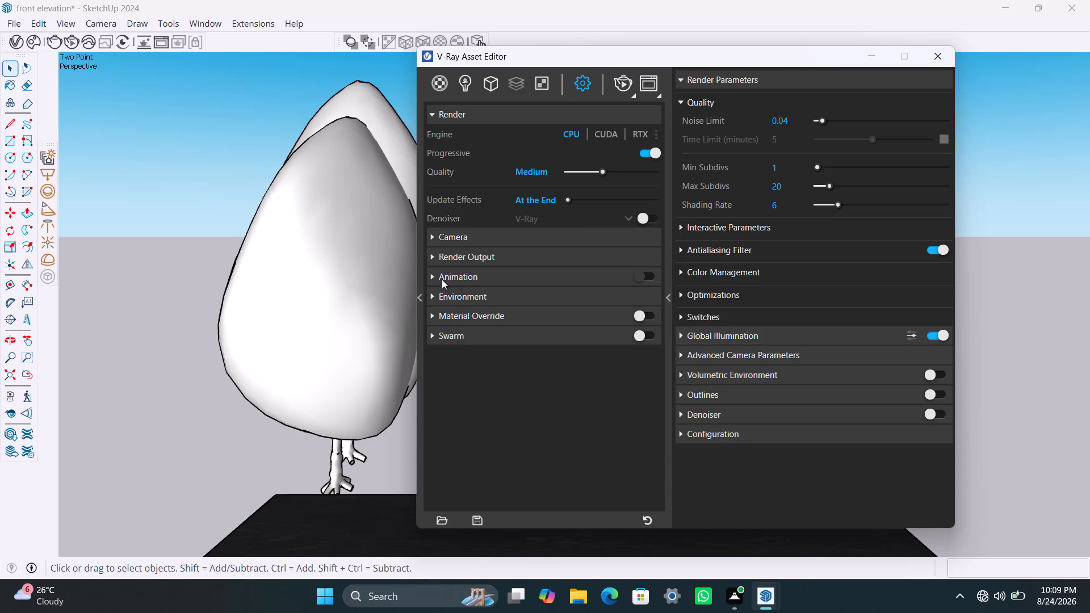
pyautogui.click(442, 87)
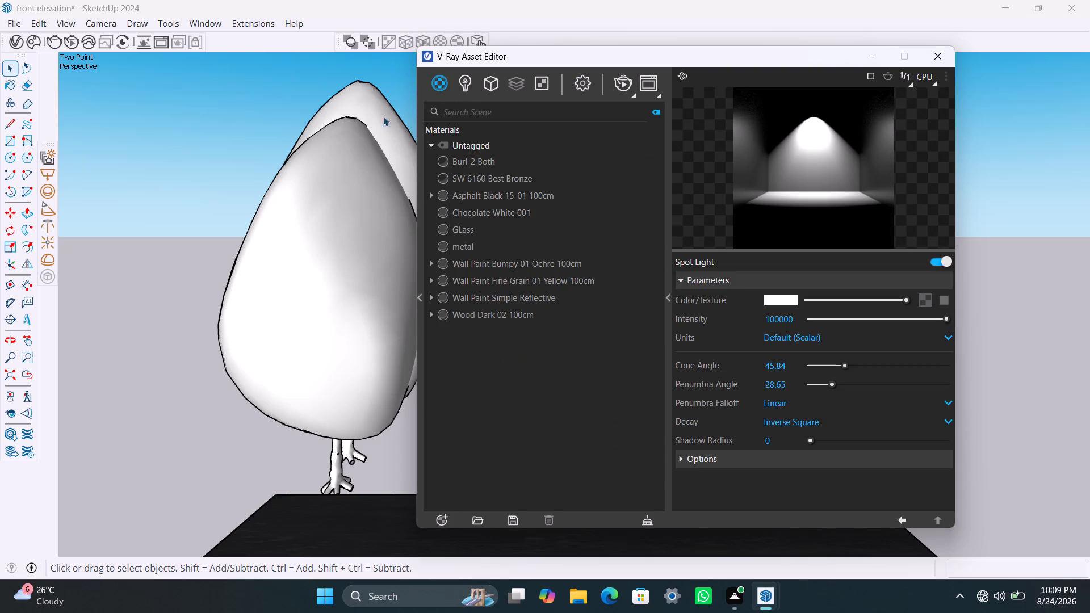
# Place a V-Ray dome light between the front tree's trunk and the building.
pyautogui.click(51, 253)
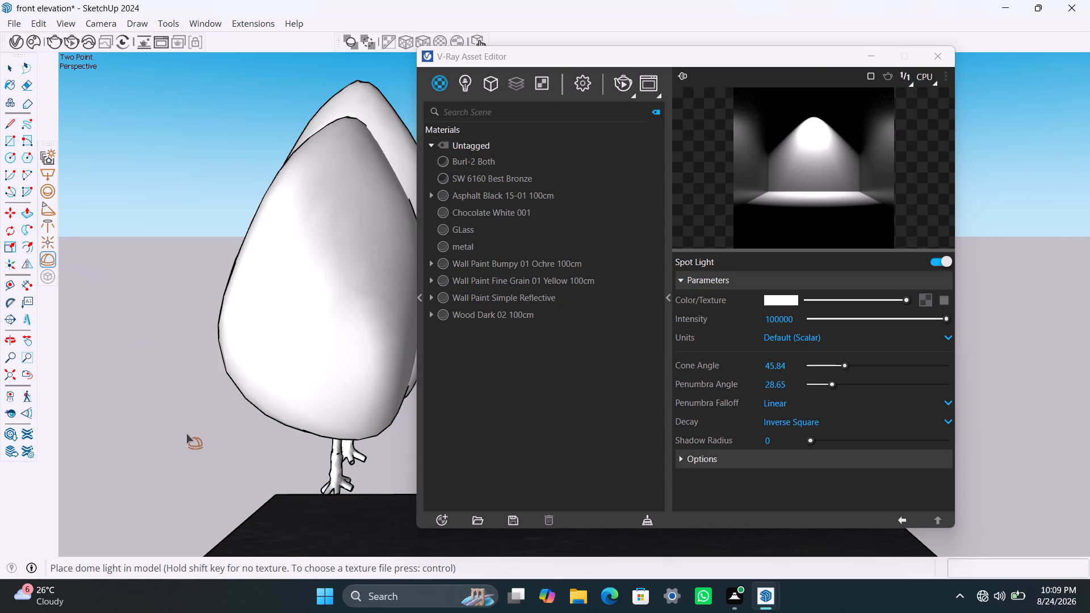
pyautogui.keyDown('shift'); pyautogui.moveTo(337, 463); pyautogui.dragTo(260, 457, button='middle'); pyautogui.keyUp('shift')
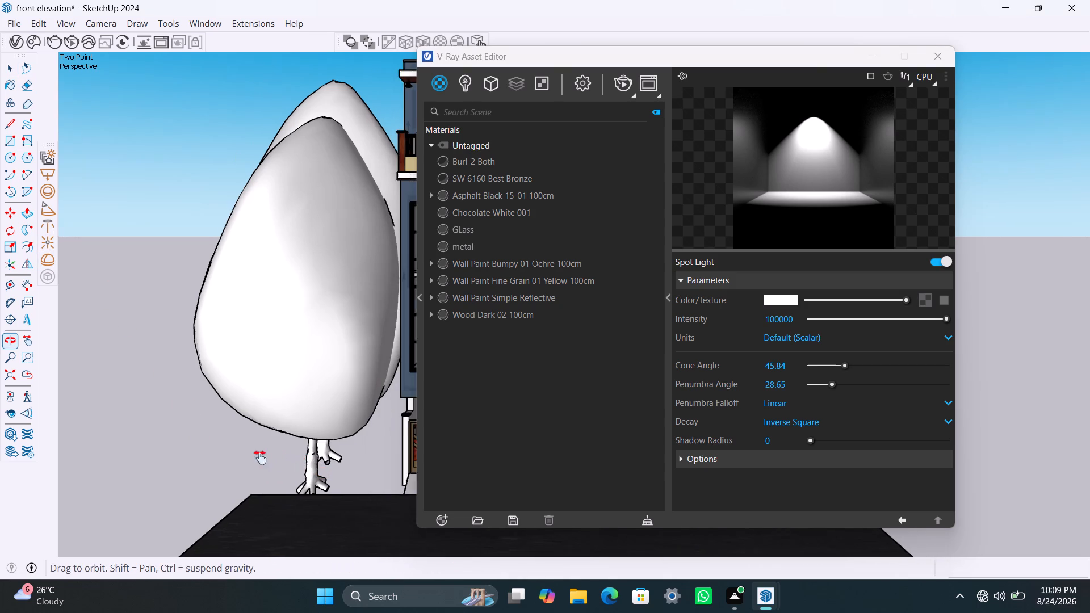
pyautogui.keyDown('shift'); pyautogui.moveTo(260, 457); pyautogui.dragTo(245, 456, button='middle'); pyautogui.keyUp('shift')
pyautogui.click(292, 463)
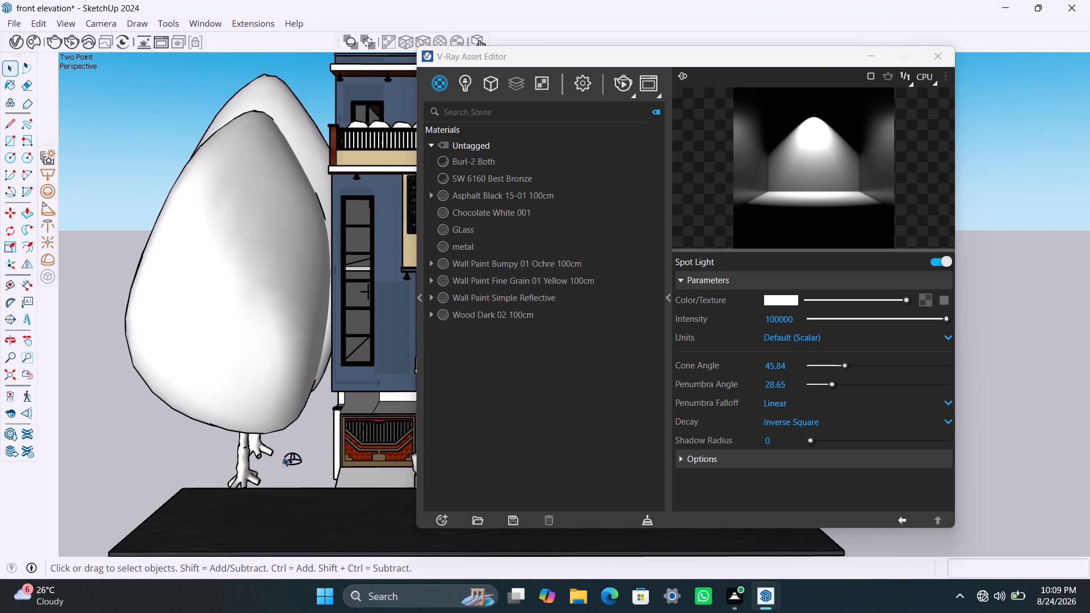
# Scale the dome light up about 2.59 times in height and 1.66 times in width, and stretch its opposite side outward too.
pyautogui.press('s')
pyautogui.press('space')
pyautogui.click(288, 457)
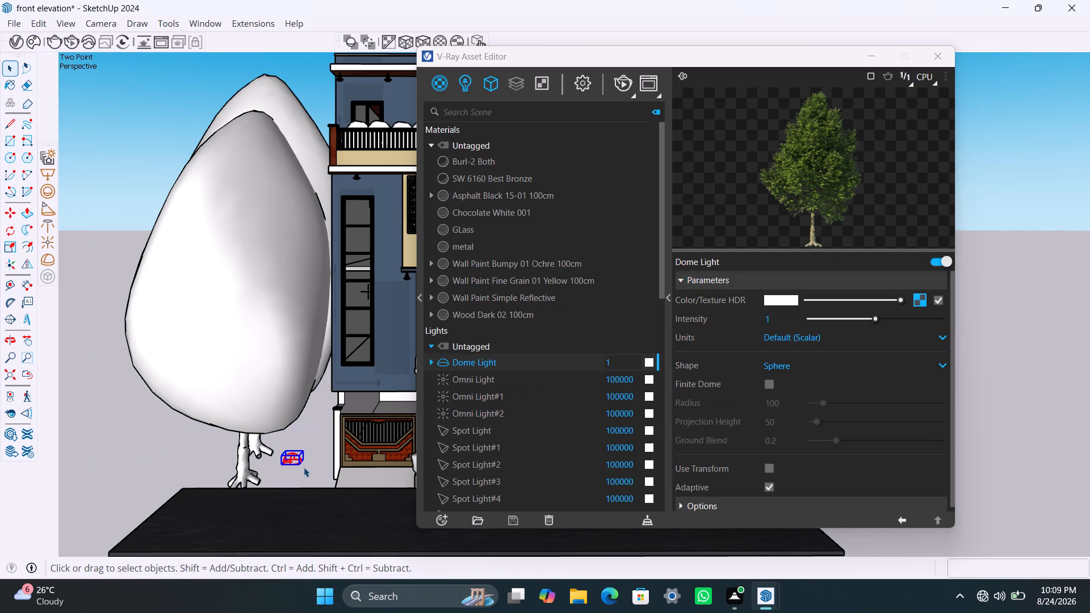
pyautogui.press('s')
pyautogui.scroll(7, 292, 452)
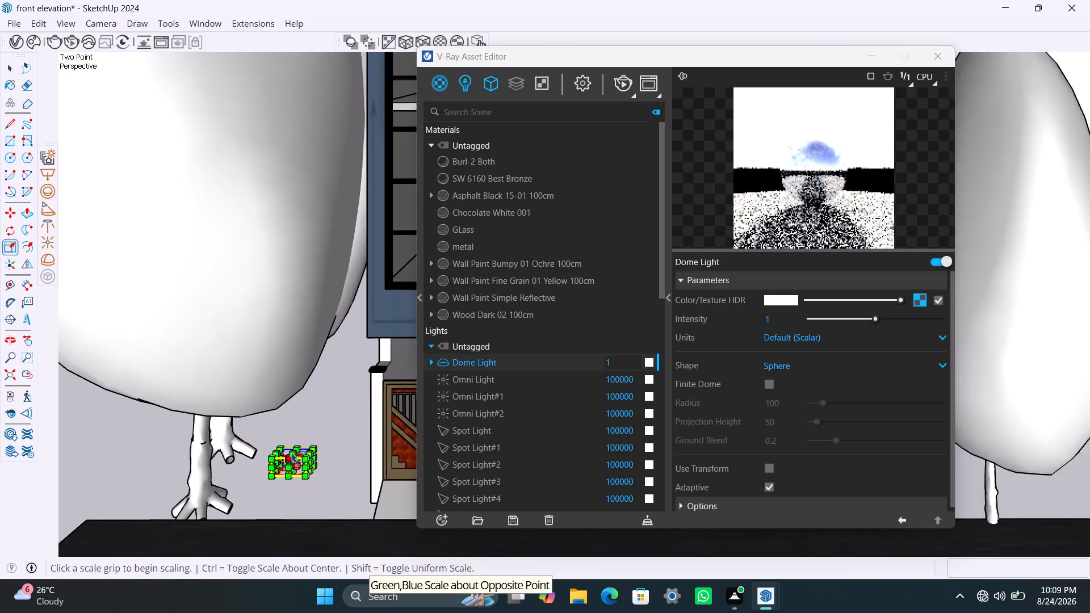
pyautogui.scroll(4, 292, 452)
pyautogui.moveTo(293, 453); pyautogui.dragTo(296, 410)
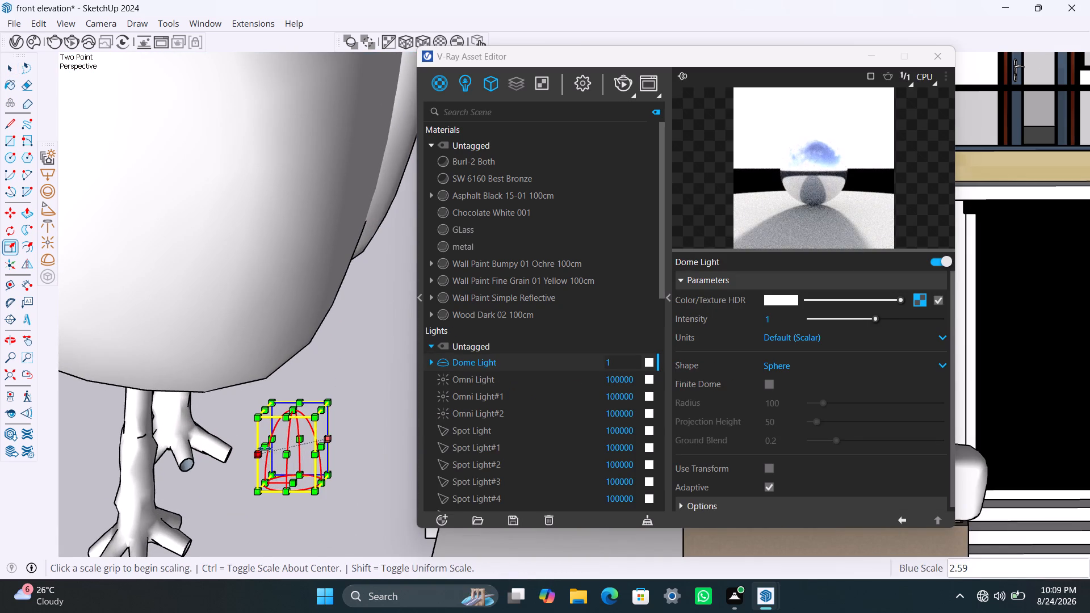
pyautogui.moveTo(265, 448); pyautogui.dragTo(228, 445)
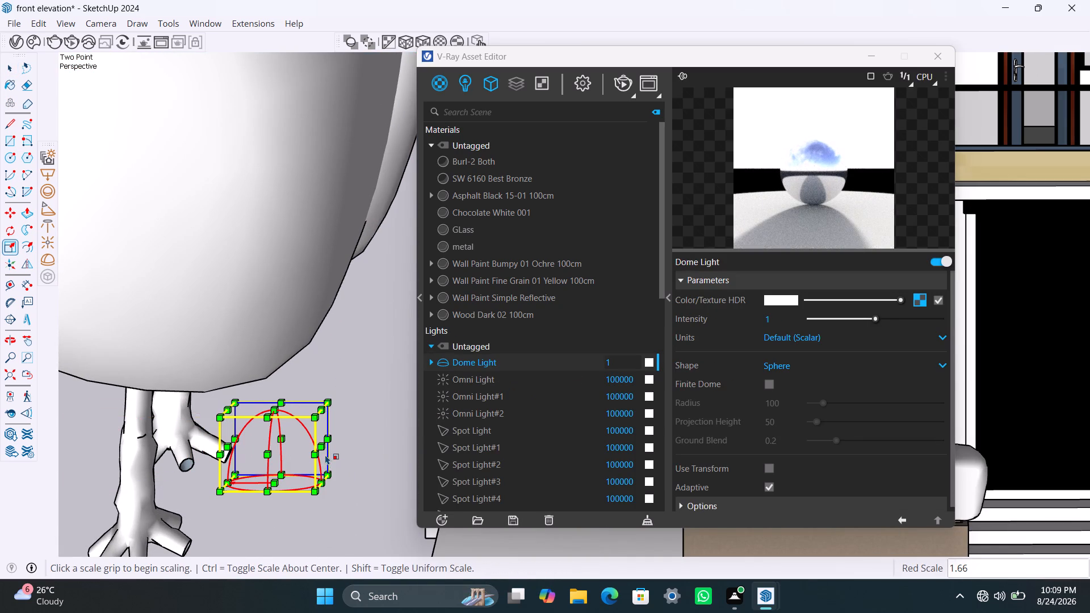
pyautogui.moveTo(325, 451); pyautogui.dragTo(362, 457)
pyautogui.press('space')
pyautogui.click(386, 402)
# Move the dome light about 2 feet down towards the building, and shift it slightly back towards the tree trunk.
pyautogui.scroll(-4, 322, 496)
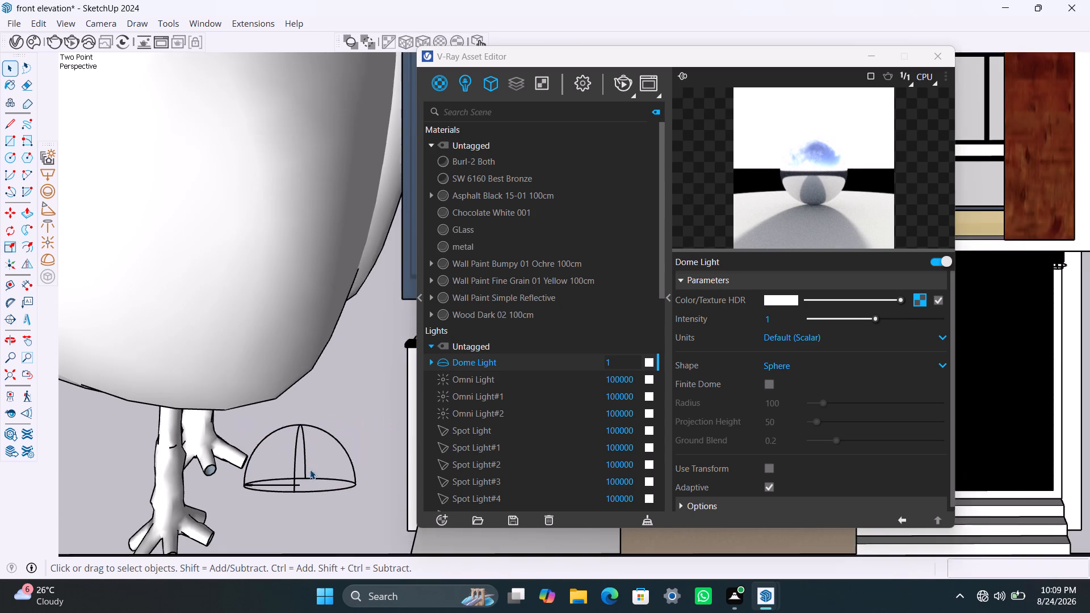
pyautogui.scroll(-1, 310, 469)
pyautogui.click(307, 473)
pyautogui.press('m')
pyautogui.click(311, 484)
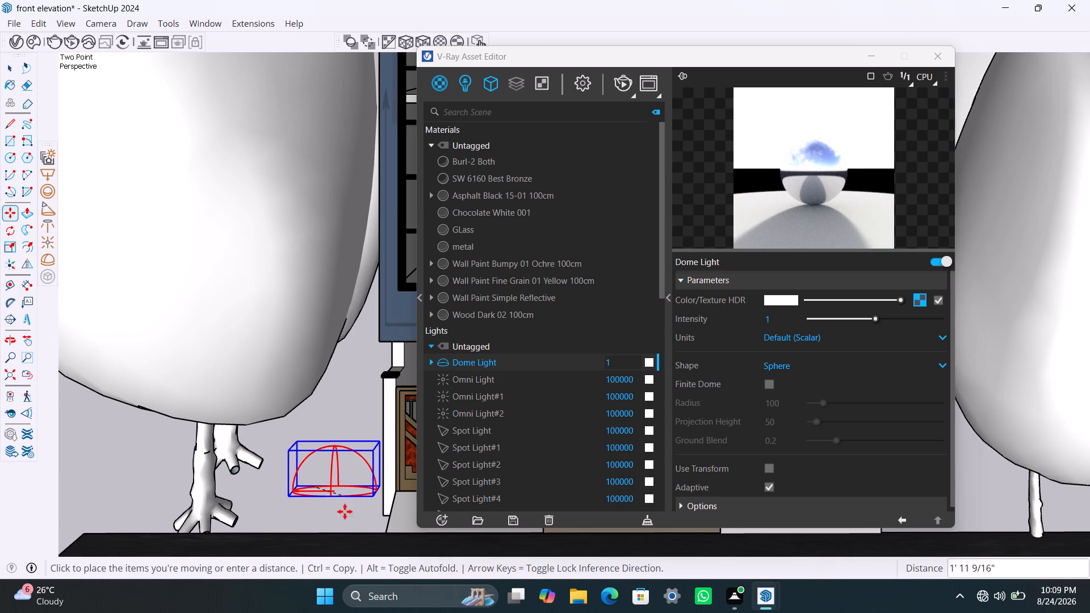
pyautogui.click(346, 511)
pyautogui.click(309, 502)
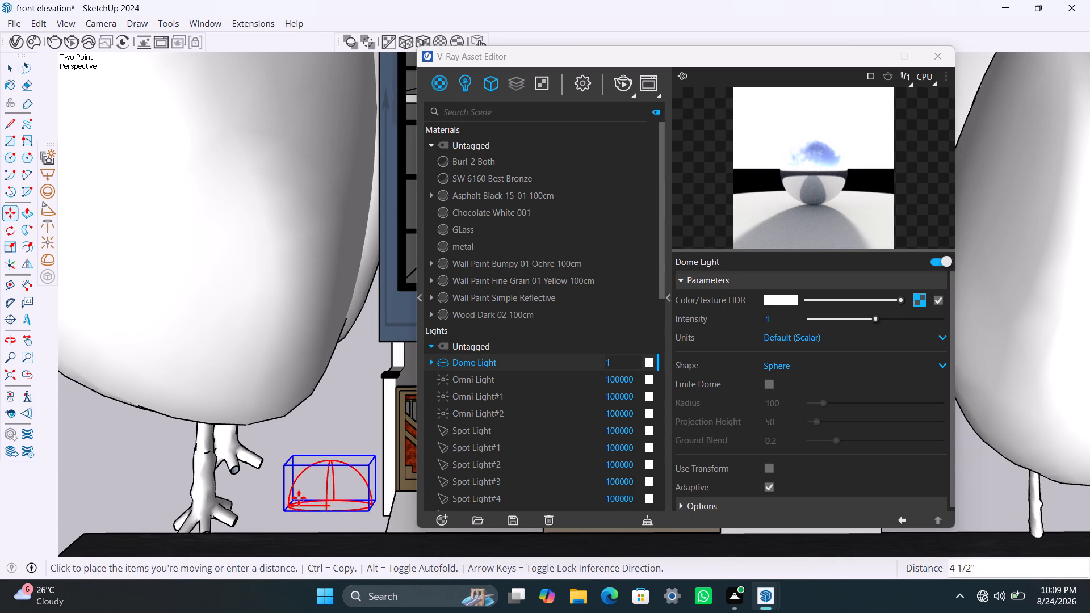
pyautogui.click(291, 498)
pyautogui.press('space')
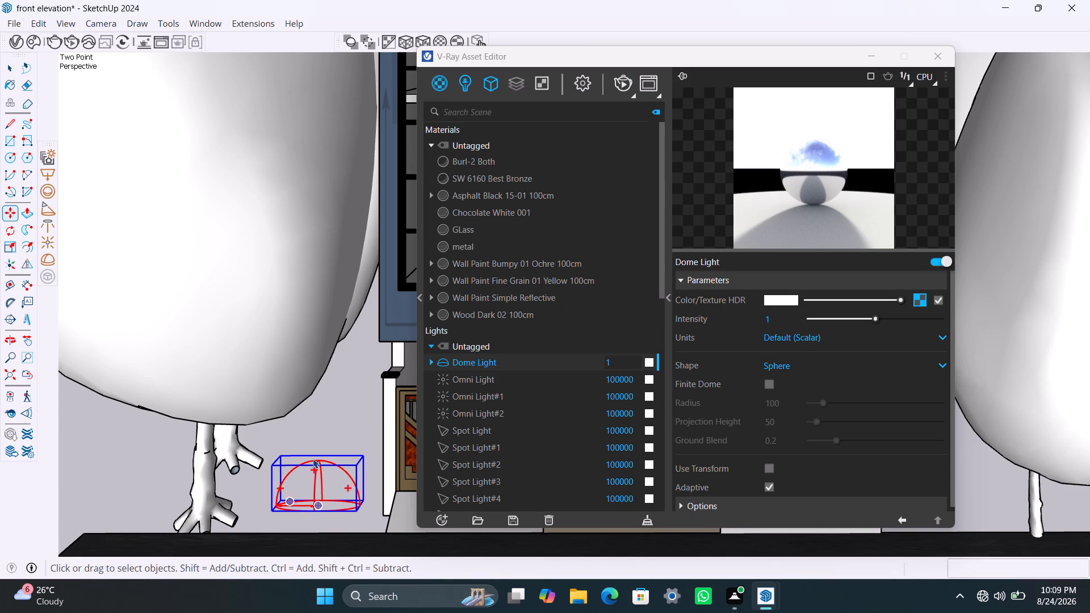
# Load charolettenbrunn_park_2k.exr from the Materials folder as the dome light's HDR texture.
pyautogui.click(325, 419)
pyautogui.scroll(-6, 325, 419)
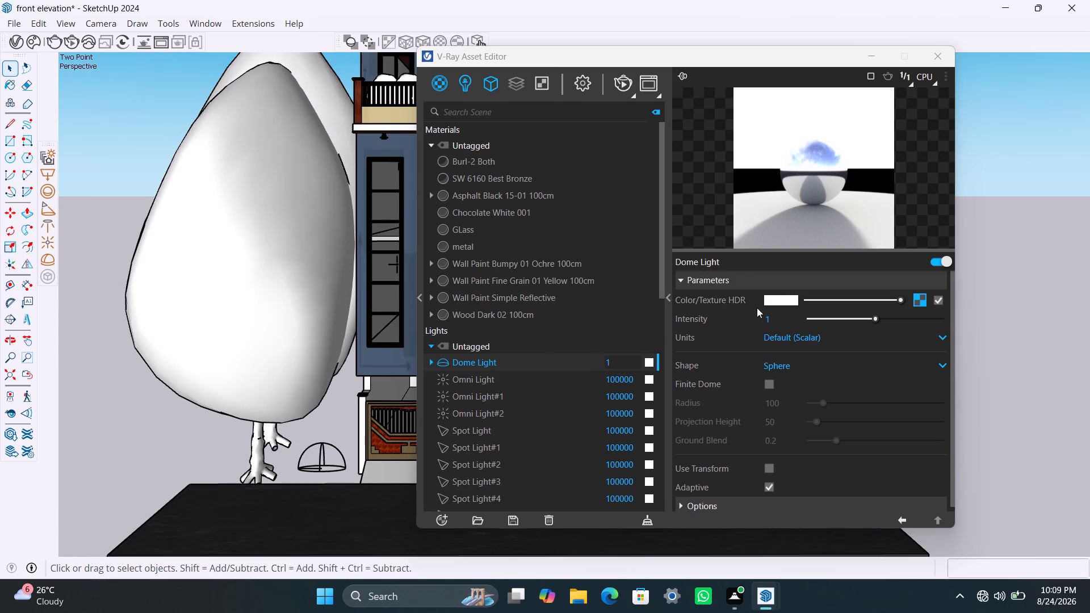
pyautogui.scroll(1, 739, 315)
pyautogui.rightClick(920, 304)
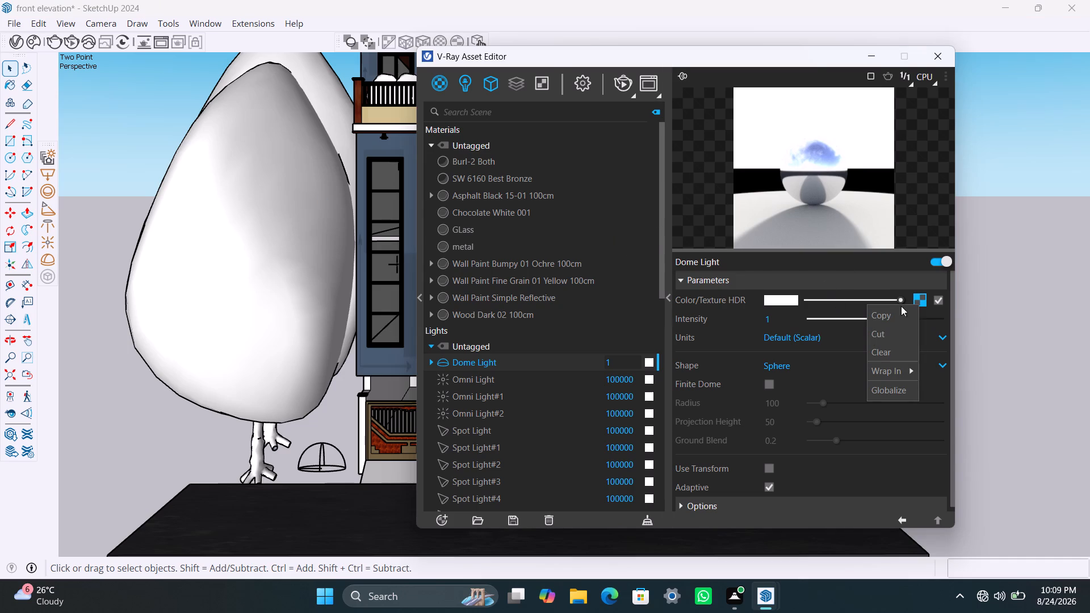
pyautogui.click(923, 294)
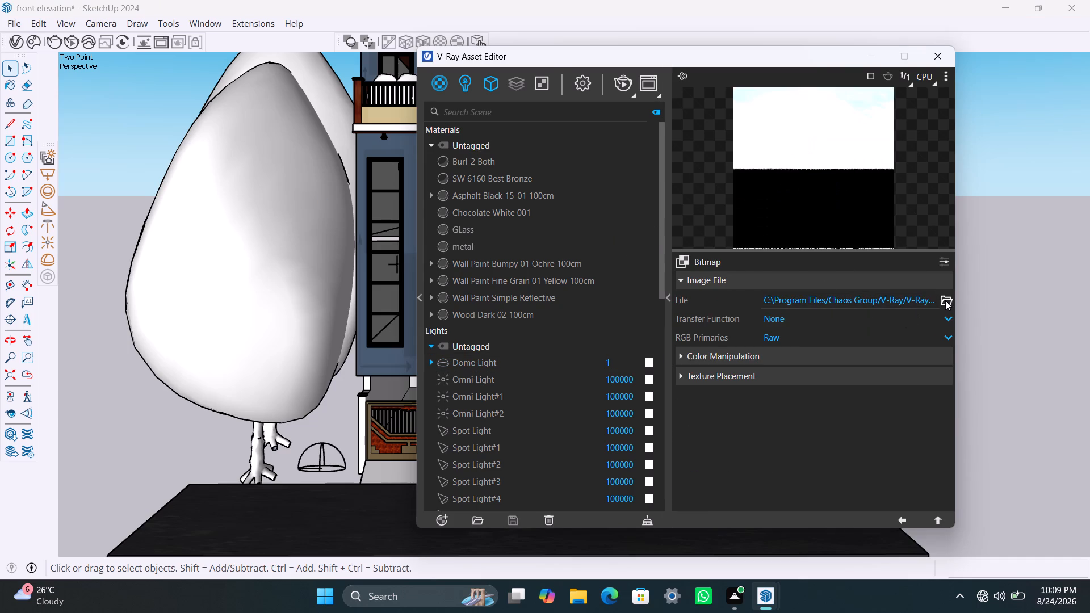
pyautogui.click(945, 300)
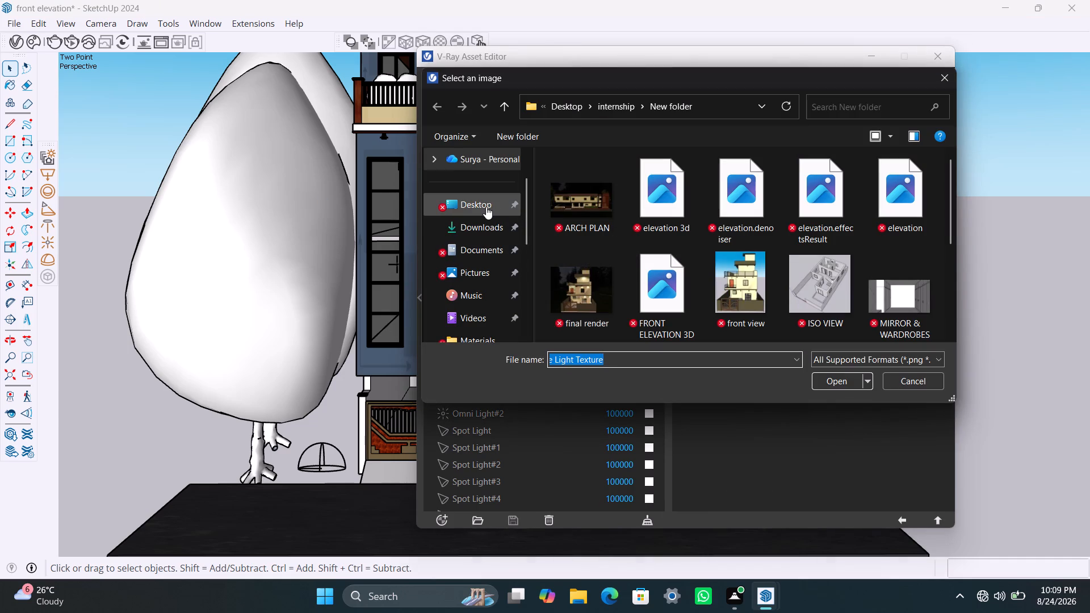
pyautogui.doubleClick(476, 198)
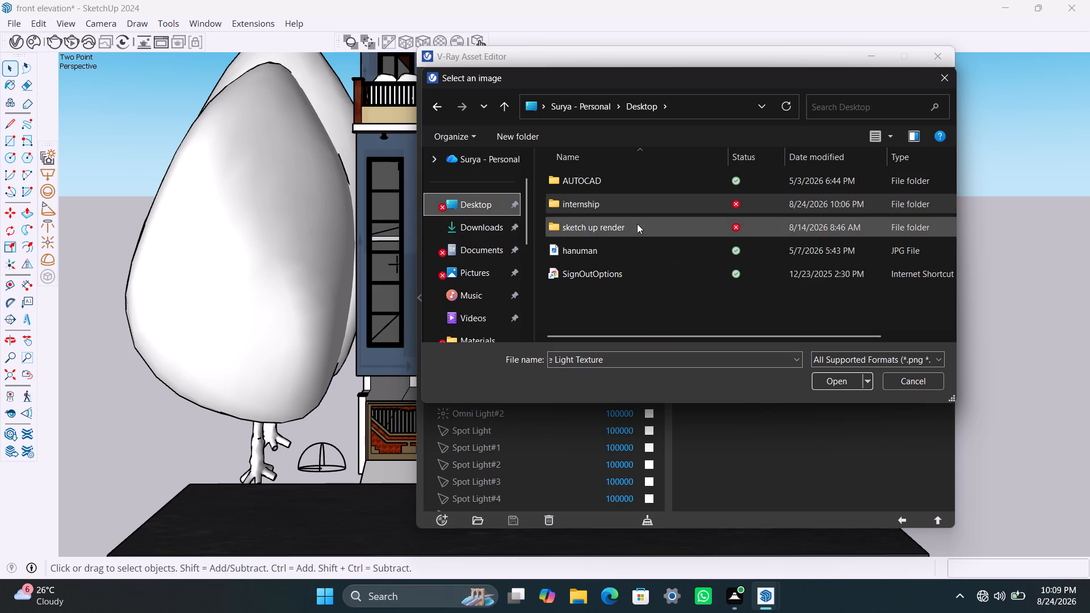
pyautogui.scroll(-2, 497, 277)
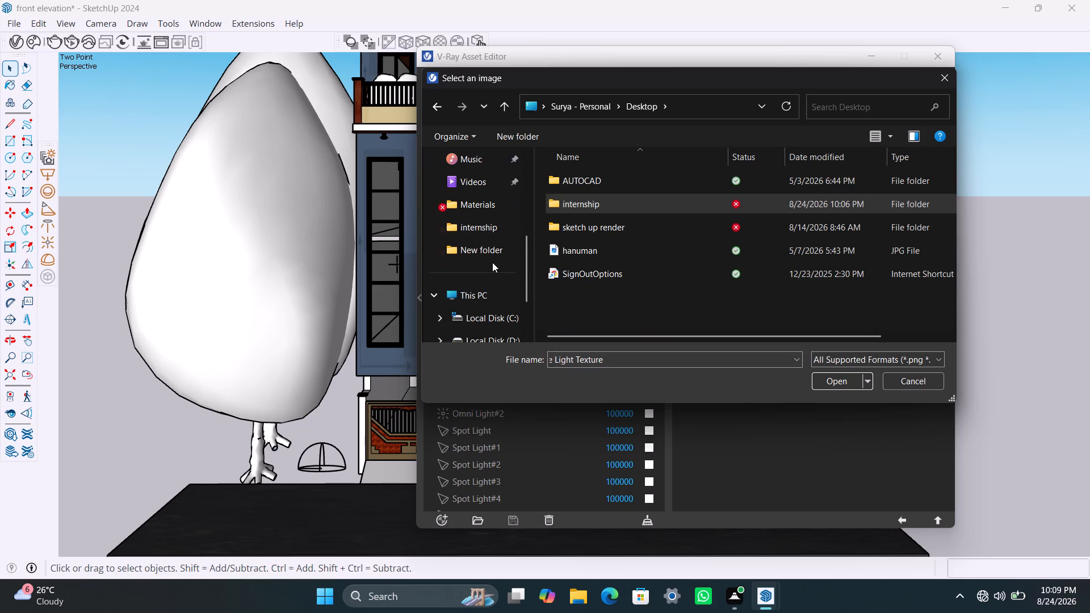
pyautogui.doubleClick(481, 212)
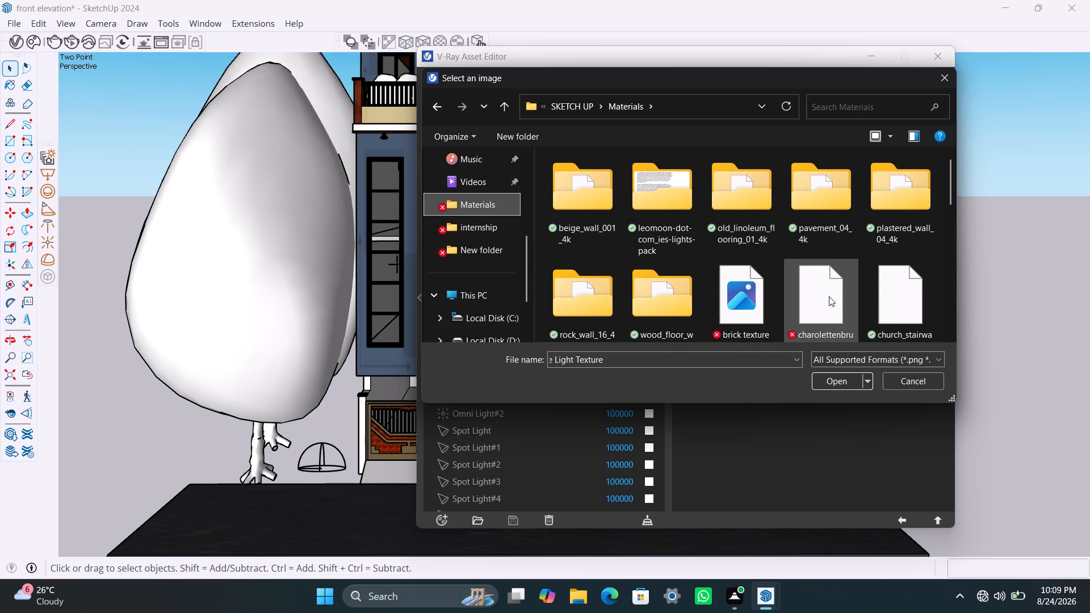
pyautogui.scroll(-1, 840, 299)
pyautogui.scroll(-2, 773, 279)
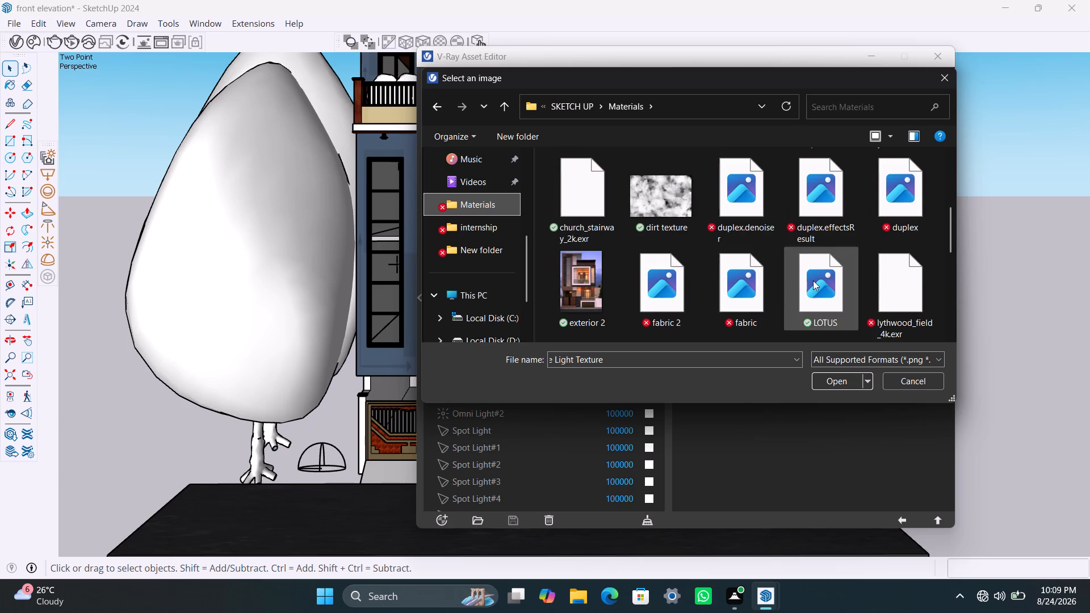
pyautogui.scroll(1, 828, 295)
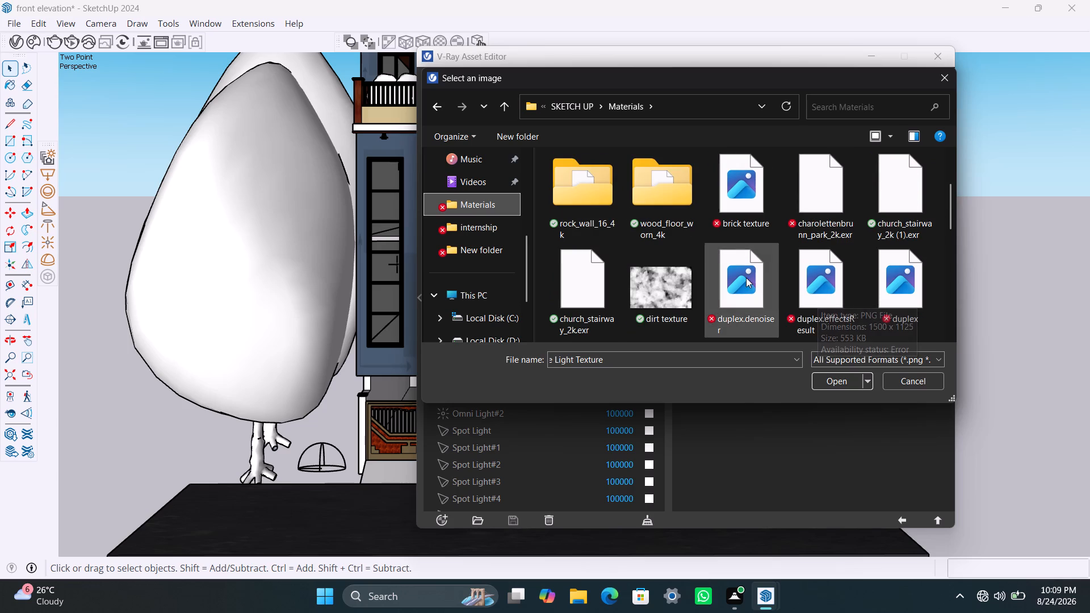
pyautogui.click(809, 187)
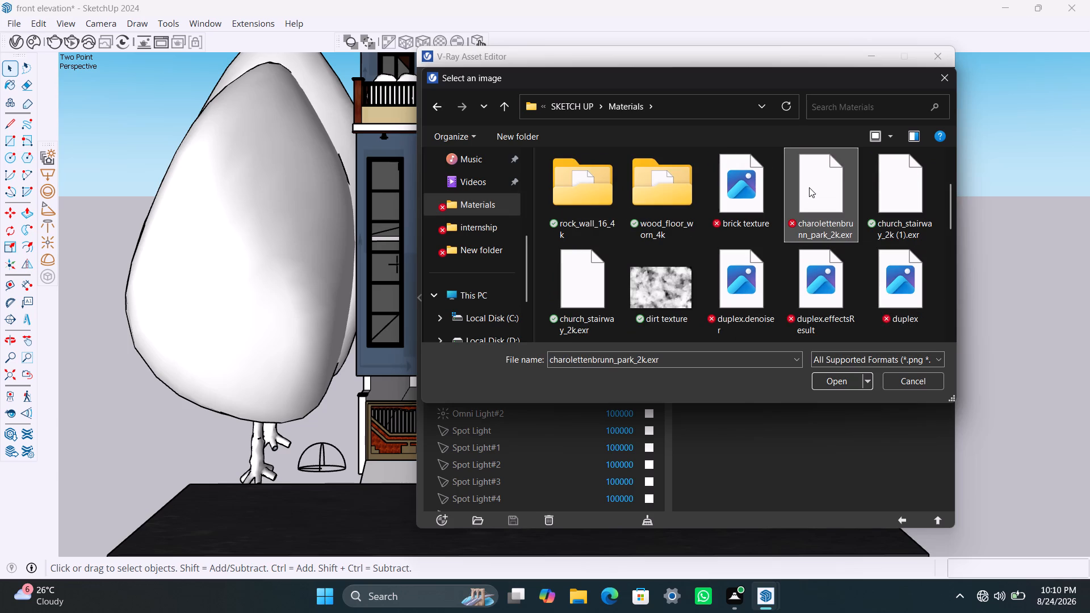
pyautogui.click(849, 380)
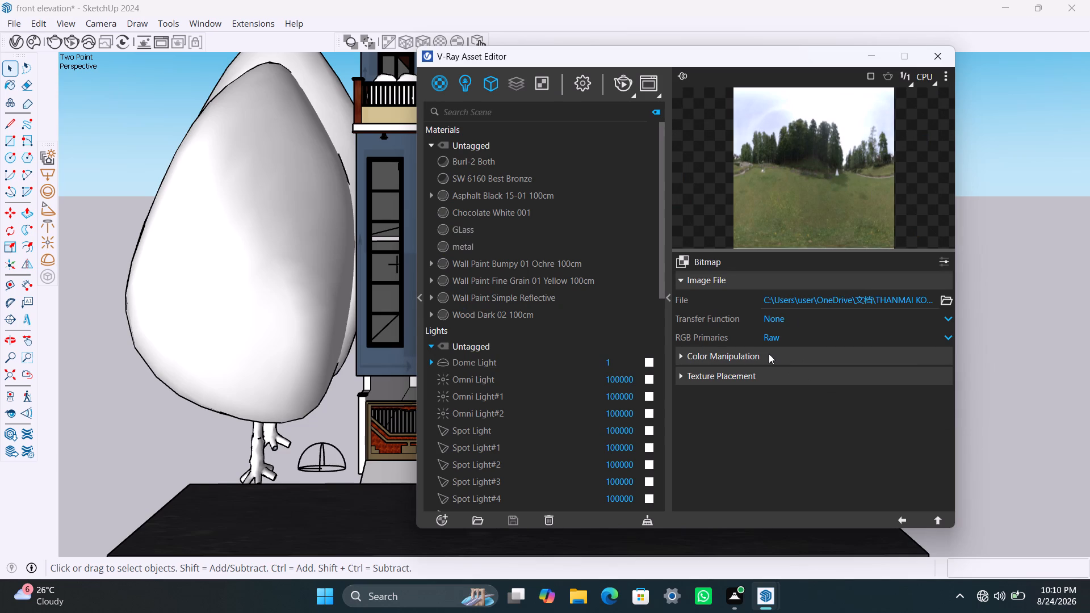
# Set the Default Color of the dome light's bitmap to white in its color manipulation settings.
pyautogui.click(678, 354)
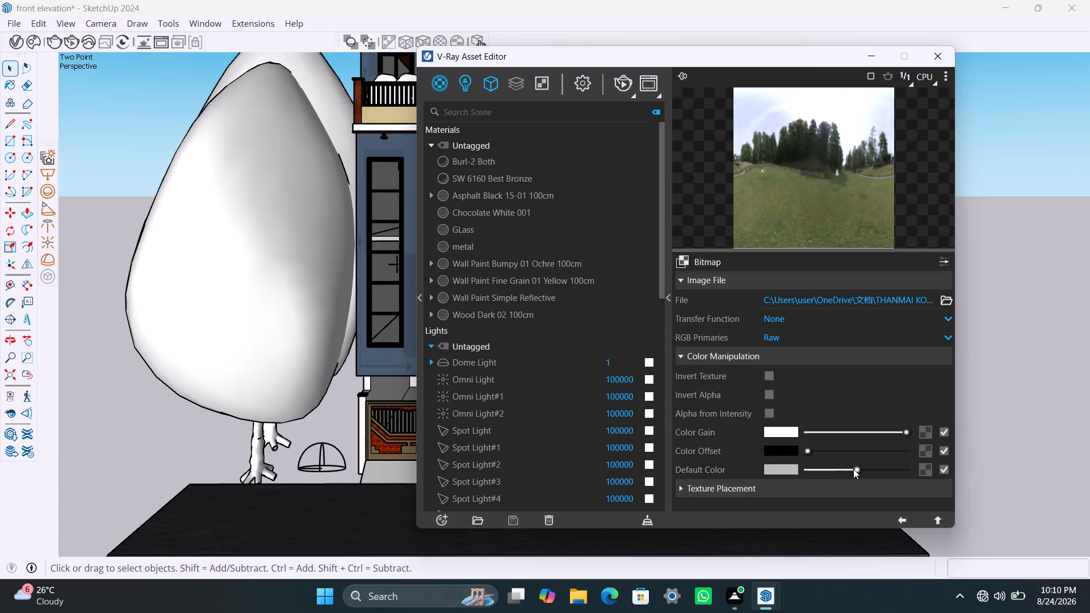
pyautogui.moveTo(853, 469); pyautogui.dragTo(913, 475)
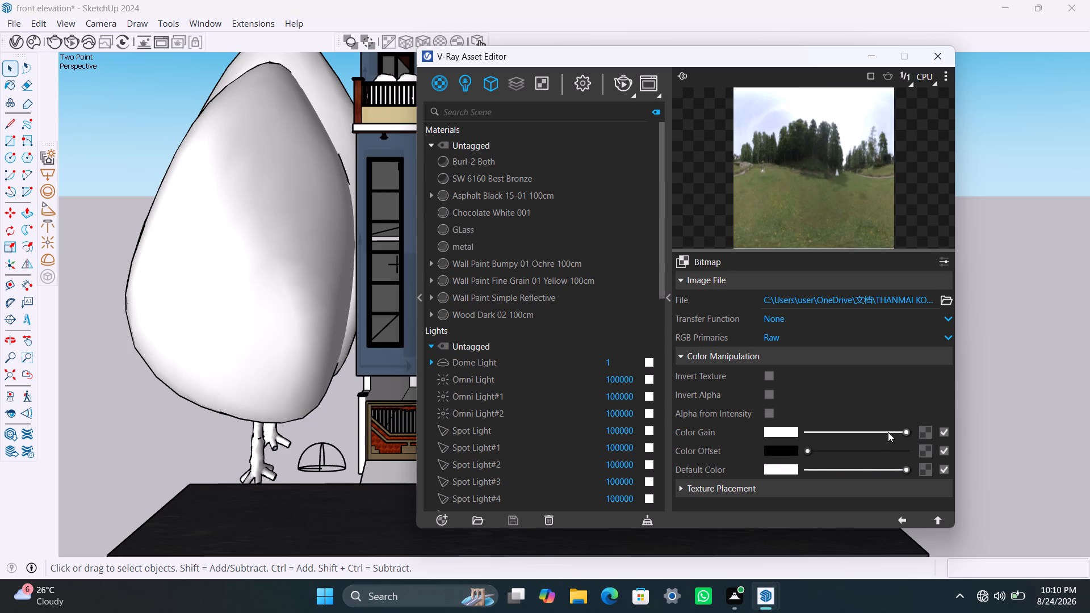
# Lower the Color Gain of the dome light's bitmap from white to a mid grey to darken the park image.
pyautogui.moveTo(905, 430); pyautogui.dragTo(829, 429)
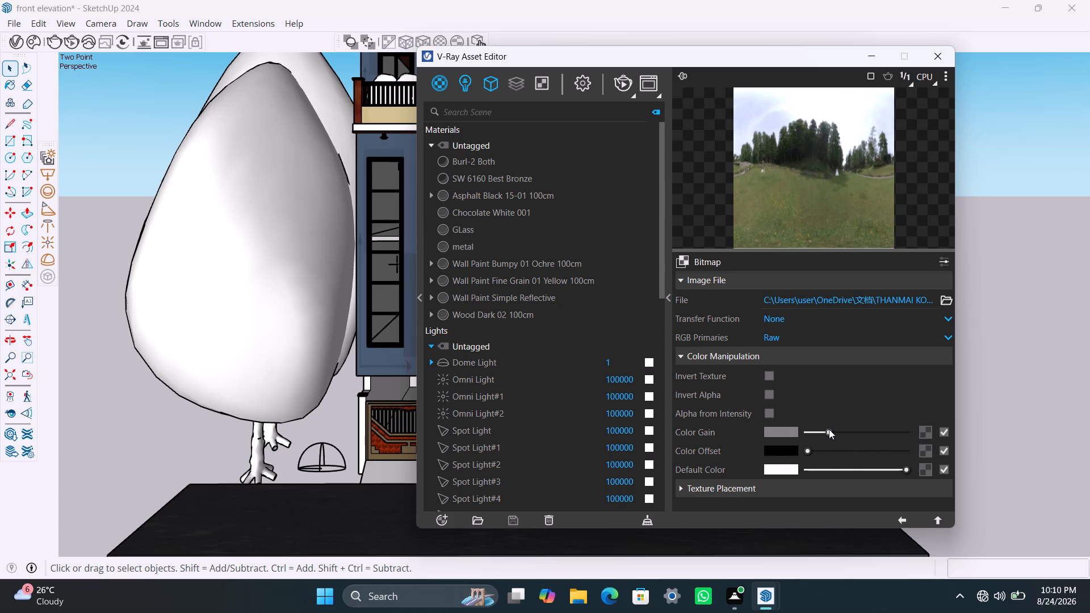
pyautogui.moveTo(829, 429); pyautogui.dragTo(849, 429)
pyautogui.moveTo(850, 429); pyautogui.dragTo(845, 431)
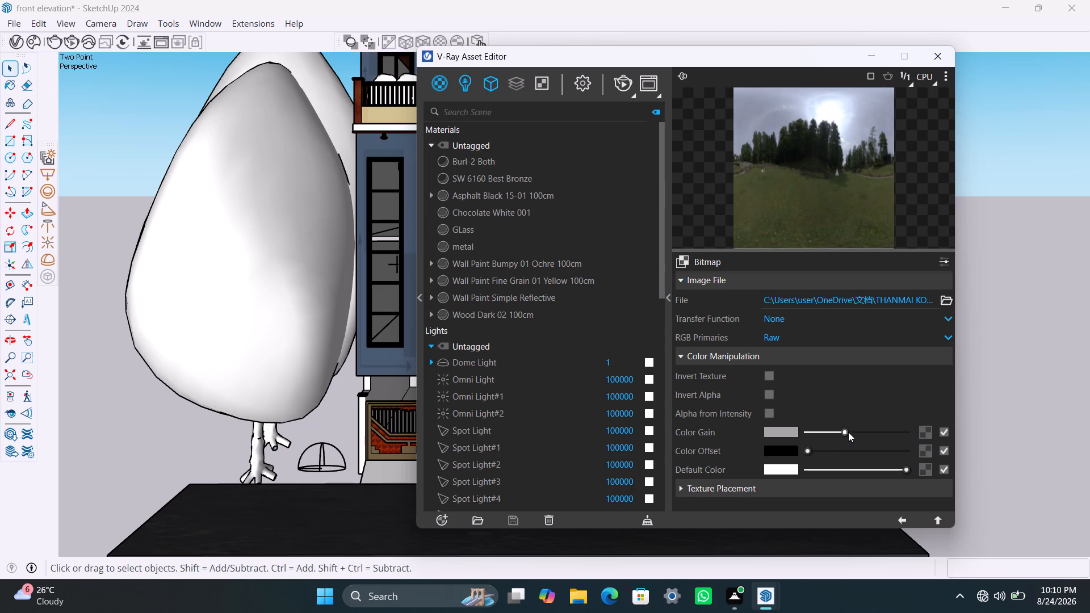
pyautogui.moveTo(845, 431); pyautogui.dragTo(839, 431)
pyautogui.moveTo(837, 429); pyautogui.dragTo(829, 428)
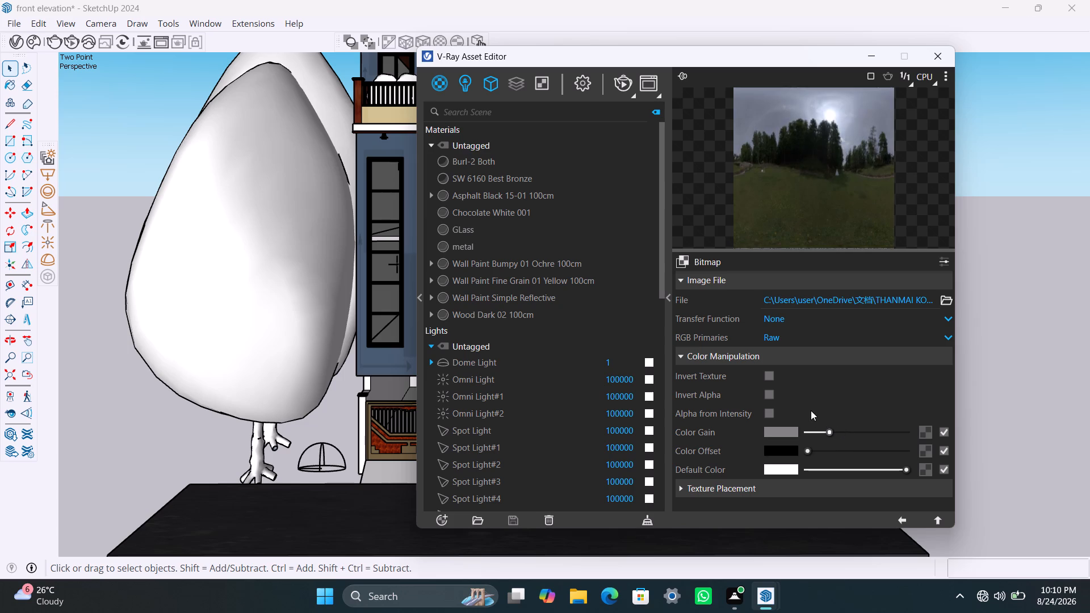
pyautogui.moveTo(827, 432); pyautogui.dragTo(805, 431)
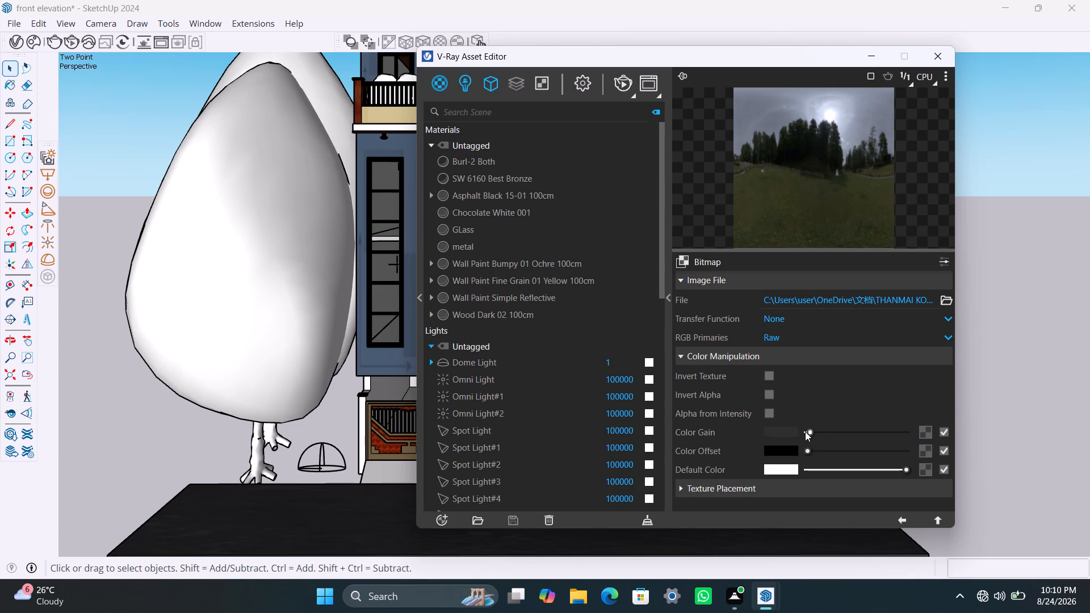
pyautogui.moveTo(805, 431); pyautogui.dragTo(804, 431)
pyautogui.moveTo(807, 433); pyautogui.dragTo(823, 432)
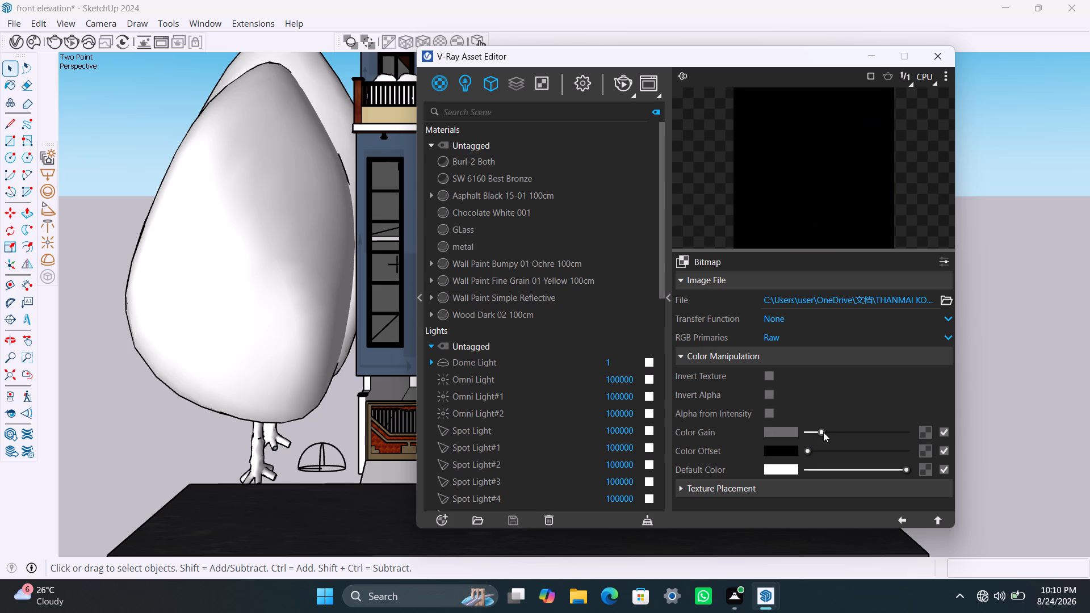
pyautogui.moveTo(823, 432); pyautogui.dragTo(829, 432)
pyautogui.moveTo(829, 432); pyautogui.dragTo(840, 431)
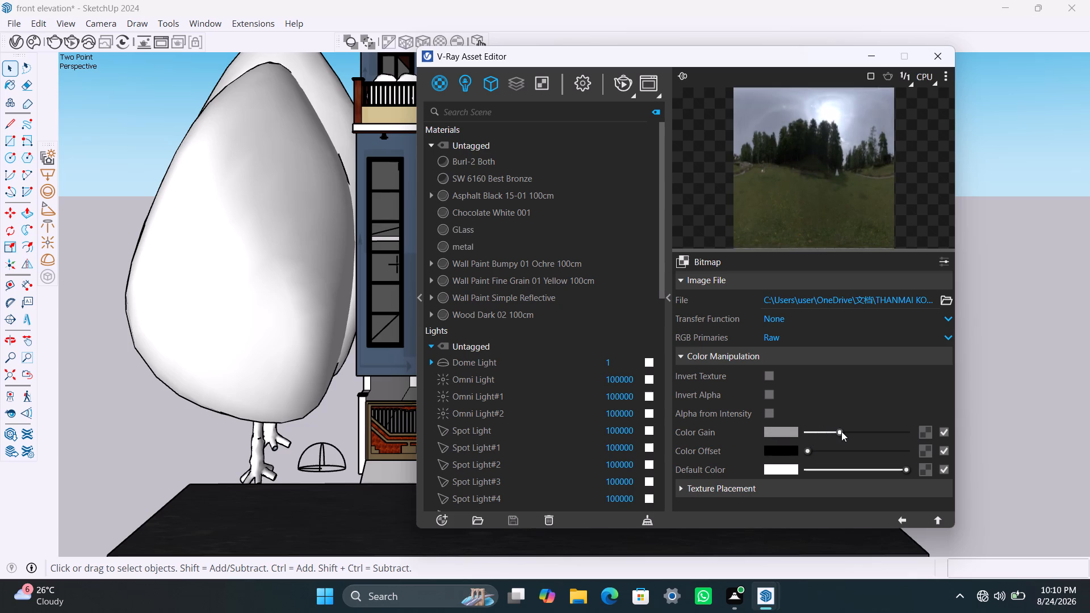
pyautogui.click(842, 431)
pyautogui.moveTo(845, 430); pyautogui.dragTo(837, 431)
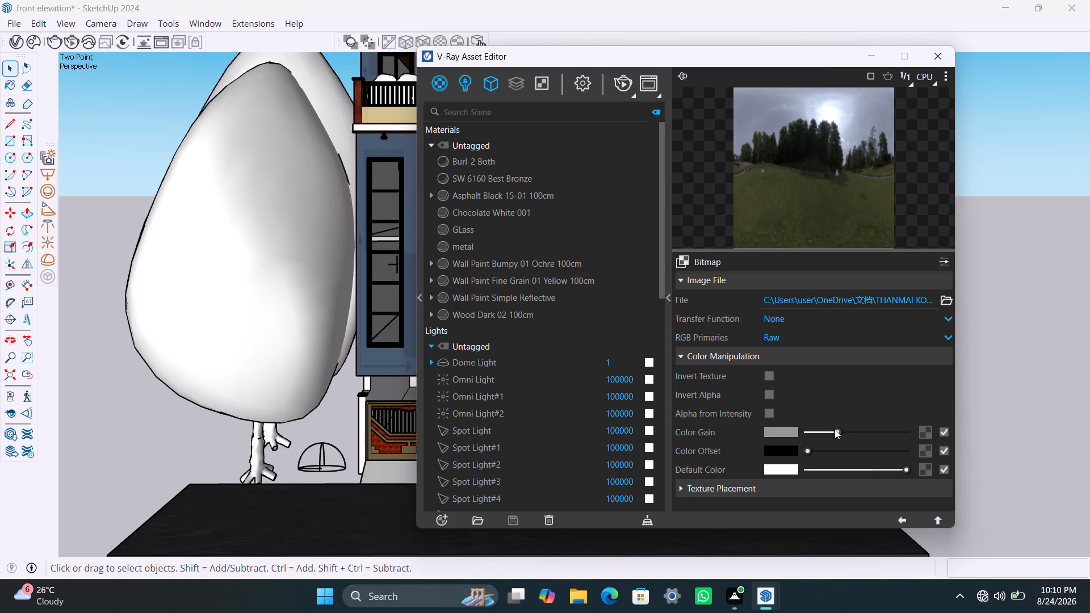
pyautogui.moveTo(835, 429); pyautogui.dragTo(840, 430)
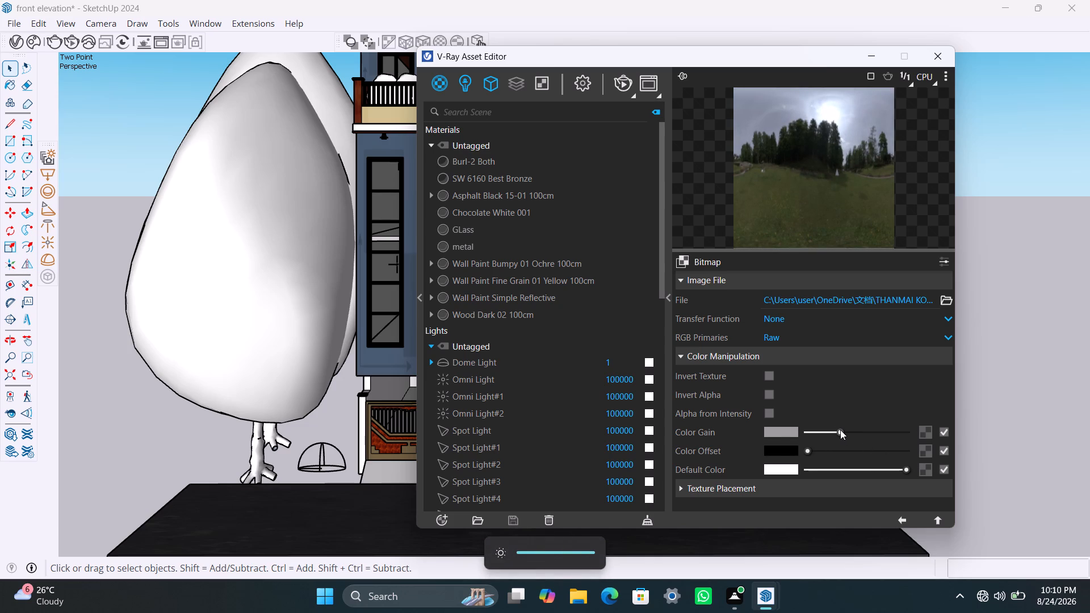
pyautogui.click(839, 431)
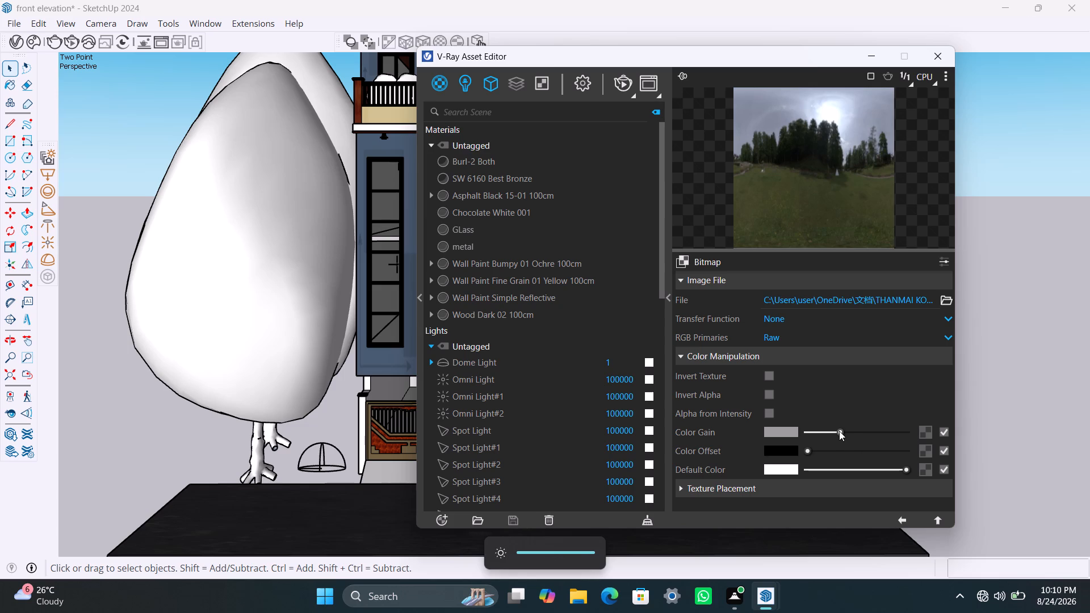
pyautogui.moveTo(835, 429); pyautogui.dragTo(852, 430)
pyautogui.click(852, 430)
pyautogui.moveTo(856, 431); pyautogui.dragTo(837, 431)
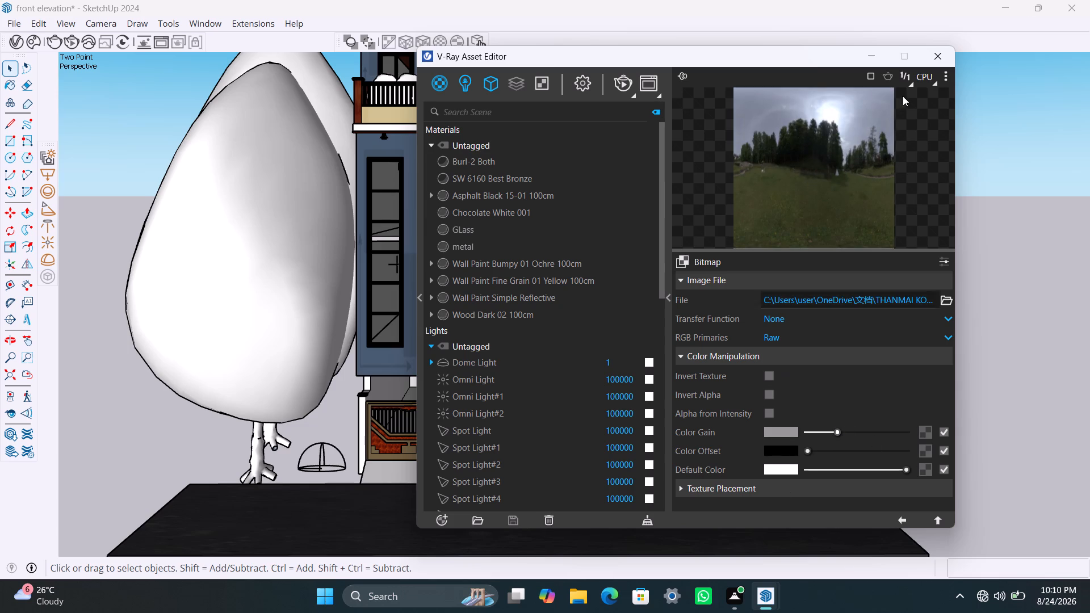
pyautogui.click(875, 55)
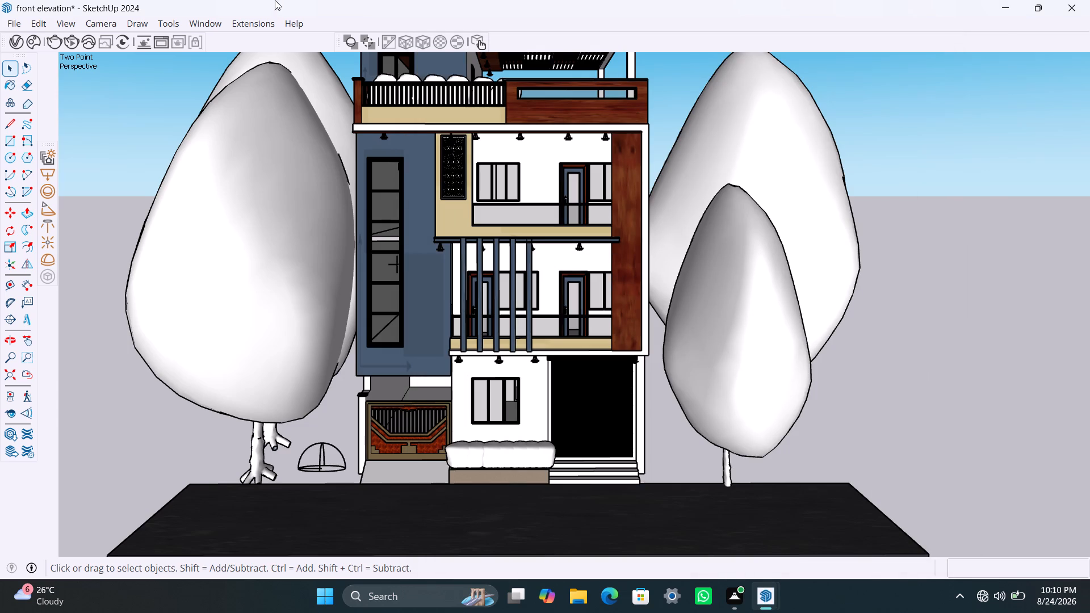
# Reframe the whole front elevation with its trees, run a V-Ray interactive test render, stop it and return to the model.
pyautogui.scroll(-1, 546, 401)
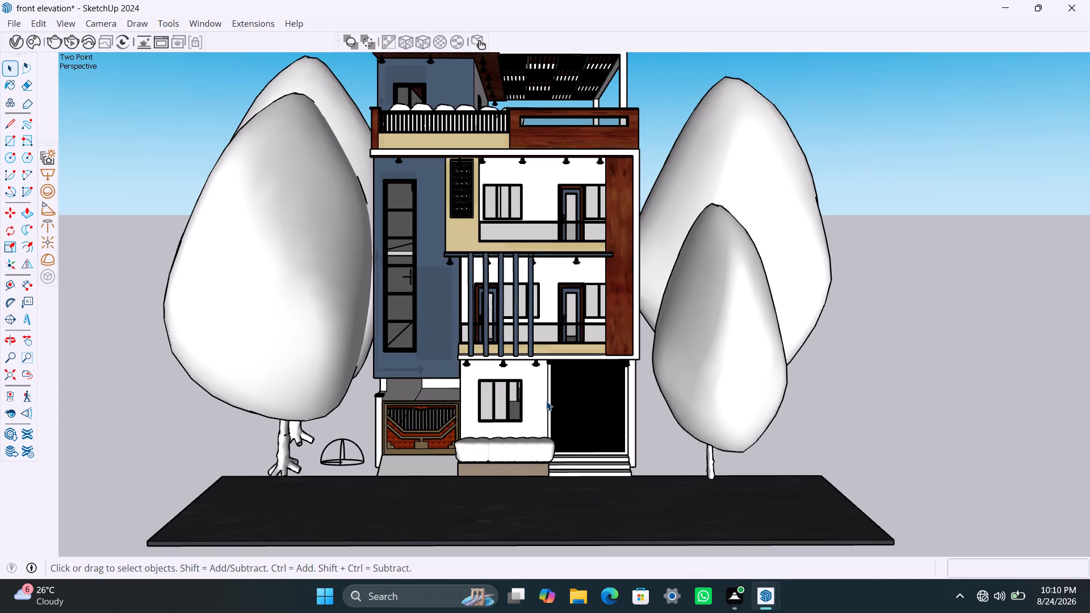
pyautogui.keyDown('shift'); pyautogui.moveTo(547, 401); pyautogui.dragTo(545, 410, button='middle'); pyautogui.keyUp('shift')
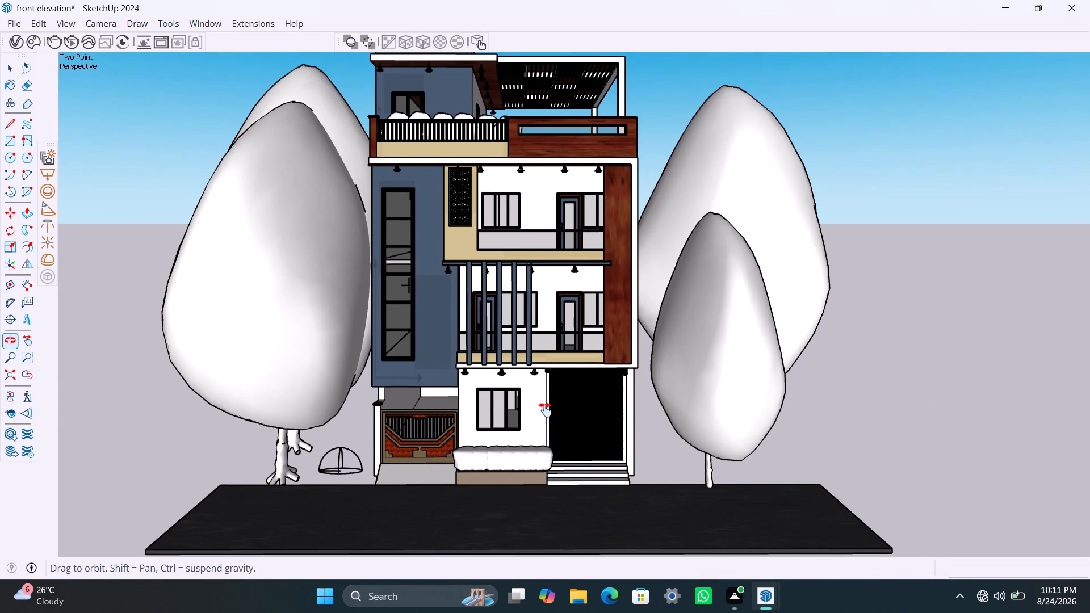
pyautogui.keyDown('shift'); pyautogui.moveTo(545, 410); pyautogui.dragTo(556, 428, button='middle'); pyautogui.keyUp('shift')
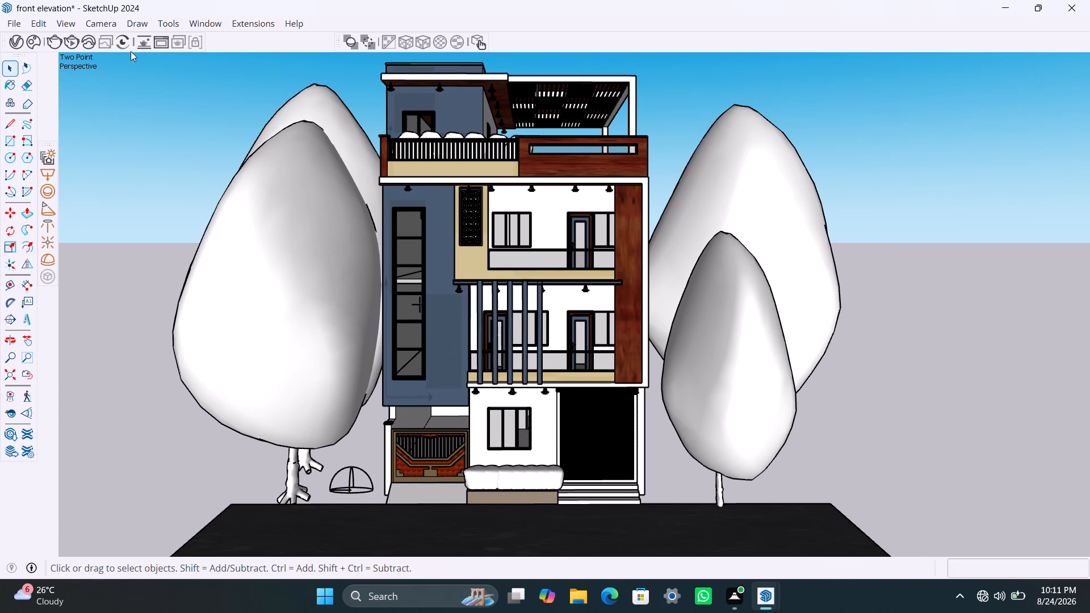
pyautogui.click(73, 42)
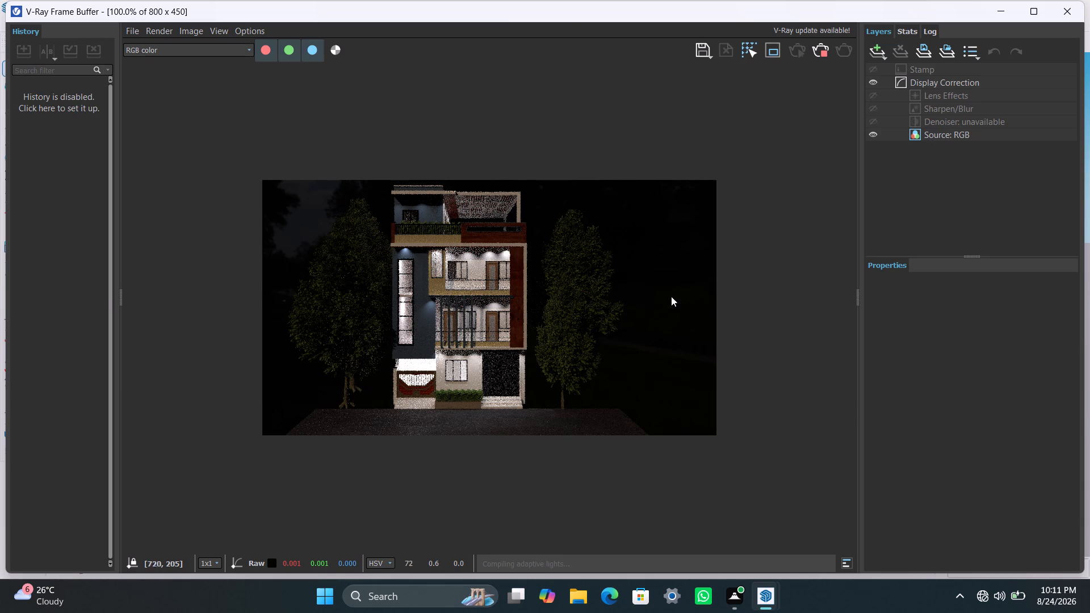
pyautogui.click(825, 55)
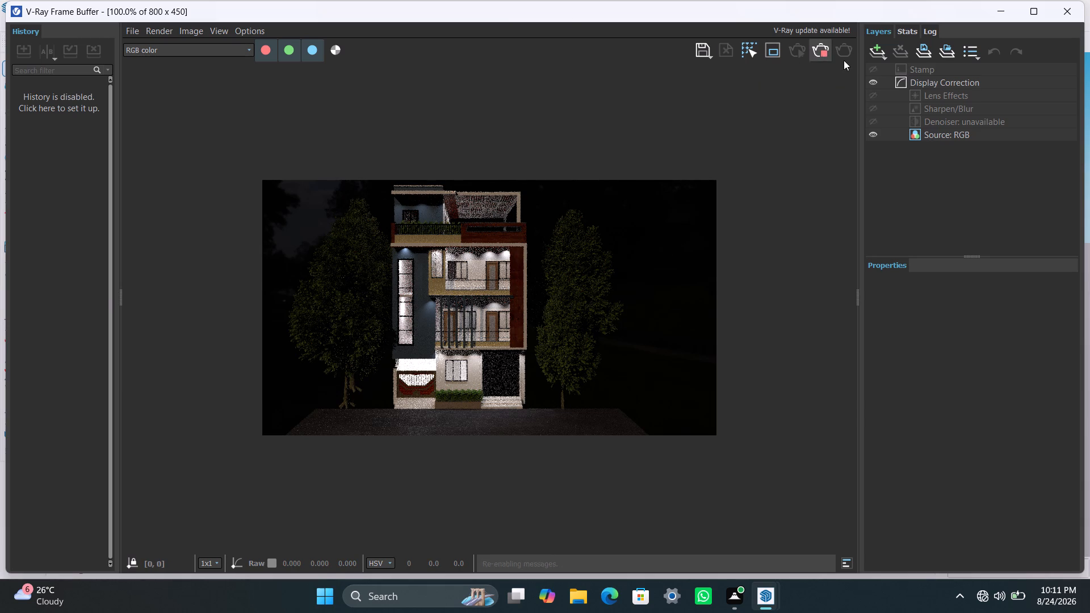
pyautogui.click(1004, 6)
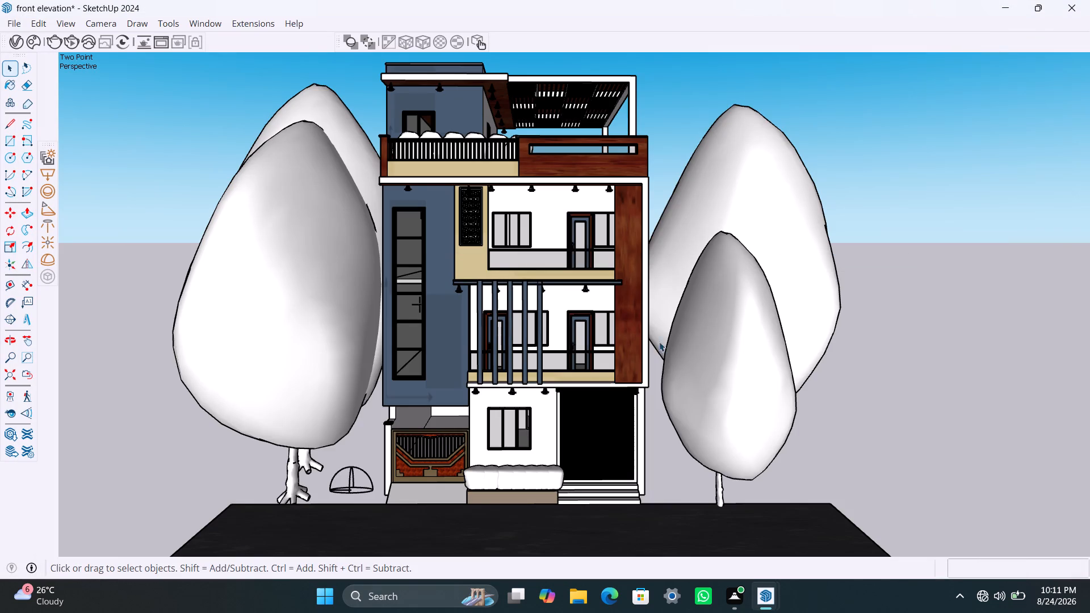
# Scale the smaller front tree beside the dark ground-floor opening about 1.1 times wider along the red axis, towards the building.
pyautogui.click(737, 389)
pyautogui.press('s')
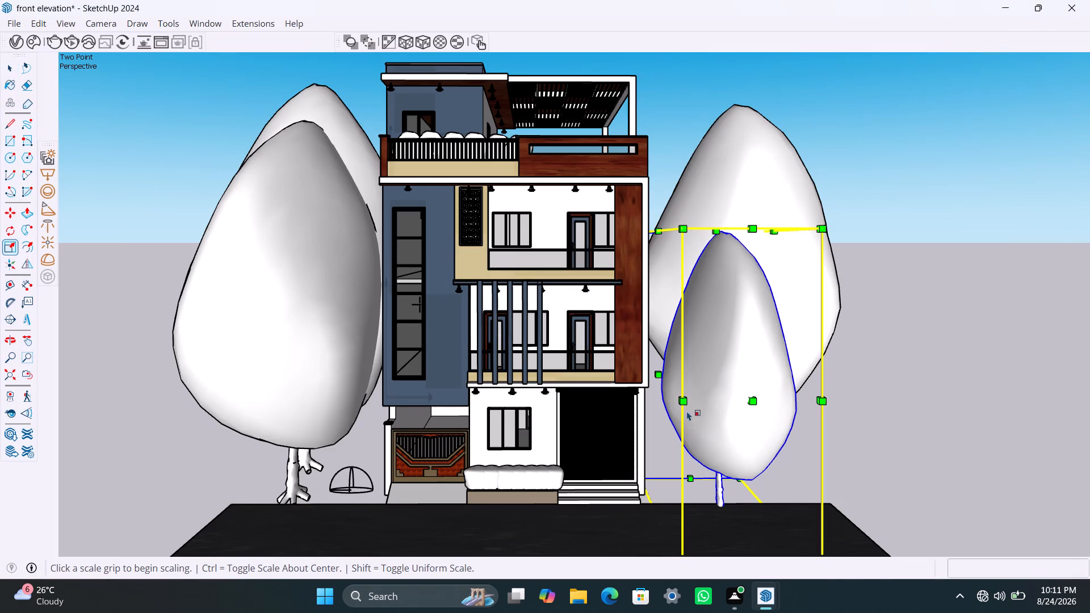
pyautogui.click(660, 376)
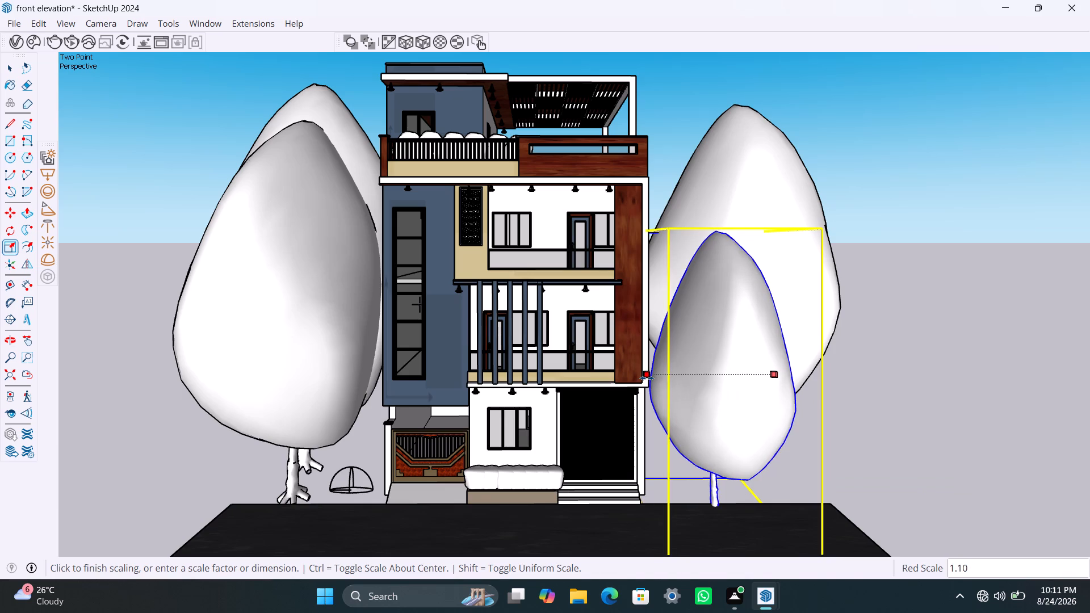
pyautogui.click(645, 378)
pyautogui.press('space')
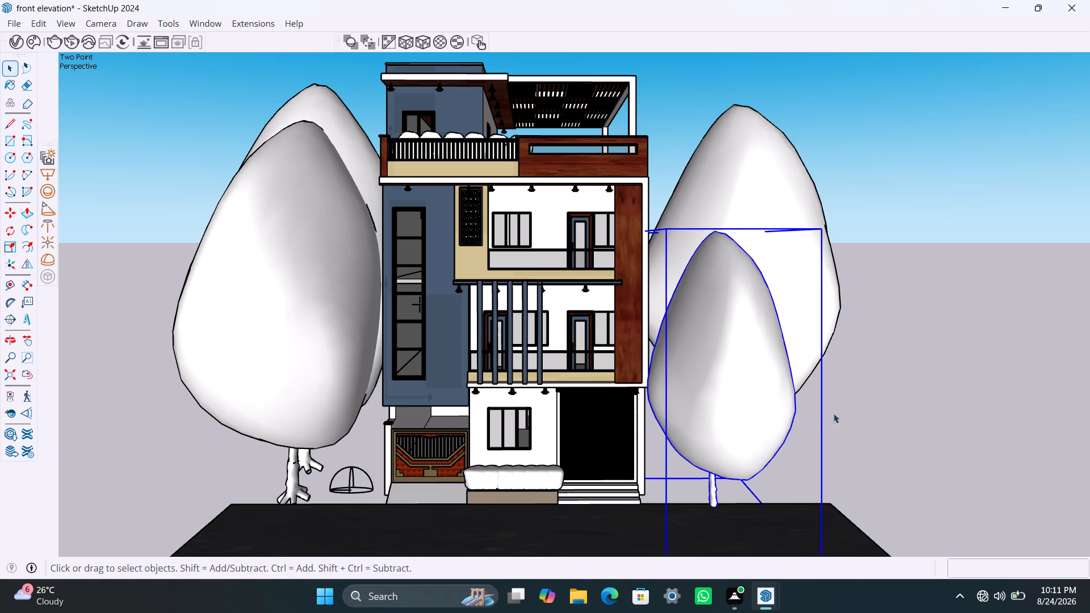
# Clear the tree selection and reframe the whole front elevation with its trees on both sides for the final render.
pyautogui.click(839, 408)
pyautogui.scroll(-2, 757, 461)
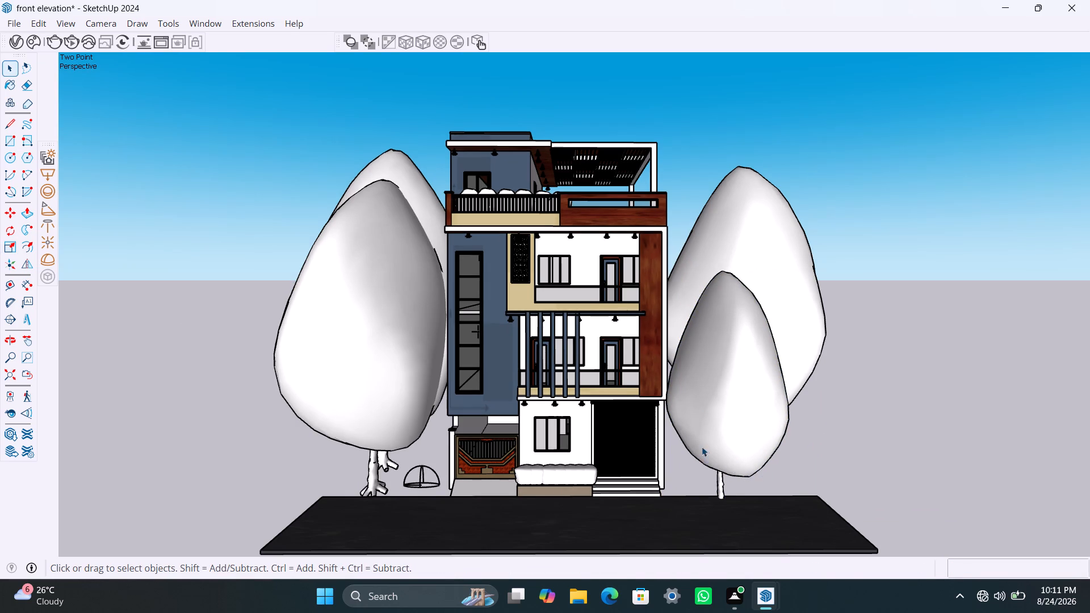
pyautogui.scroll(1, 694, 447)
pyautogui.keyDown('shift'); pyautogui.moveTo(630, 428); pyautogui.dragTo(631, 420, button='middle'); pyautogui.keyUp('shift')
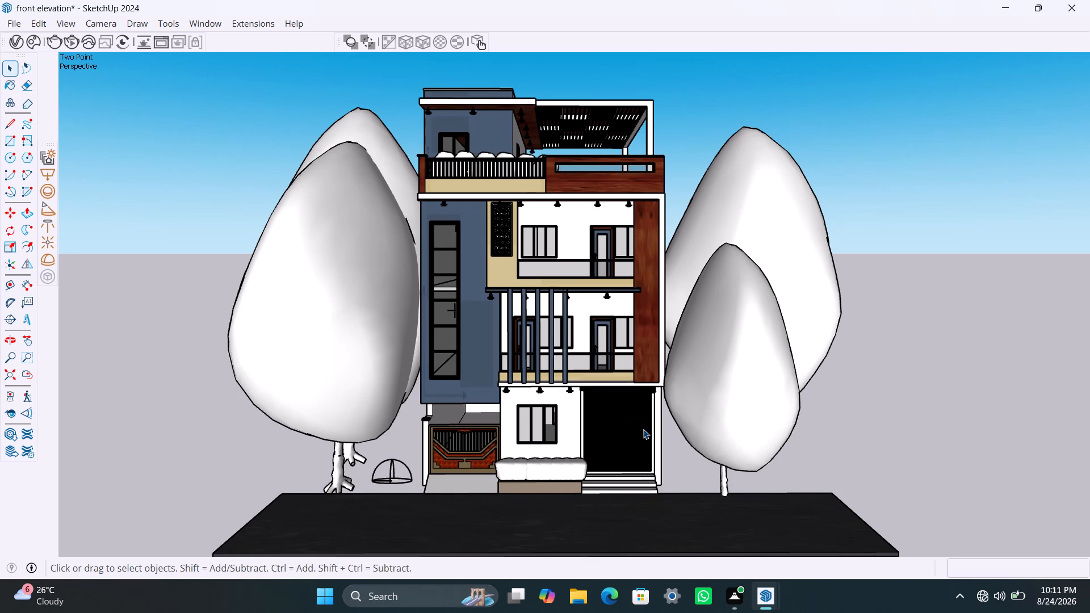
pyautogui.scroll(1, 643, 429)
pyautogui.keyDown('shift'); pyautogui.moveTo(643, 429); pyautogui.dragTo(644, 435, button='middle'); pyautogui.keyUp('shift')
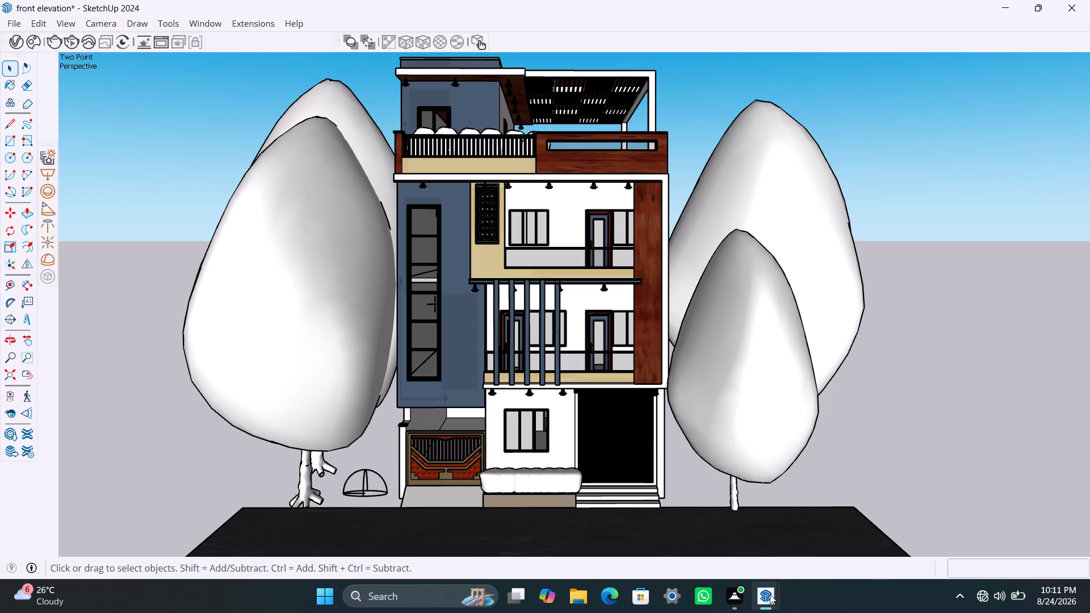
pyautogui.click(782, 543)
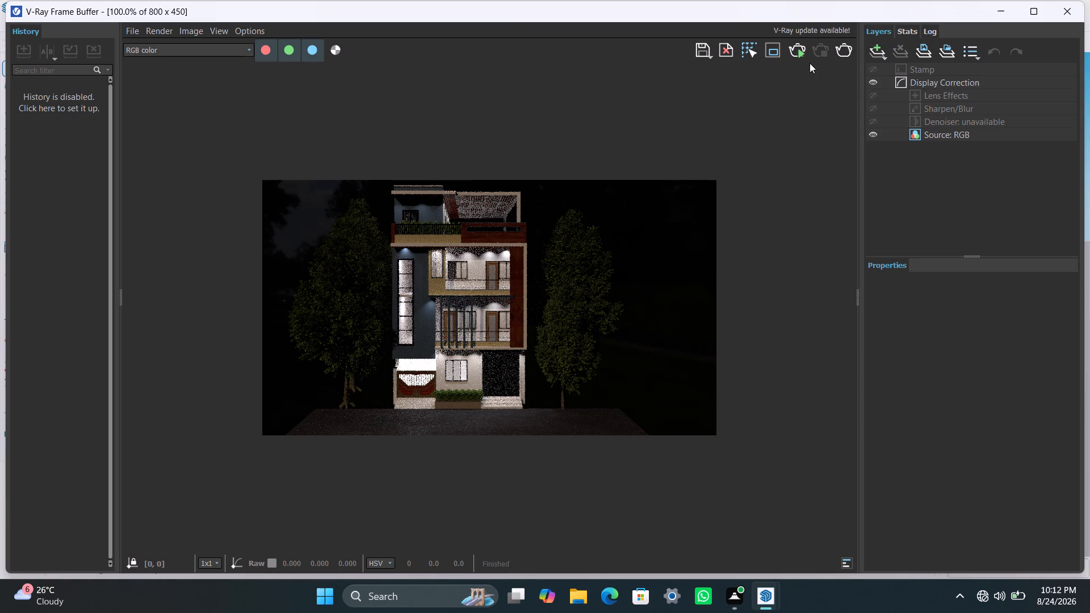
pyautogui.click(1001, 9)
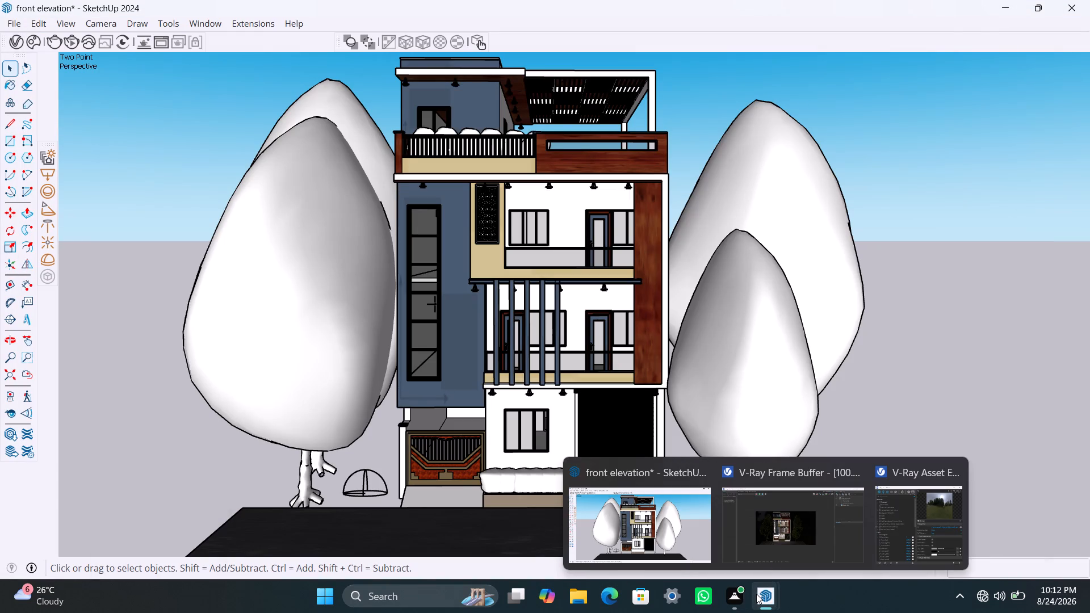
# Raise the V-Ray render quality to High+ in the Asset Editor's render settings.
pyautogui.click(890, 524)
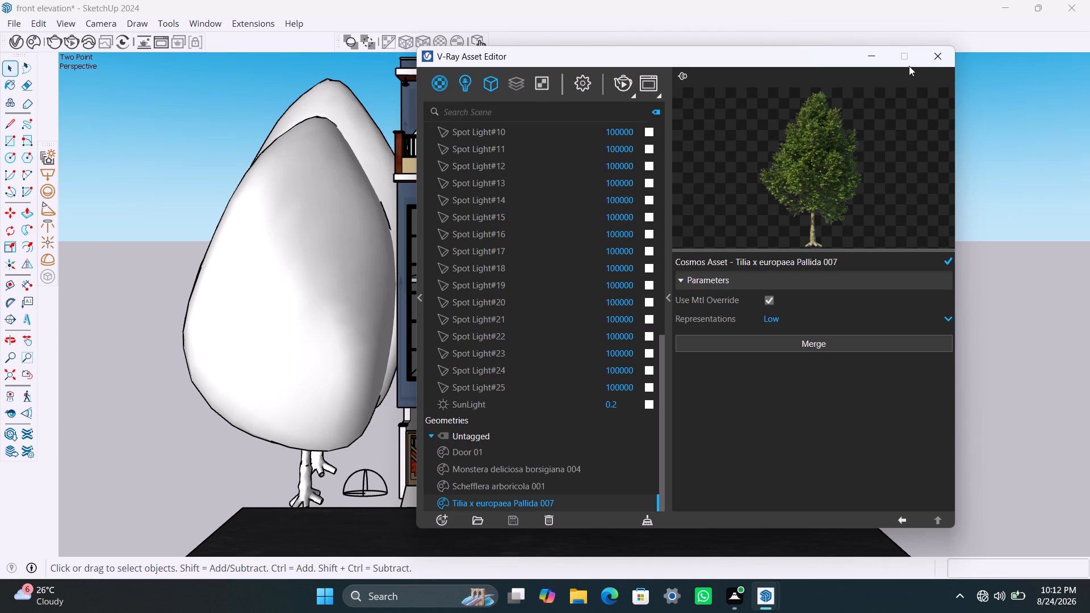
pyautogui.click(581, 86)
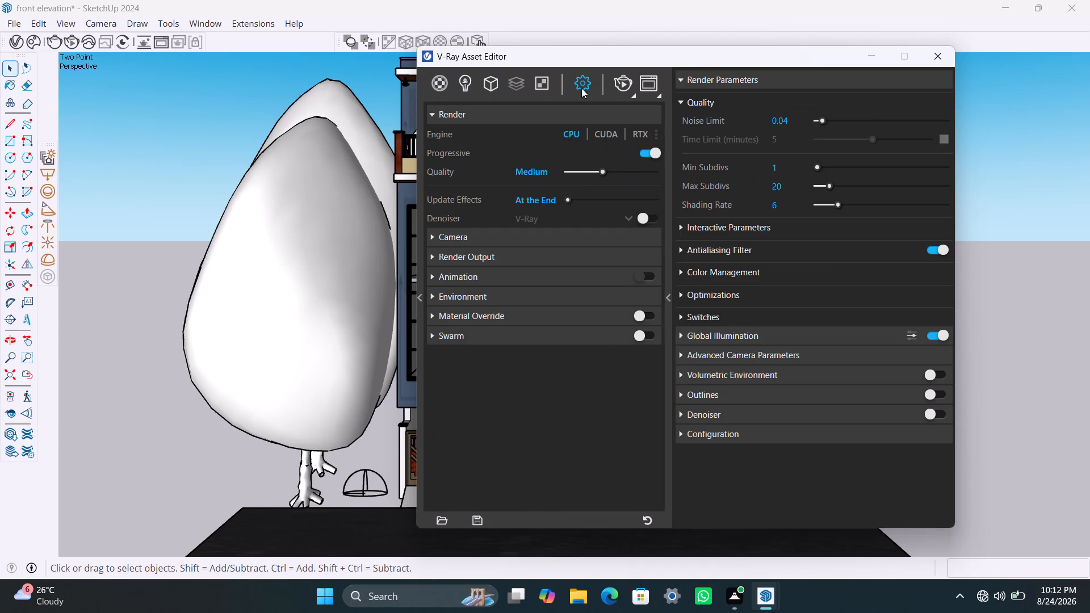
pyautogui.moveTo(604, 168); pyautogui.dragTo(650, 174)
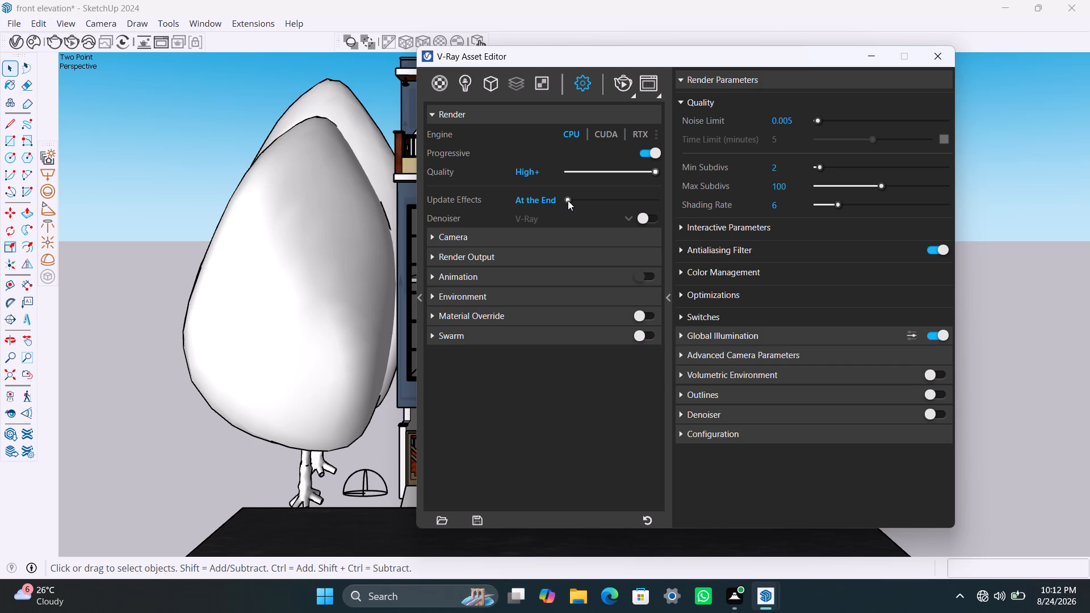
# Set the render camera's exposure value to Auto and enable the V-Ray denoiser.
pyautogui.click(438, 236)
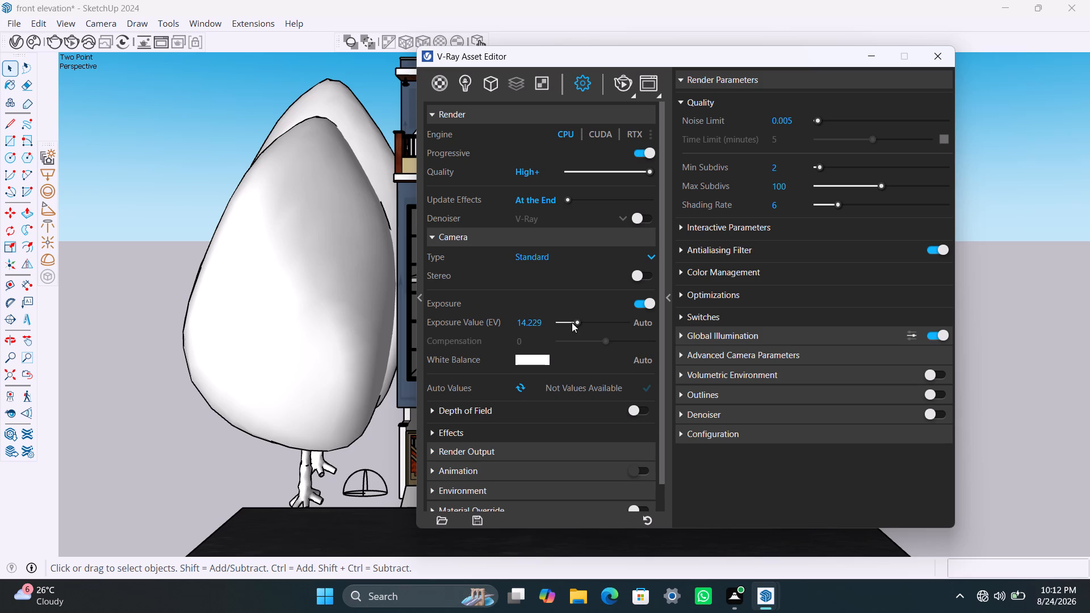
pyautogui.click(641, 322)
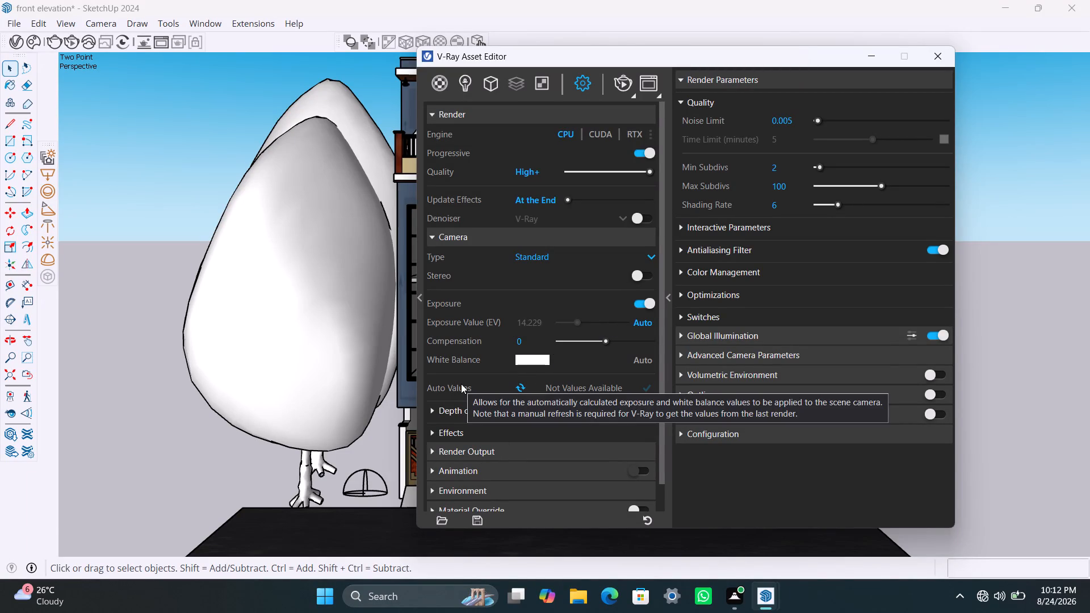
pyautogui.click(641, 219)
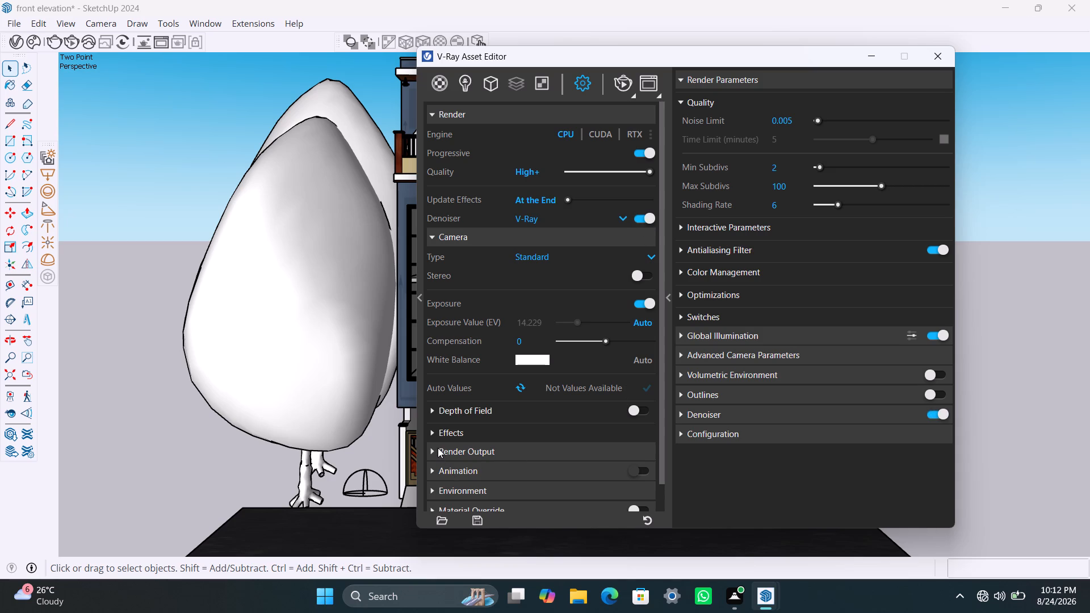
# Enable the safe frame and set the 16:9 render output size, entering width 1500 and after it height 1125.
pyautogui.click(438, 448)
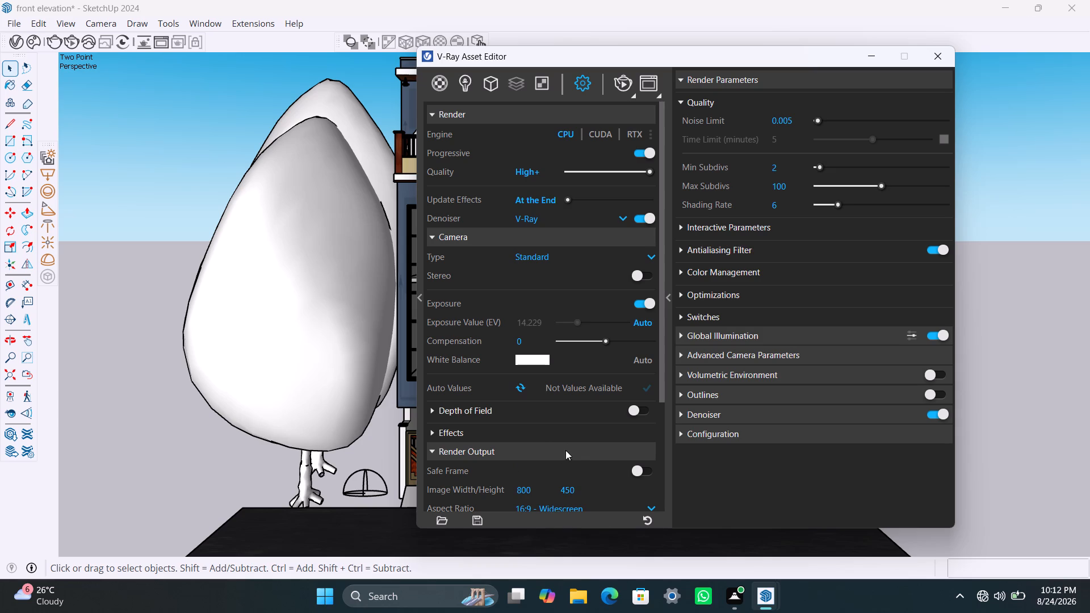
pyautogui.scroll(-1, 515, 383)
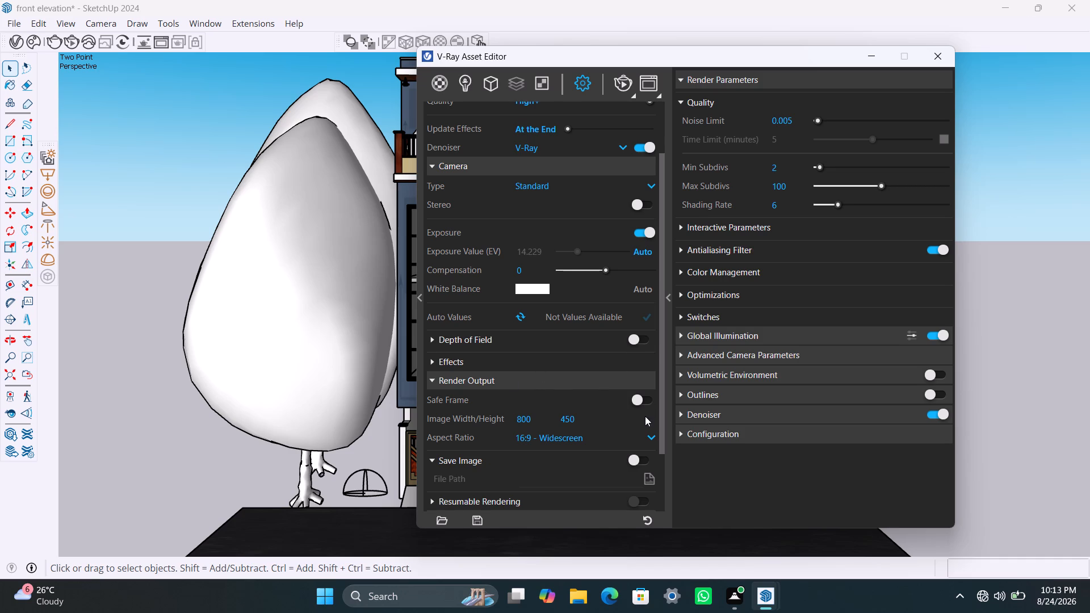
pyautogui.click(637, 399)
pyautogui.moveTo(544, 420); pyautogui.dragTo(479, 435)
pyautogui.press('1')
pyautogui.write('500')
pyautogui.moveTo(582, 417); pyautogui.dragTo(541, 418)
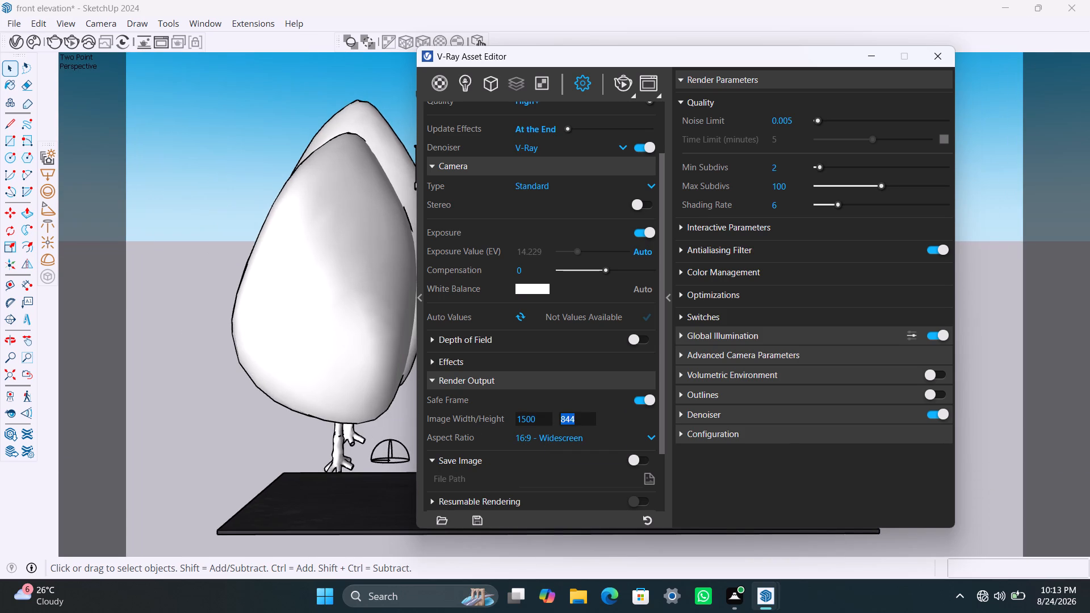
pyautogui.write('11')
pyautogui.write('25')
# Enable saving the rendered image as the PNG file "front elevation" in New folder inside the desktop's internship folder.
pyautogui.click(635, 460)
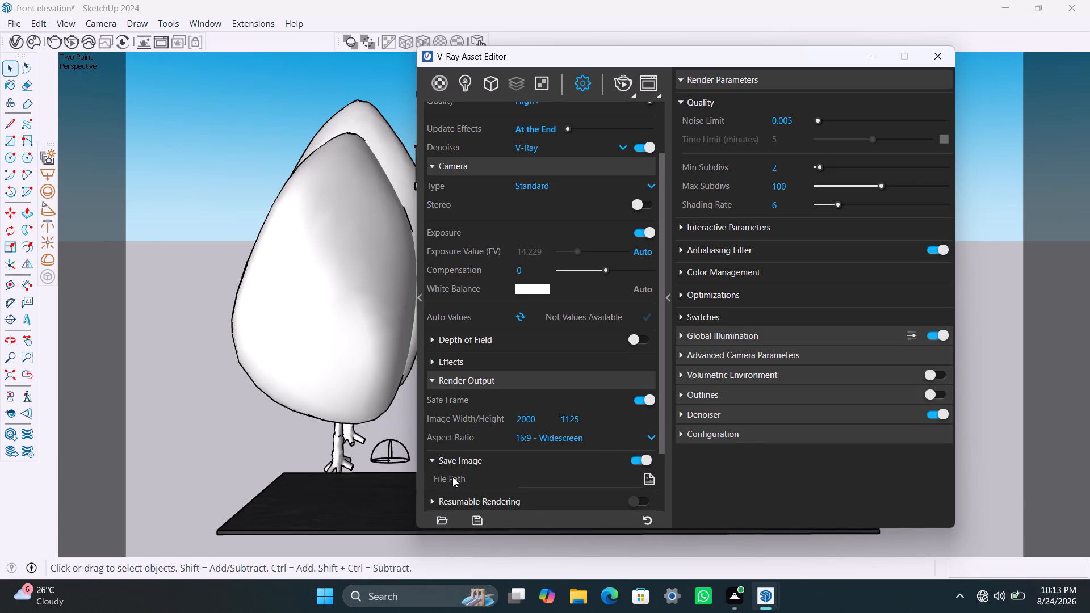
pyautogui.click(452, 477)
pyautogui.click(649, 481)
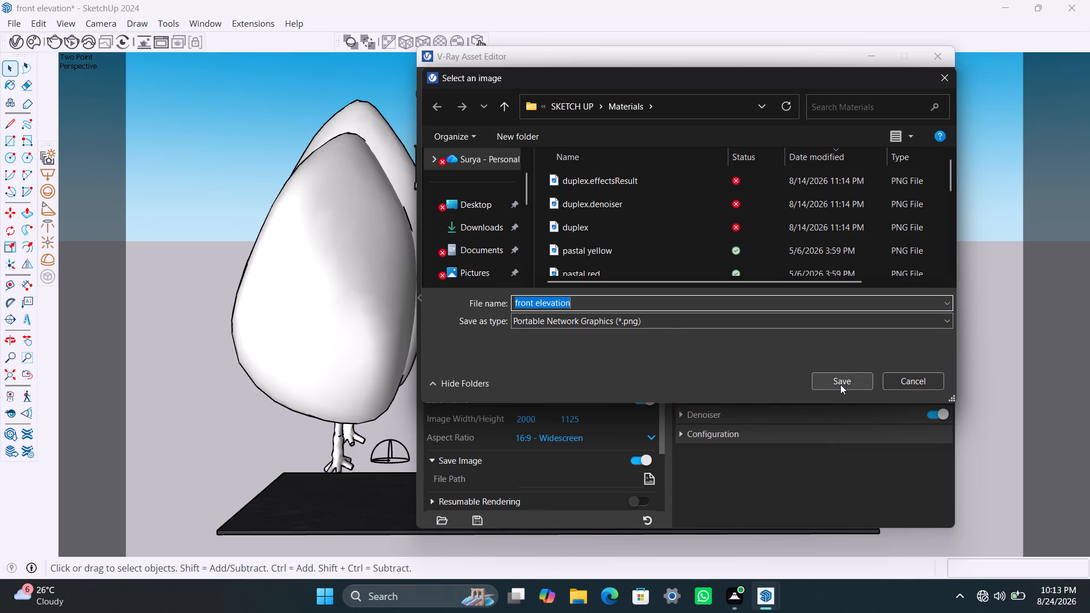
pyautogui.doubleClick(467, 205)
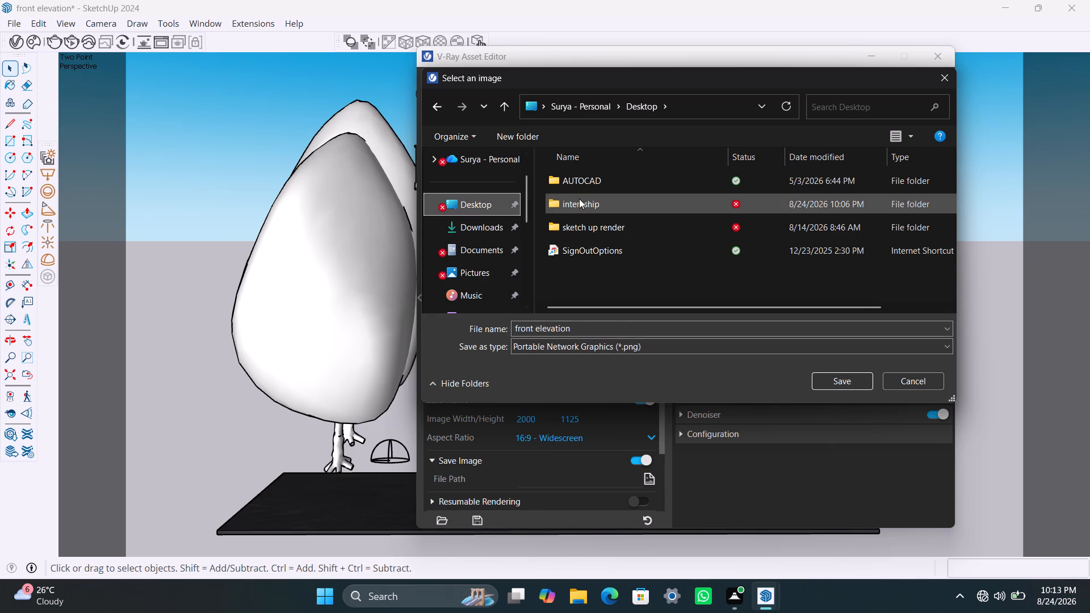
pyautogui.doubleClick(579, 199)
pyautogui.doubleClick(584, 198)
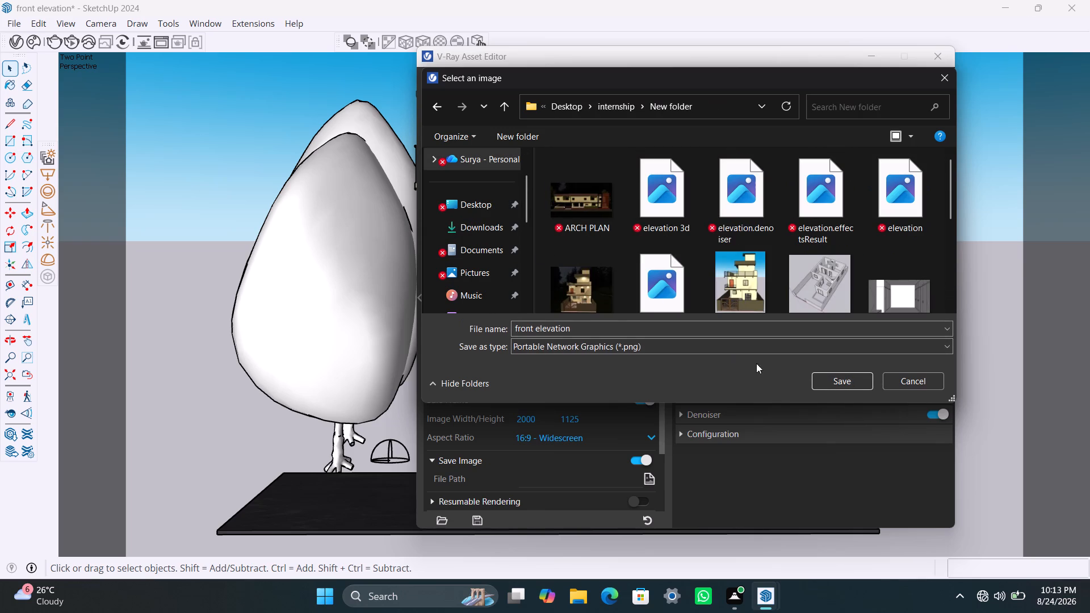
pyautogui.click(823, 376)
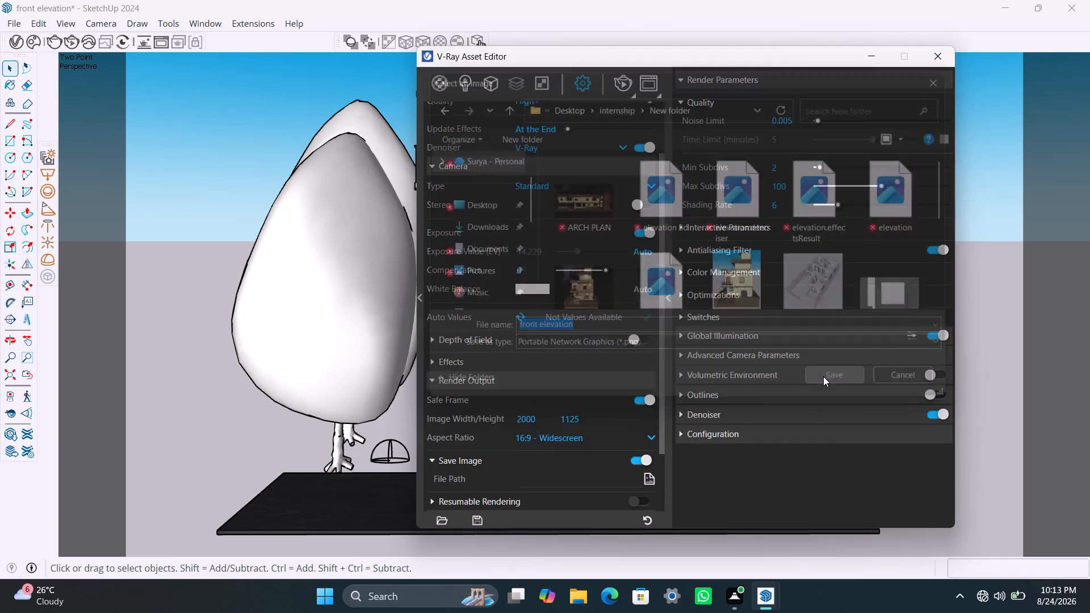
# Set the render quality's Noise Limit to 0.01 and Max Subdivs to 64.
pyautogui.scroll(-1, 575, 427)
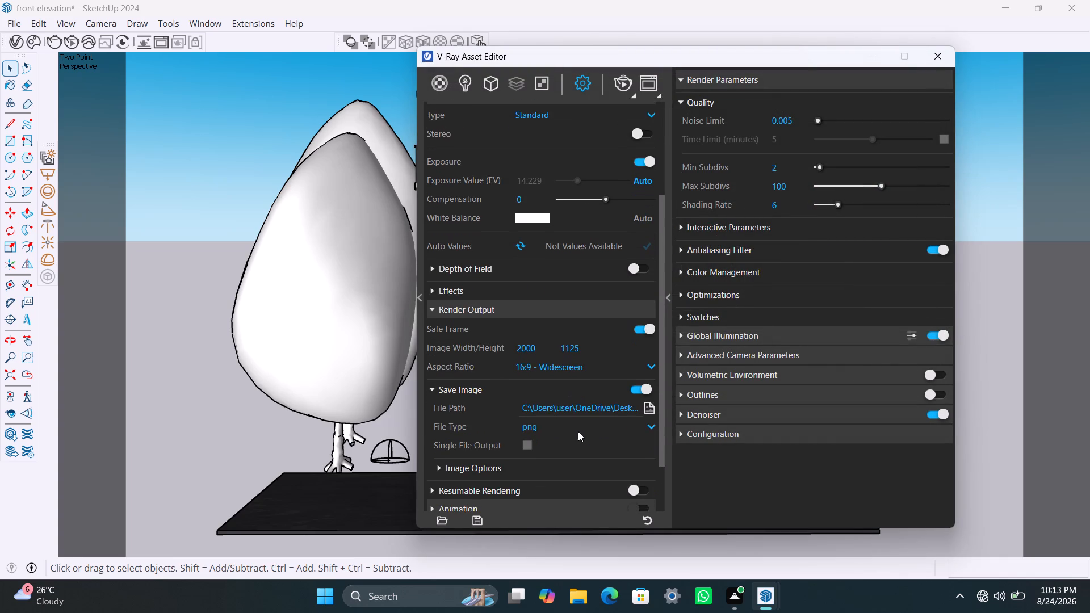
pyautogui.scroll(-2, 579, 432)
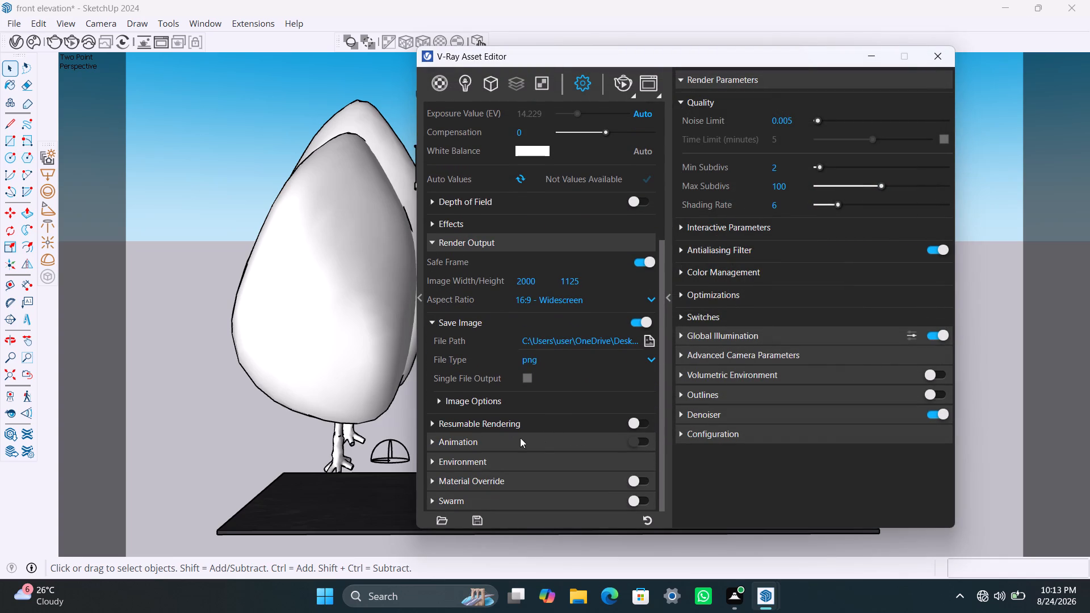
pyautogui.scroll(4, 798, 229)
pyautogui.scroll(2, 812, 157)
pyautogui.moveTo(795, 118); pyautogui.dragTo(729, 121)
pyautogui.write('0.01')
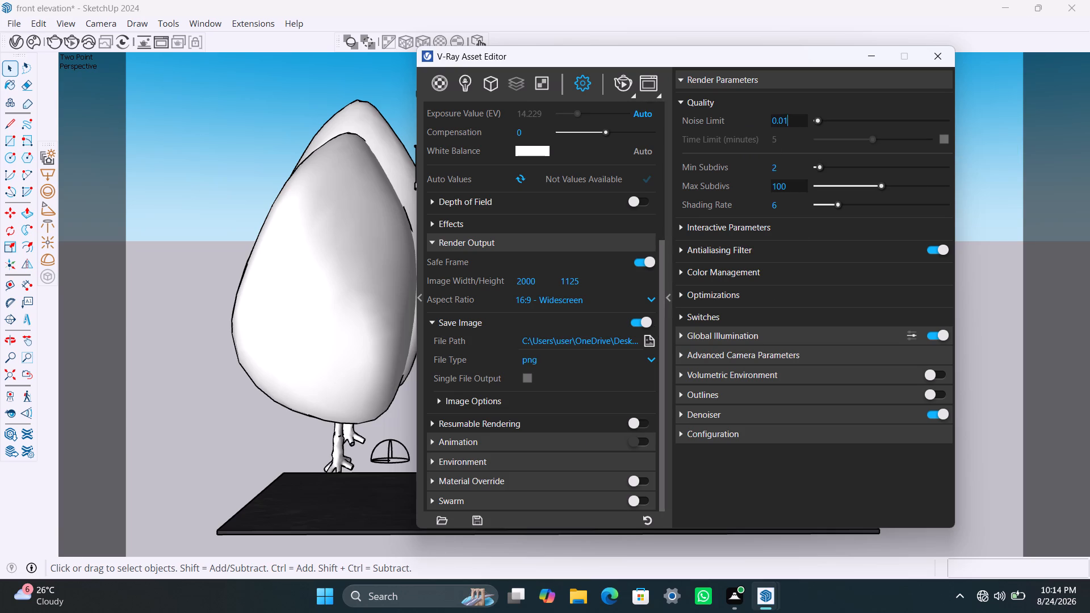
pyautogui.click(793, 182)
pyautogui.moveTo(793, 182); pyautogui.dragTo(754, 184)
pyautogui.write('64')
pyautogui.click(799, 198)
# Open the Light Cache Subdivs value under Global Illumination for editing.
pyautogui.click(680, 336)
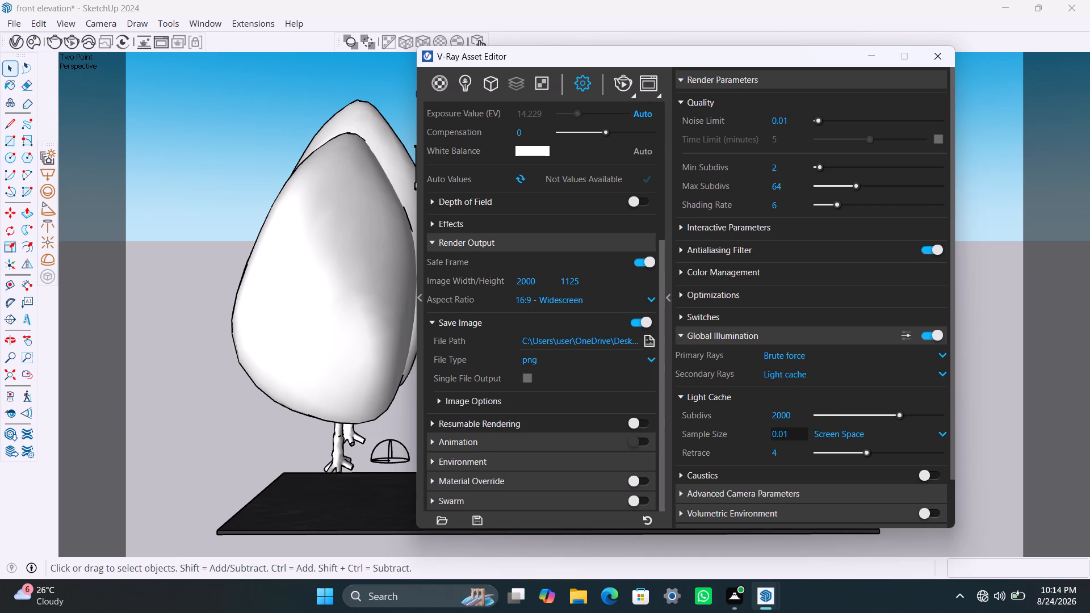
pyautogui.moveTo(799, 415); pyautogui.dragTo(762, 415)
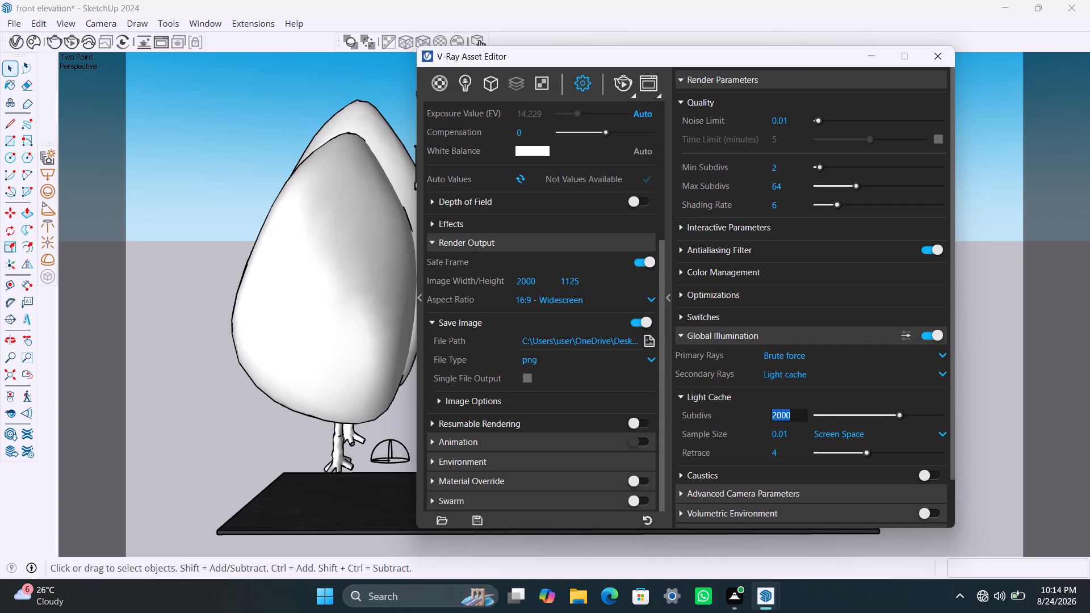
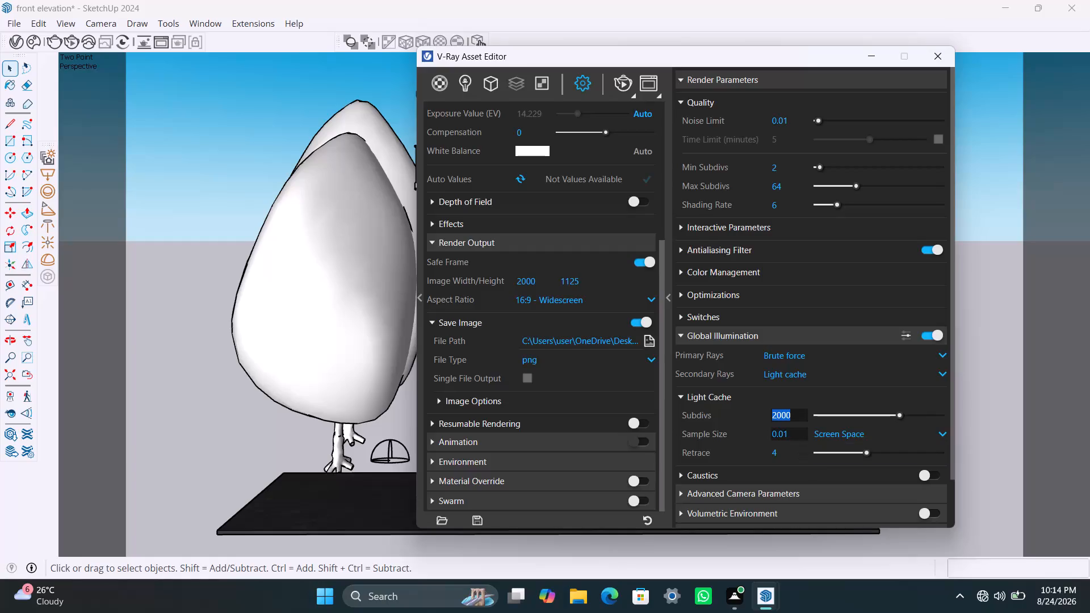
# Set the Light Cache subdivisions to 1500 and the retrace value to 3.
pyautogui.write('1500')
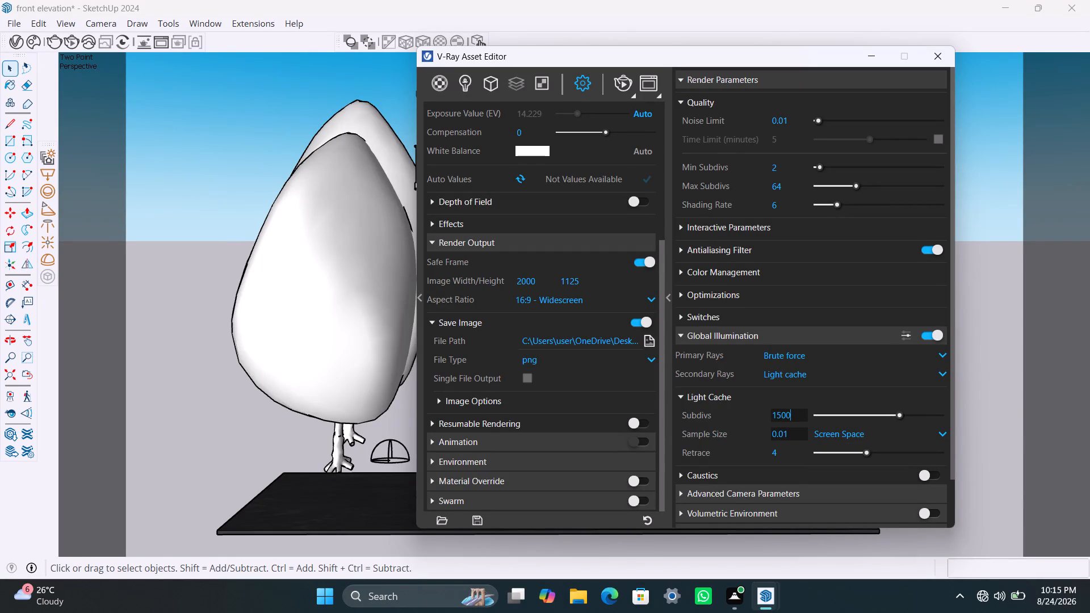
pyautogui.click(797, 443)
pyautogui.moveTo(796, 446); pyautogui.dragTo(775, 450)
pyautogui.moveTo(775, 450); pyautogui.dragTo(768, 452)
pyautogui.press('3')
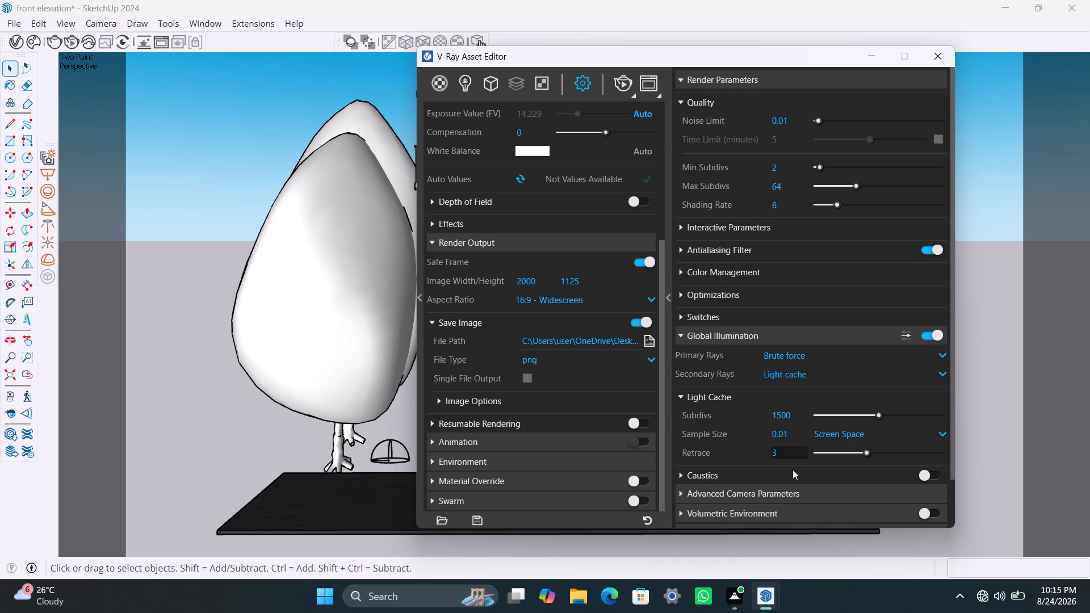
pyautogui.scroll(-7, 793, 469)
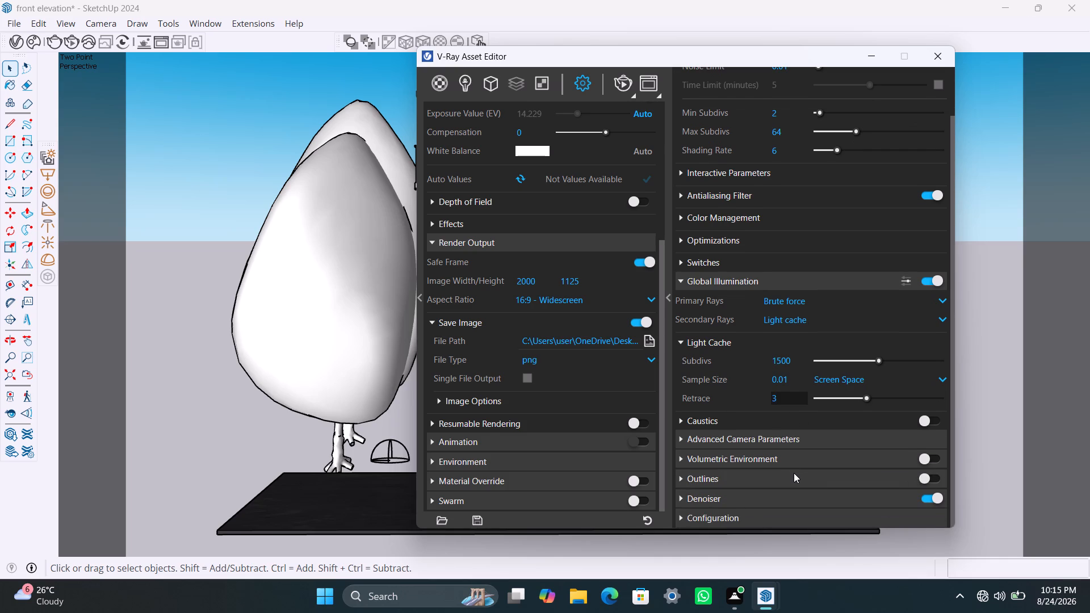
pyautogui.scroll(-10, 794, 473)
# Add a Light Mix render element, then put the V-Ray Asset Editor out of the way.
pyautogui.click(523, 85)
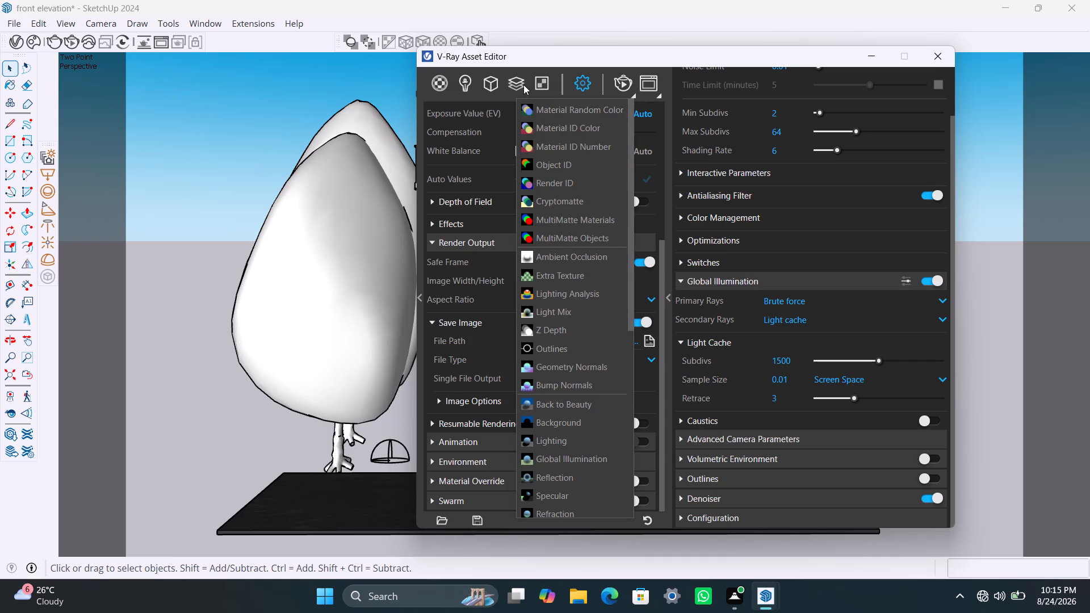
pyautogui.click(586, 305)
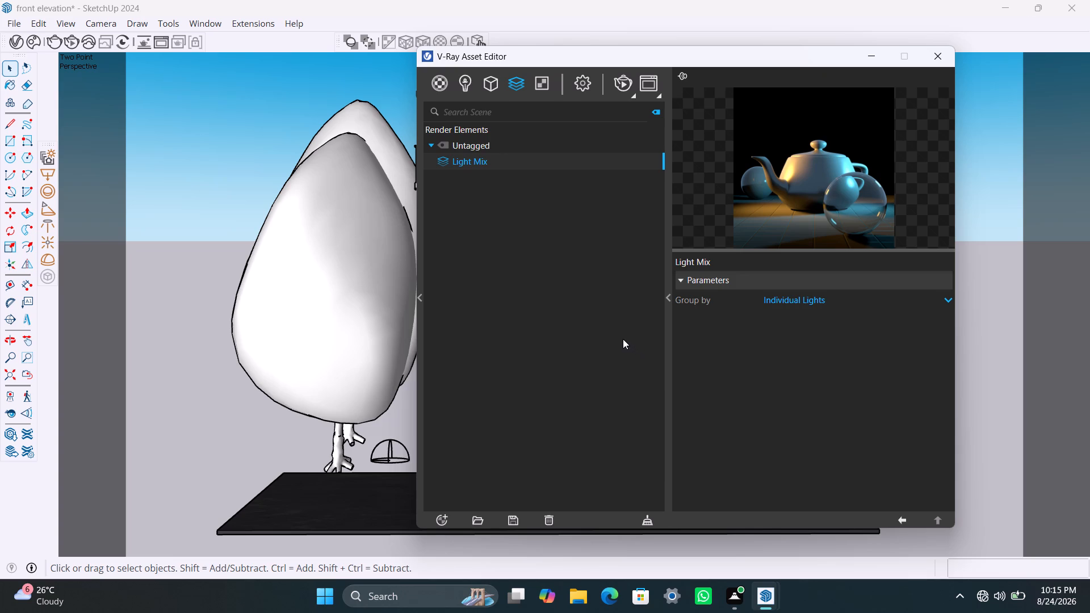
pyautogui.click(876, 51)
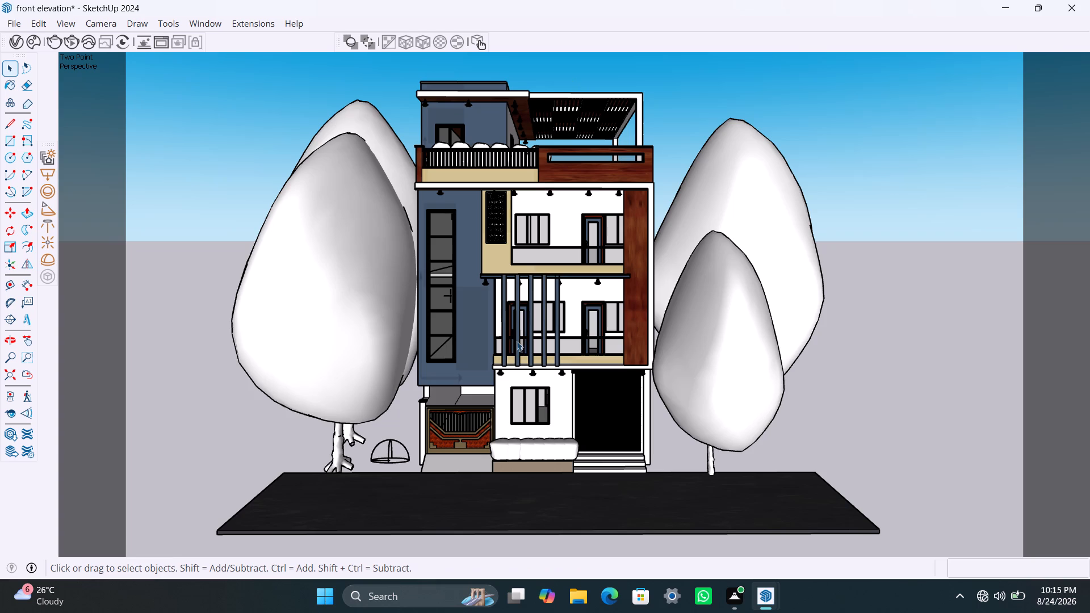
# Browse the vegetation models in the Chaos Cosmos library.
pyautogui.scroll(1, 546, 306)
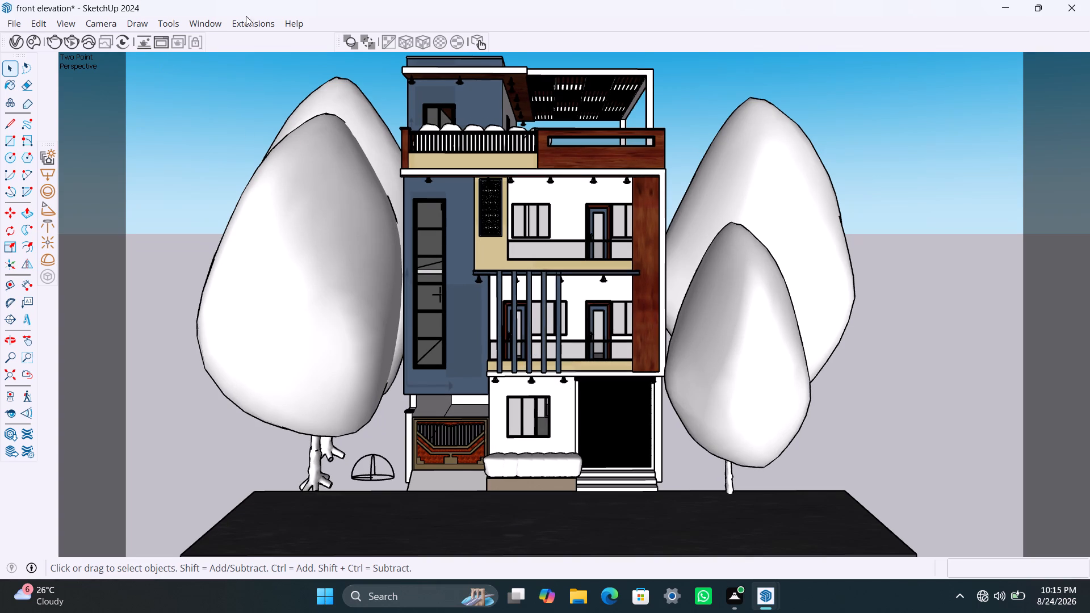
pyautogui.click(32, 46)
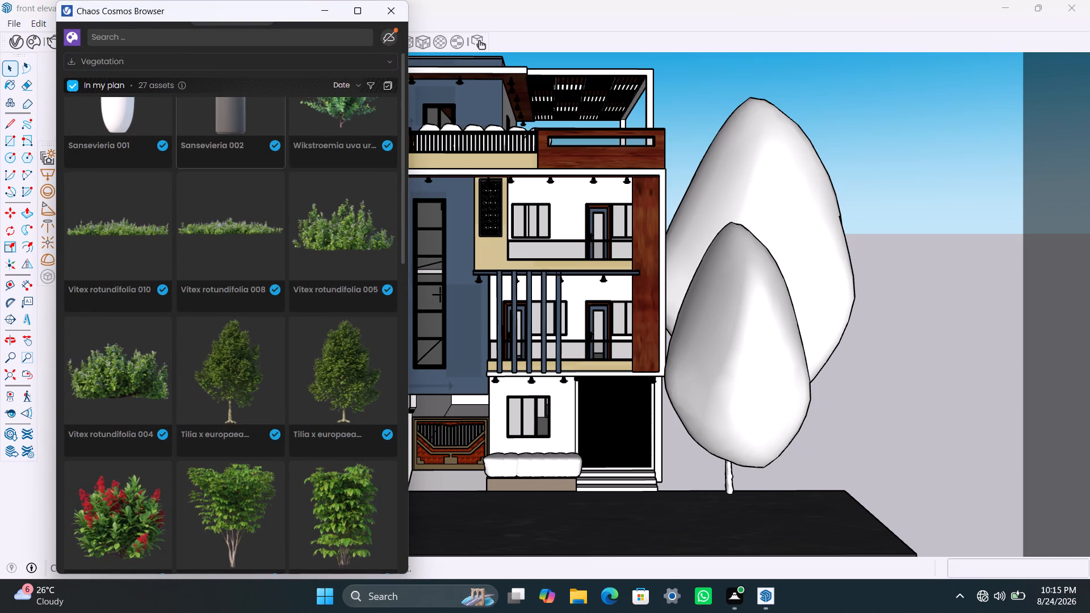
pyautogui.scroll(4, 275, 180)
pyautogui.scroll(10, 188, 146)
pyautogui.scroll(-7, 156, 114)
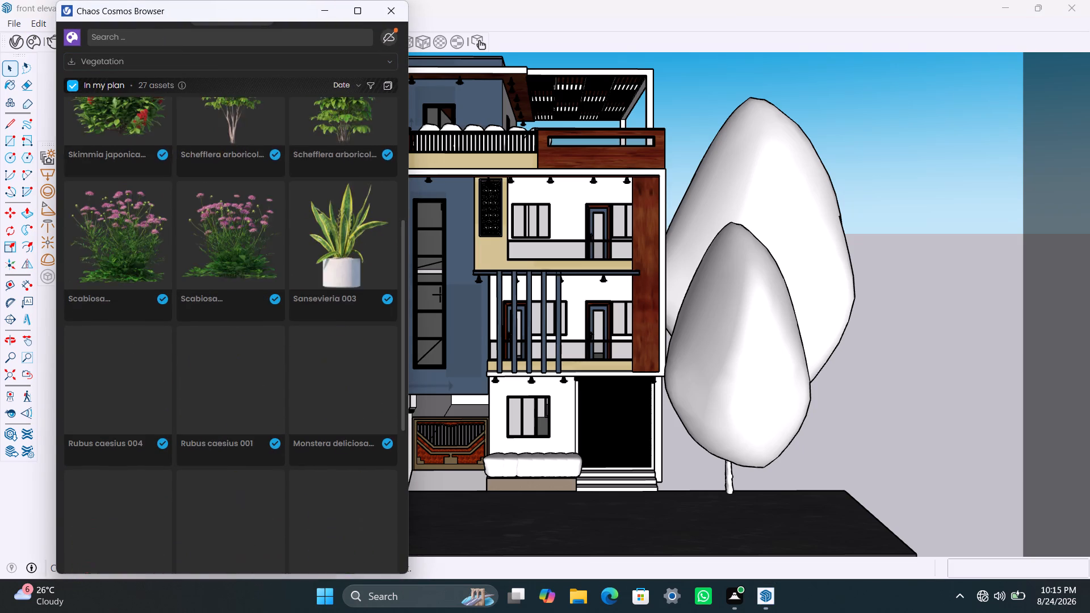
pyautogui.scroll(-7, 189, 160)
pyautogui.scroll(-7, 190, 217)
pyautogui.scroll(17, 195, 220)
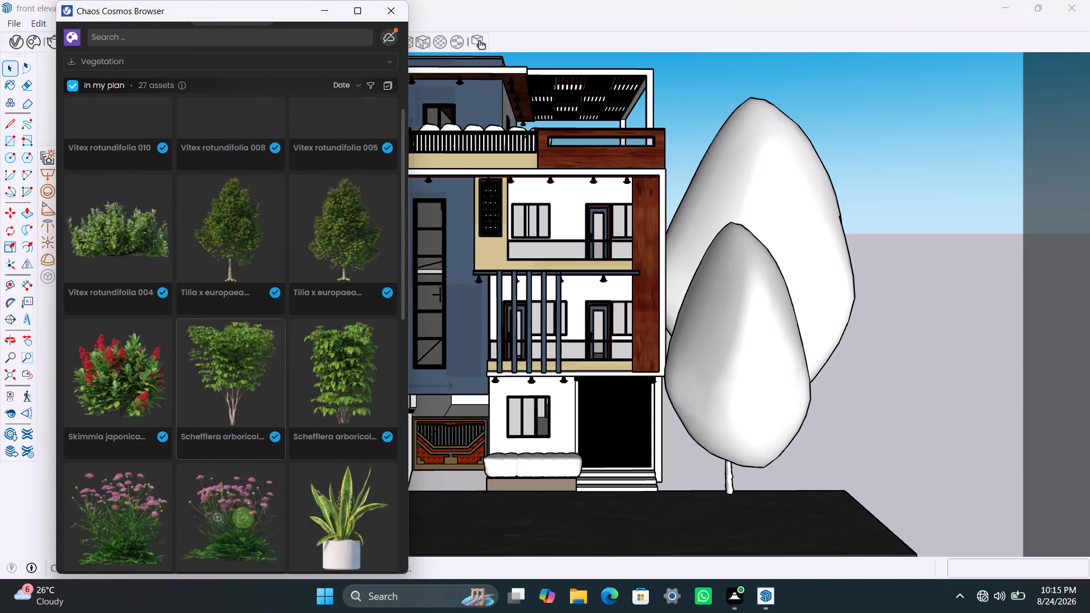
pyautogui.scroll(7, 182, 178)
pyautogui.scroll(3, 168, 131)
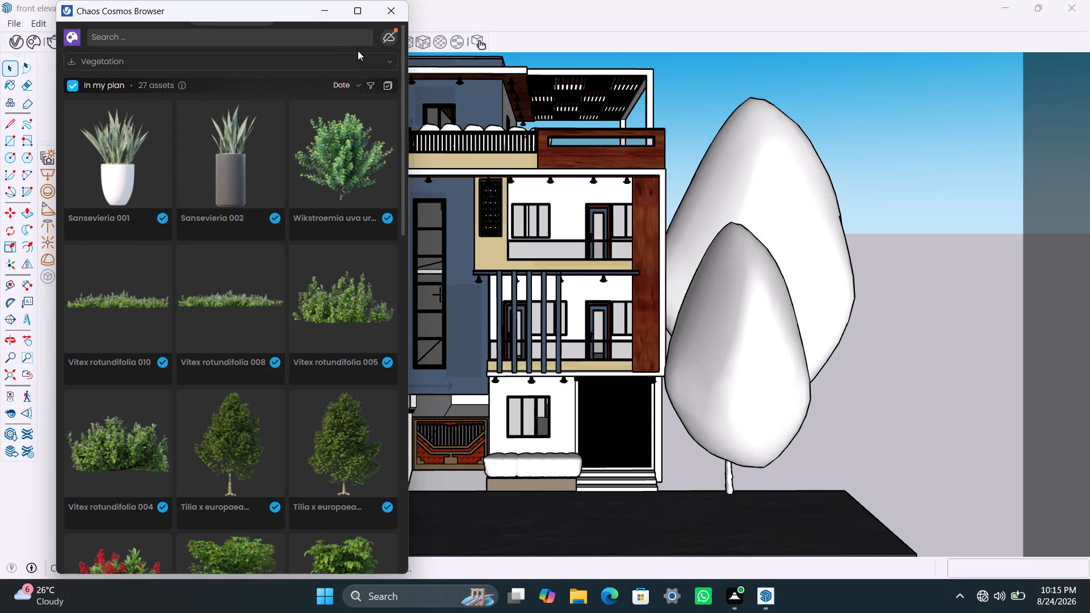
# Import the Car 033 model from the Cosmos Cars category and place it on the road in front of the entrance steps.
pyautogui.click(374, 58)
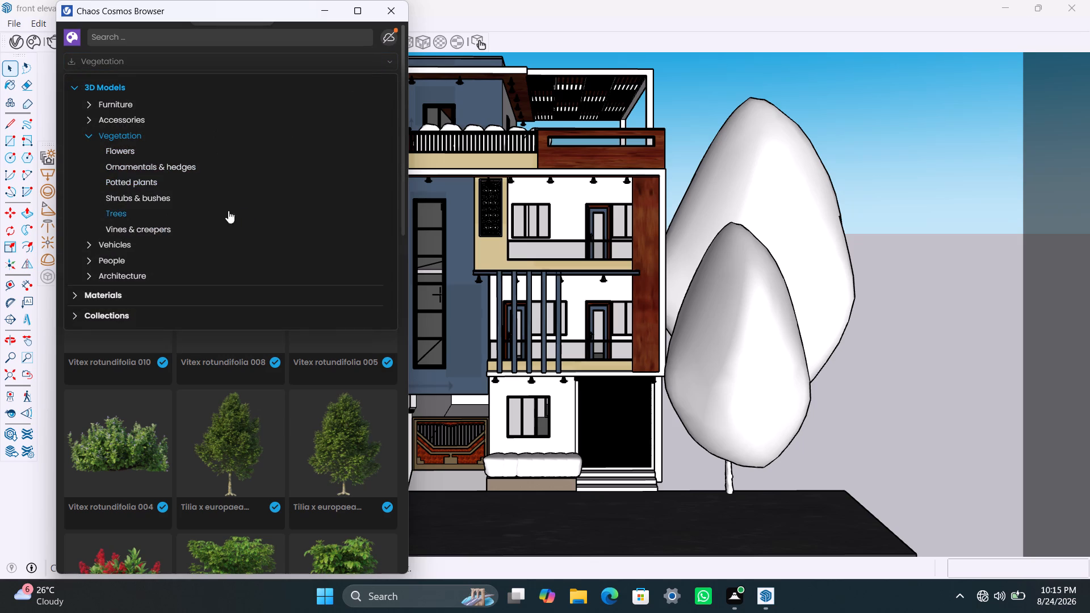
pyautogui.click(104, 242)
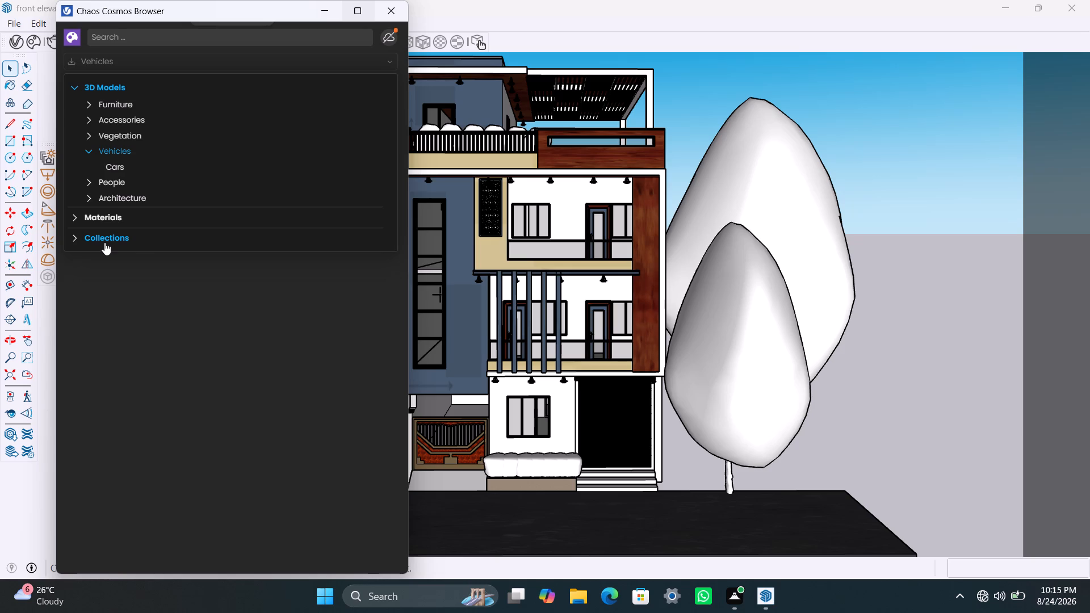
pyautogui.click(123, 153)
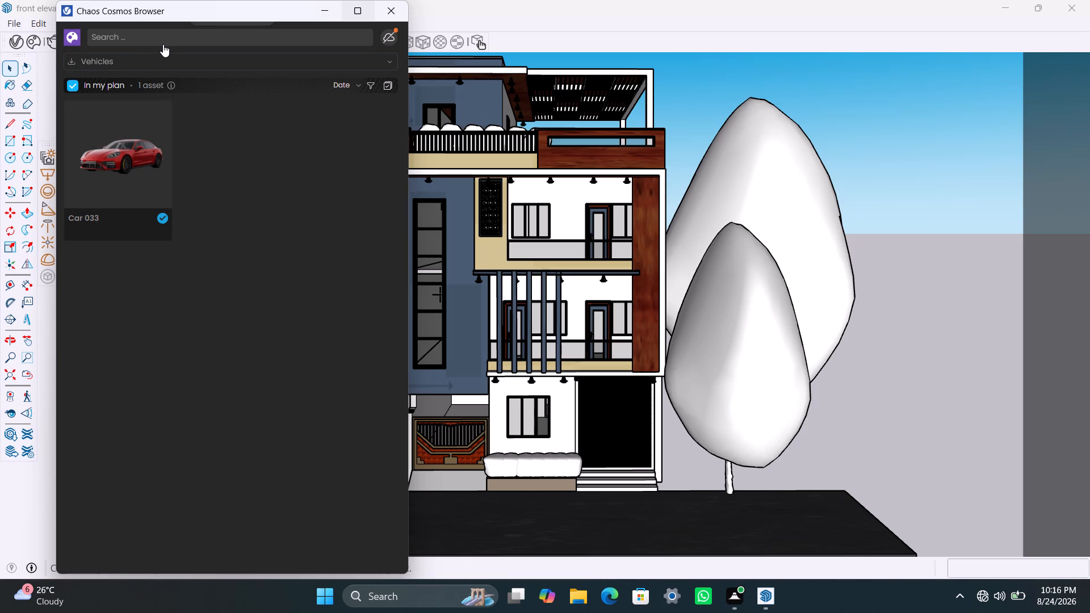
pyautogui.click(111, 60)
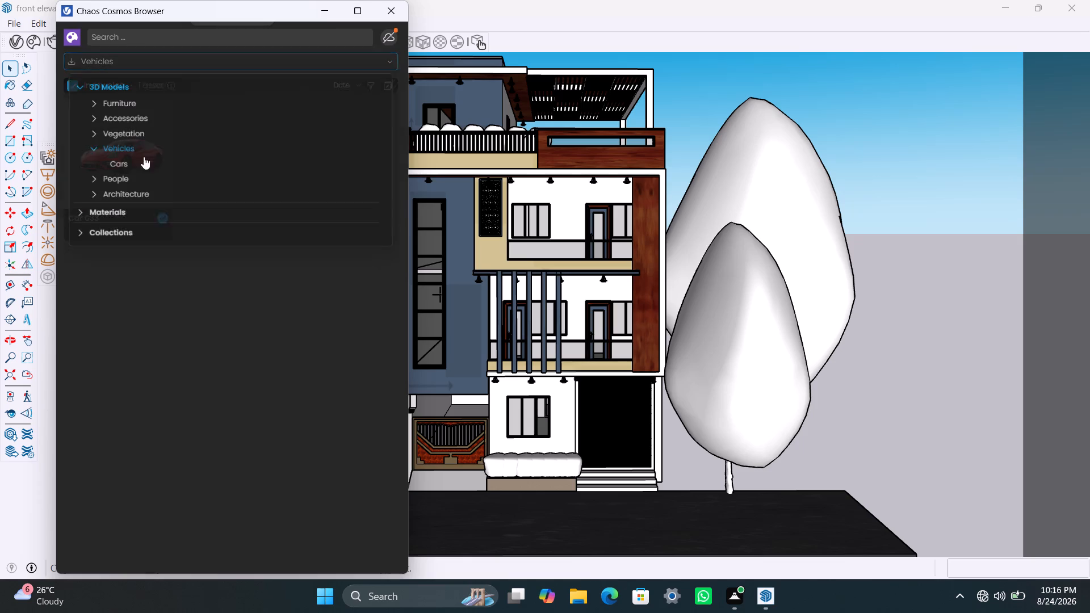
pyautogui.click(125, 187)
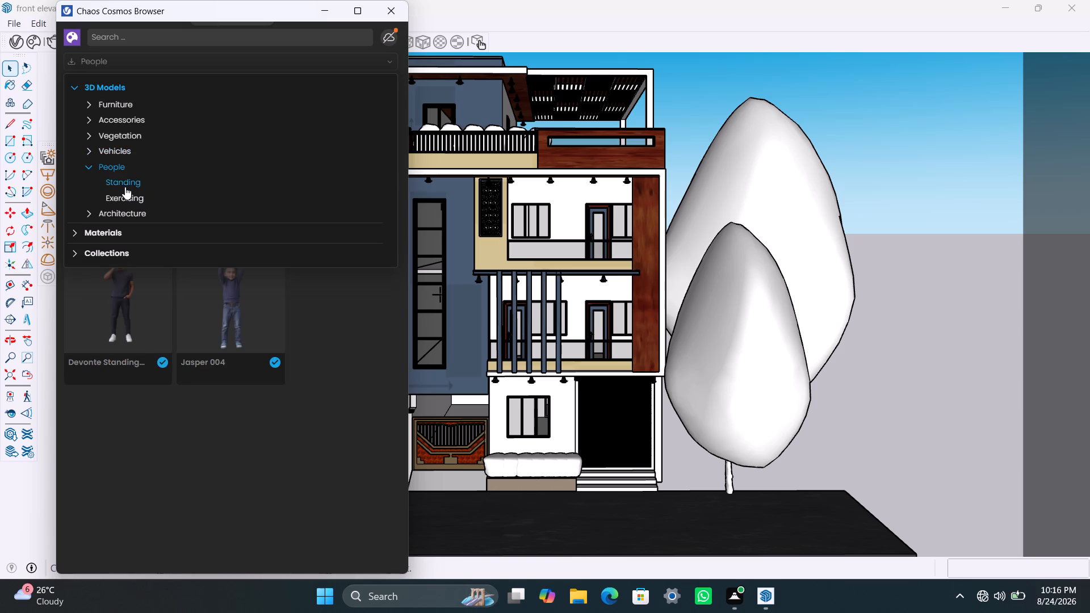
pyautogui.scroll(2, 139, 317)
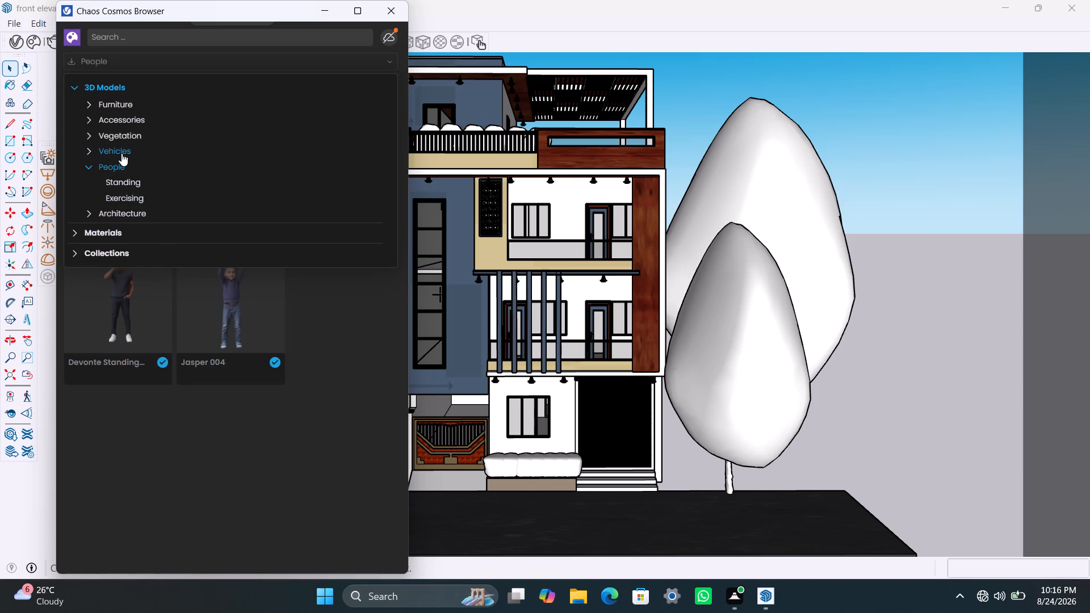
pyautogui.click(121, 153)
pyautogui.click(119, 167)
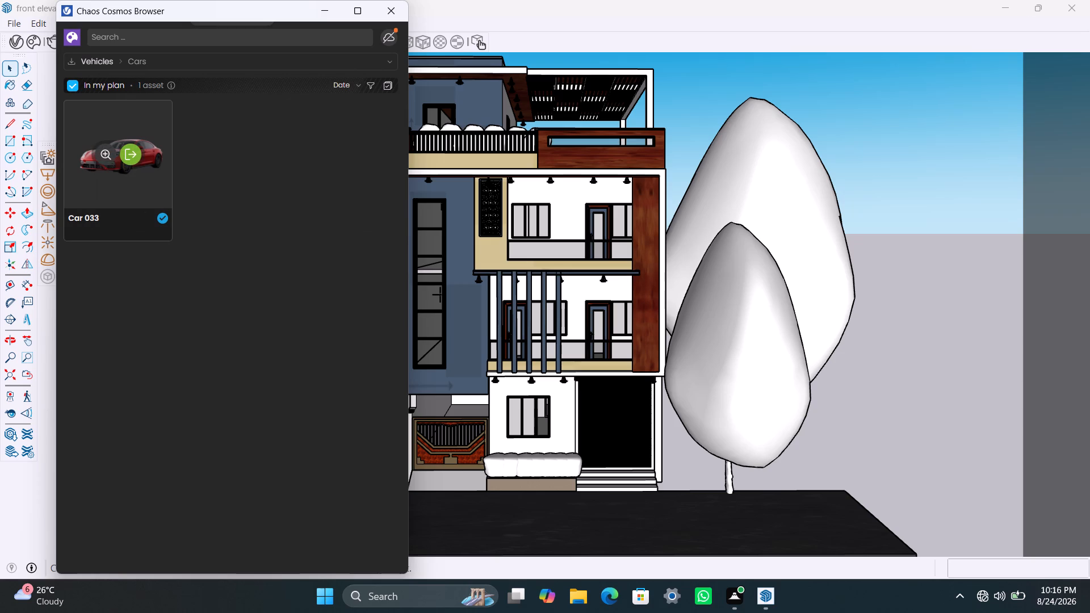
pyautogui.click(136, 157)
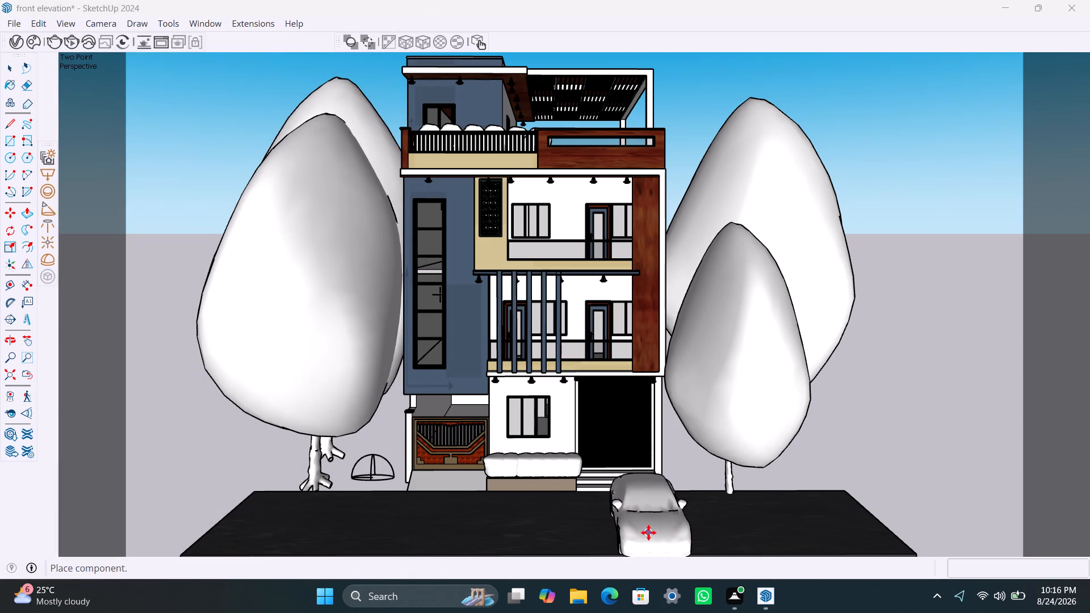
pyautogui.click(648, 532)
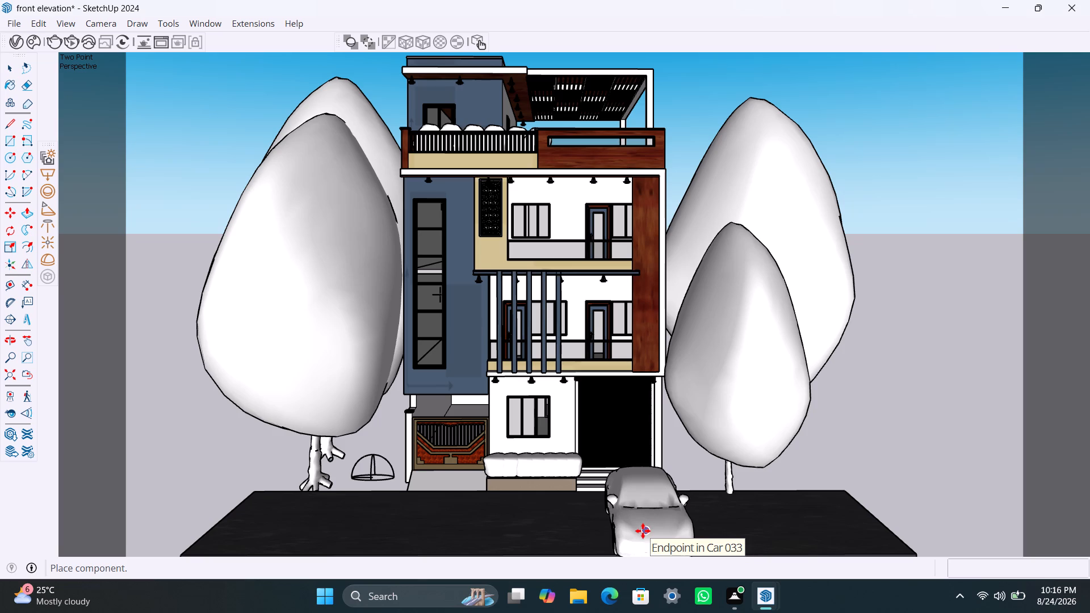
pyautogui.press('space')
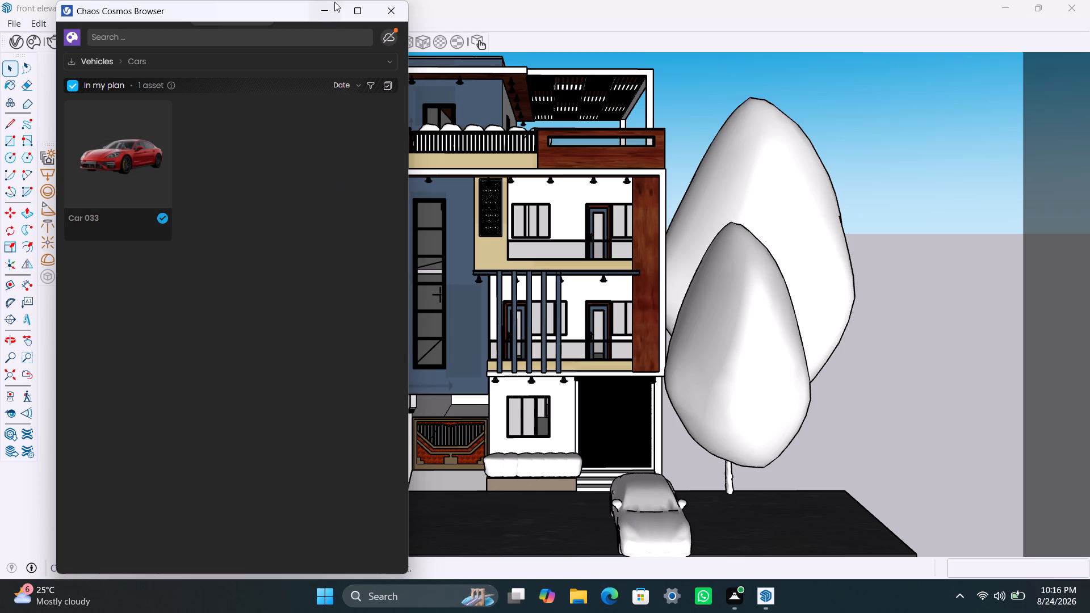
pyautogui.click(328, 7)
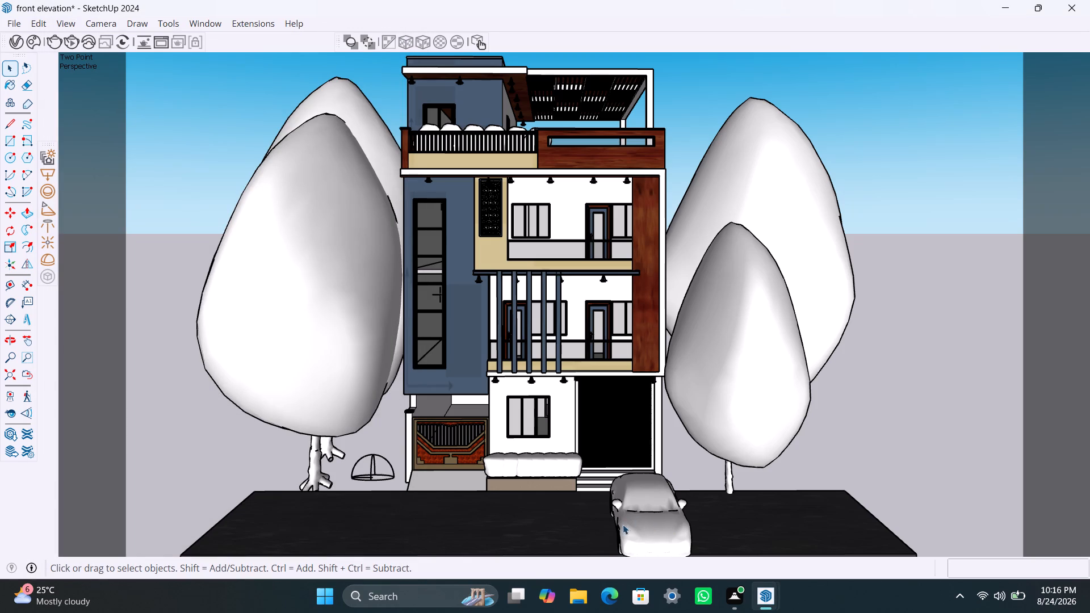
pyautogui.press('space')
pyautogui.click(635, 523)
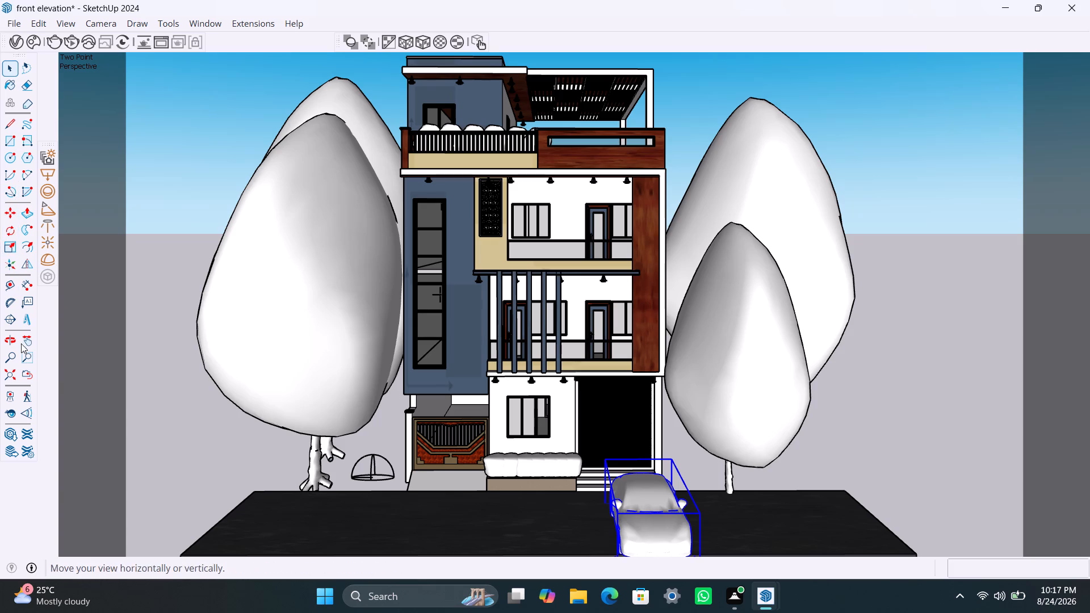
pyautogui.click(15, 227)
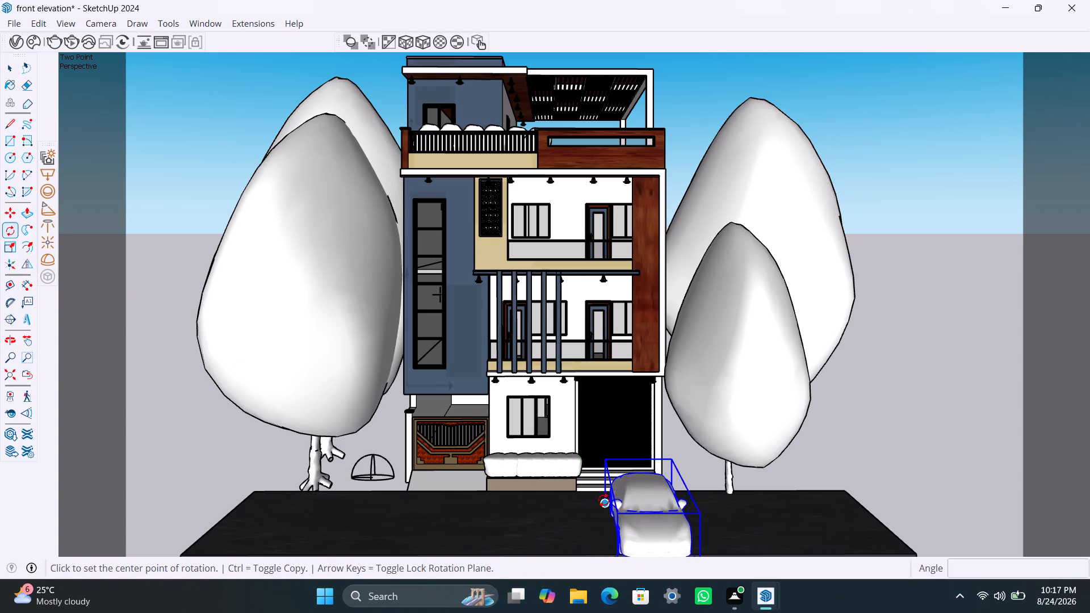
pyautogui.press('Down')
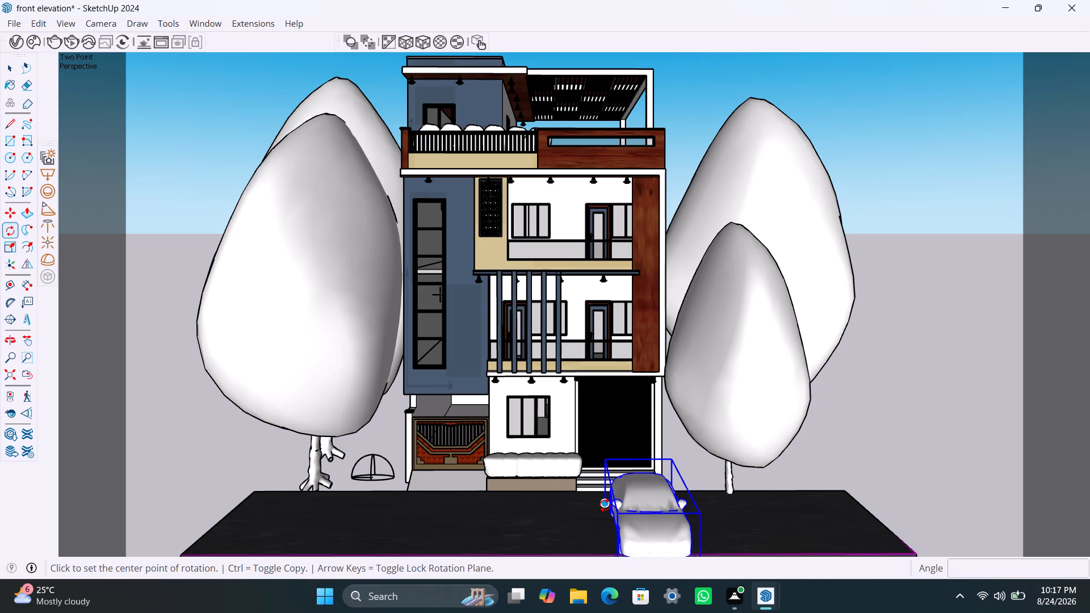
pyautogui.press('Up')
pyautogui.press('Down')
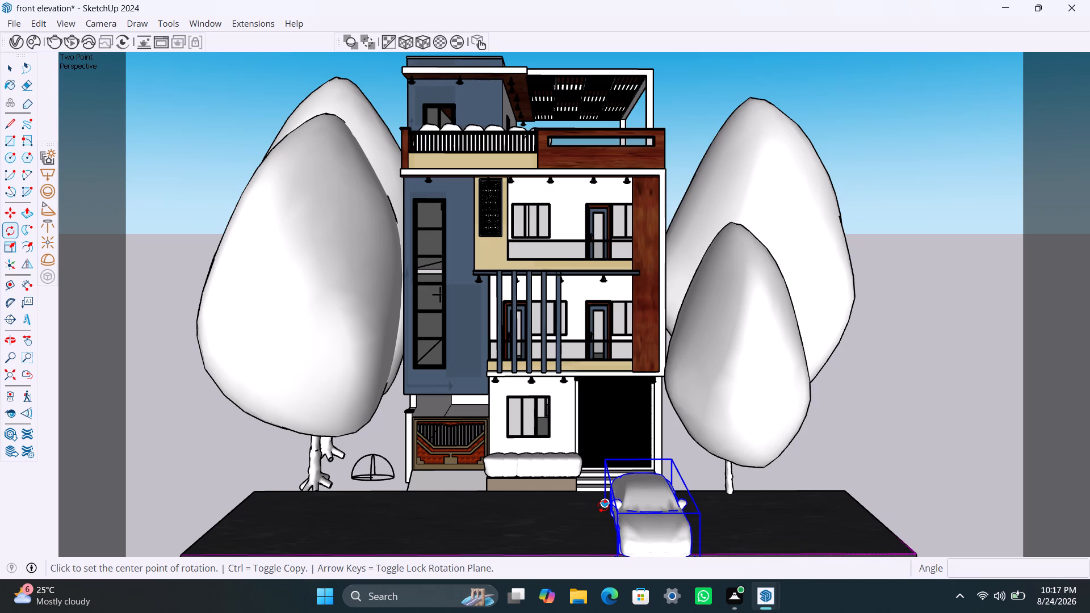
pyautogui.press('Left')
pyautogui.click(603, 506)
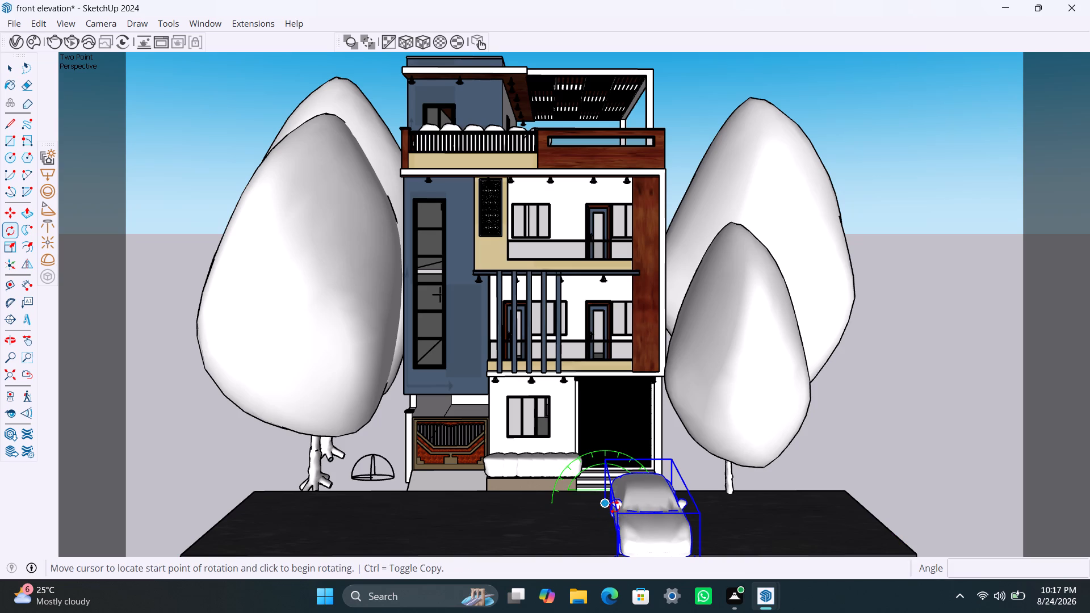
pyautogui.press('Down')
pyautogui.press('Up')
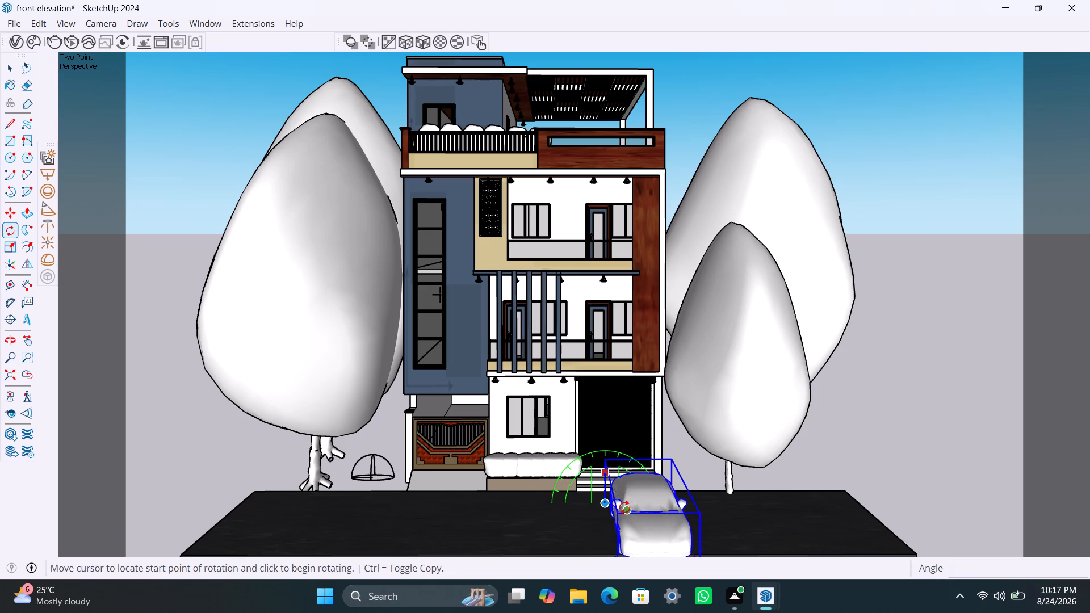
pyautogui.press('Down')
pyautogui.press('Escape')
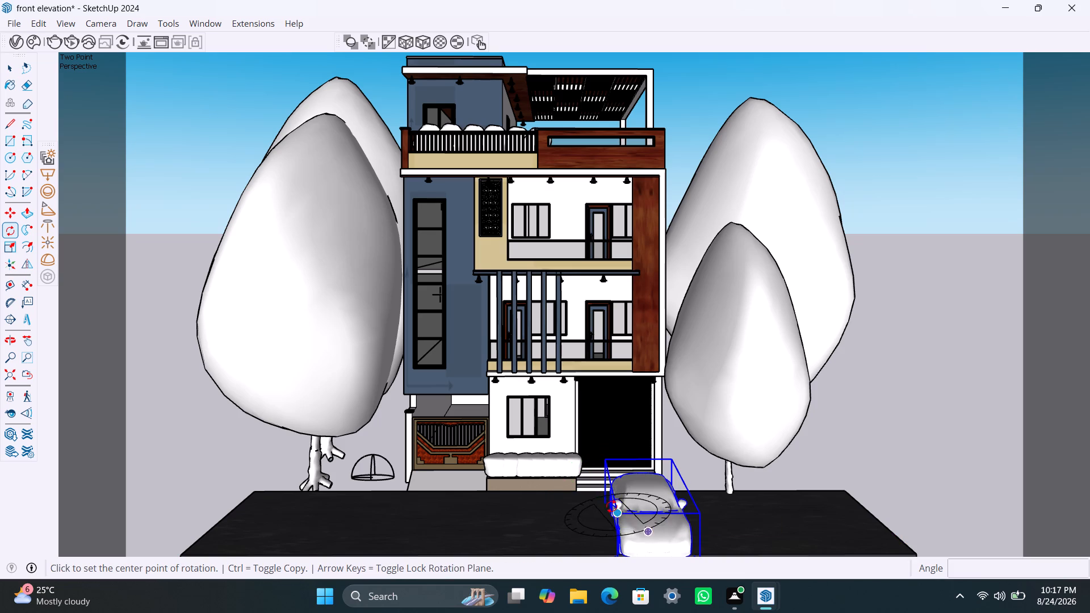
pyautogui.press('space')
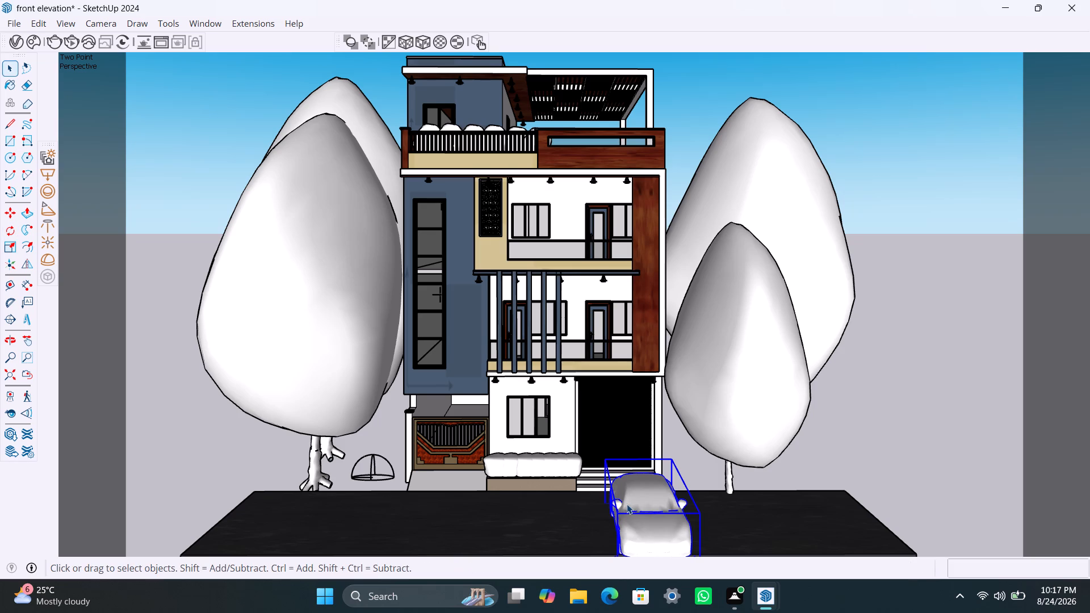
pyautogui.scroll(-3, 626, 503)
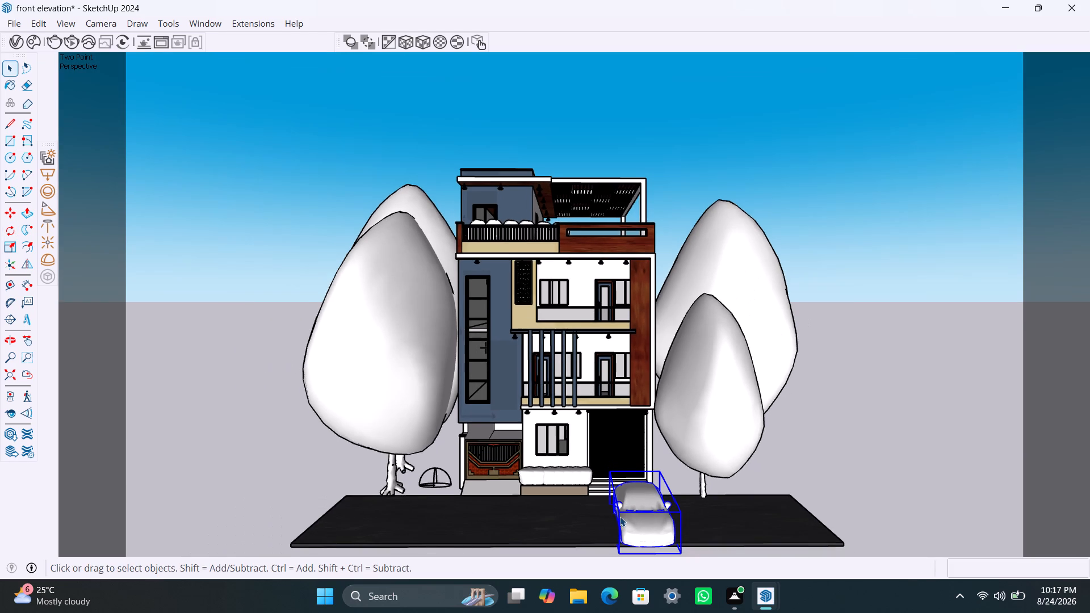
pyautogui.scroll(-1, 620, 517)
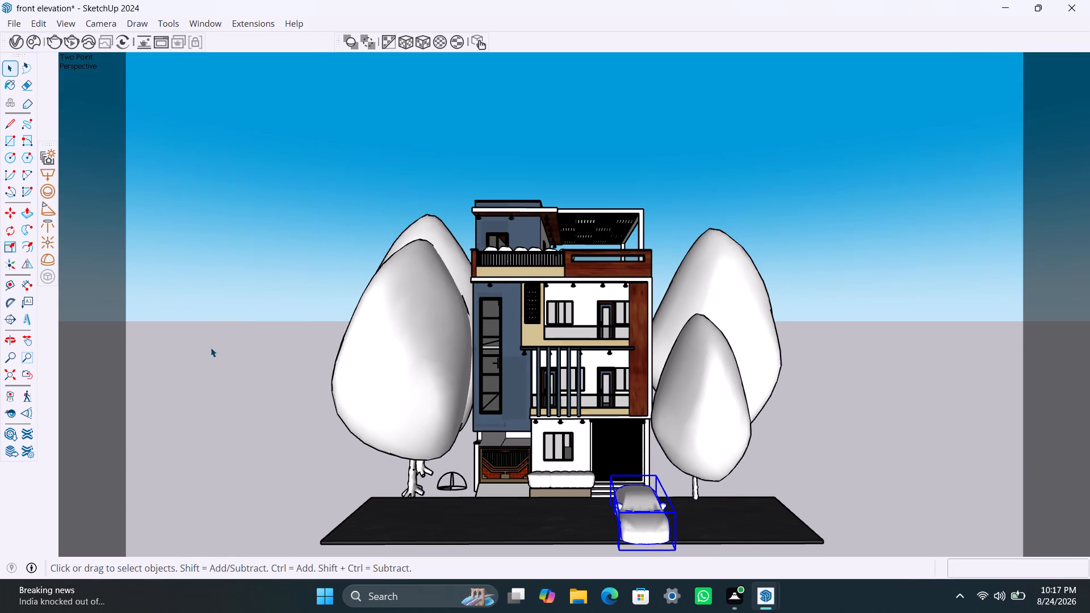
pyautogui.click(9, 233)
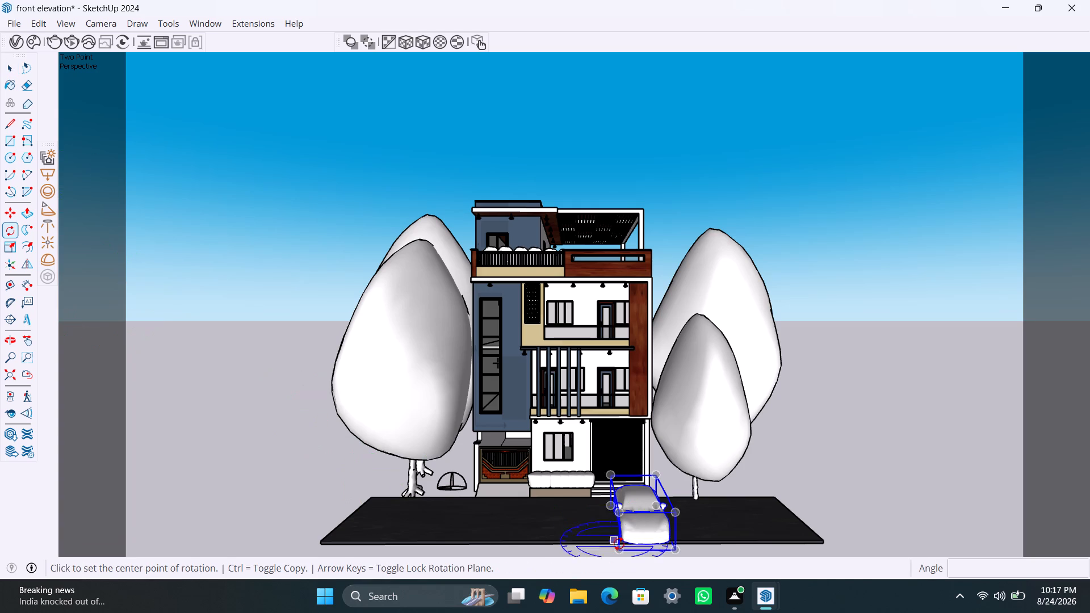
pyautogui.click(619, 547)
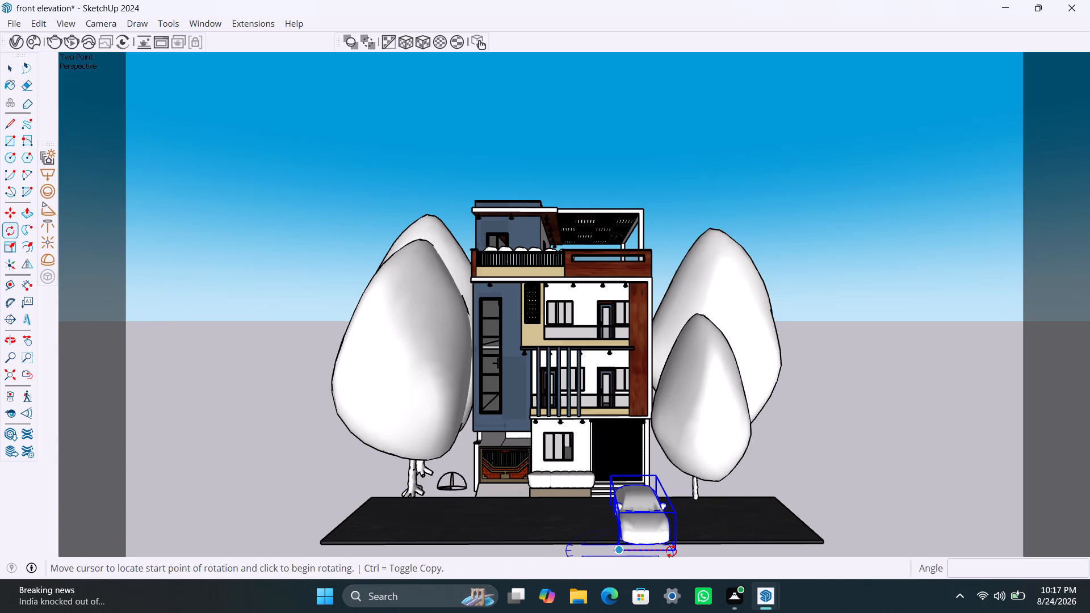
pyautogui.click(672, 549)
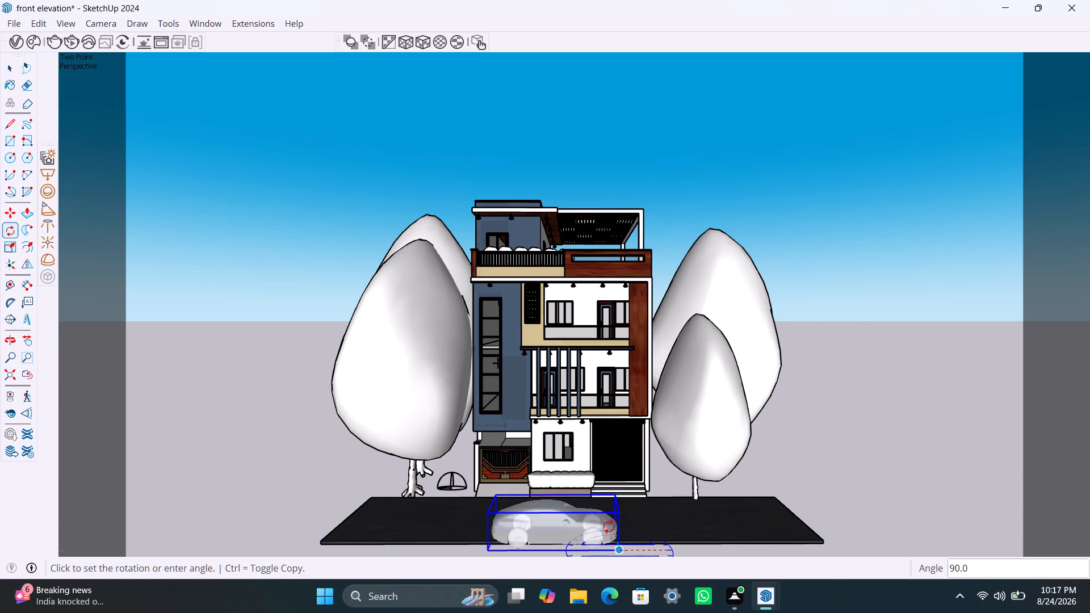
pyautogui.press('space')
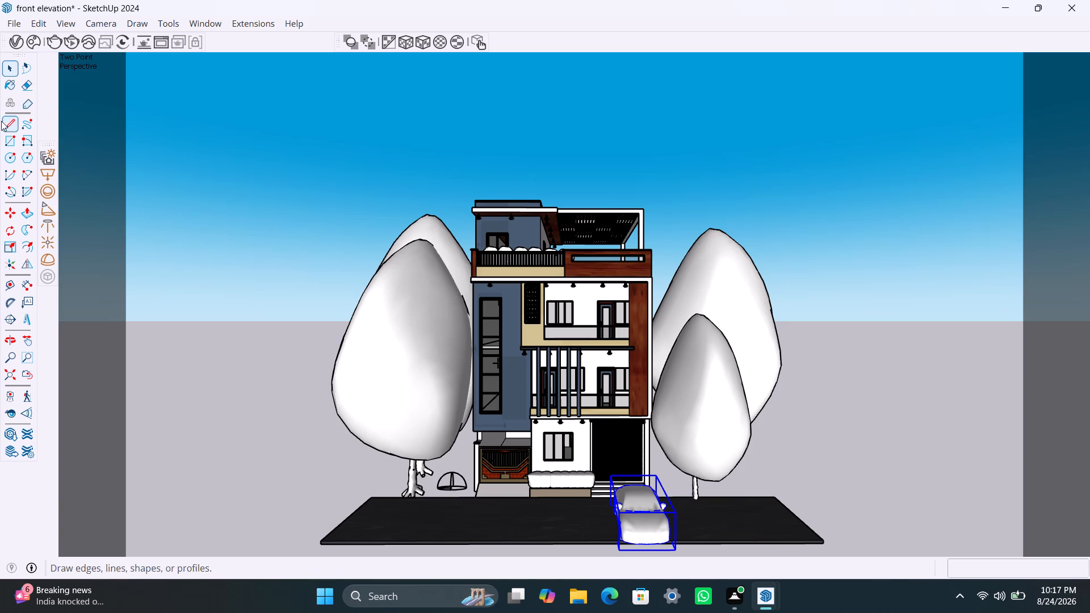
# Rotate the car 90 degrees about its lower front corner so that it lies parallel to the road.
pyautogui.click(14, 225)
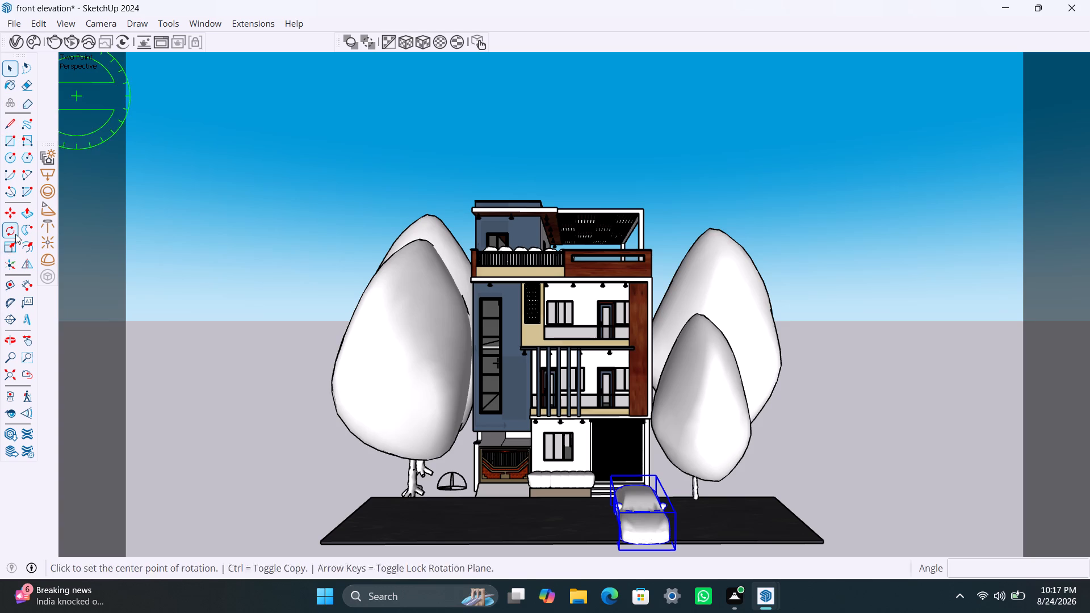
pyautogui.click(680, 549)
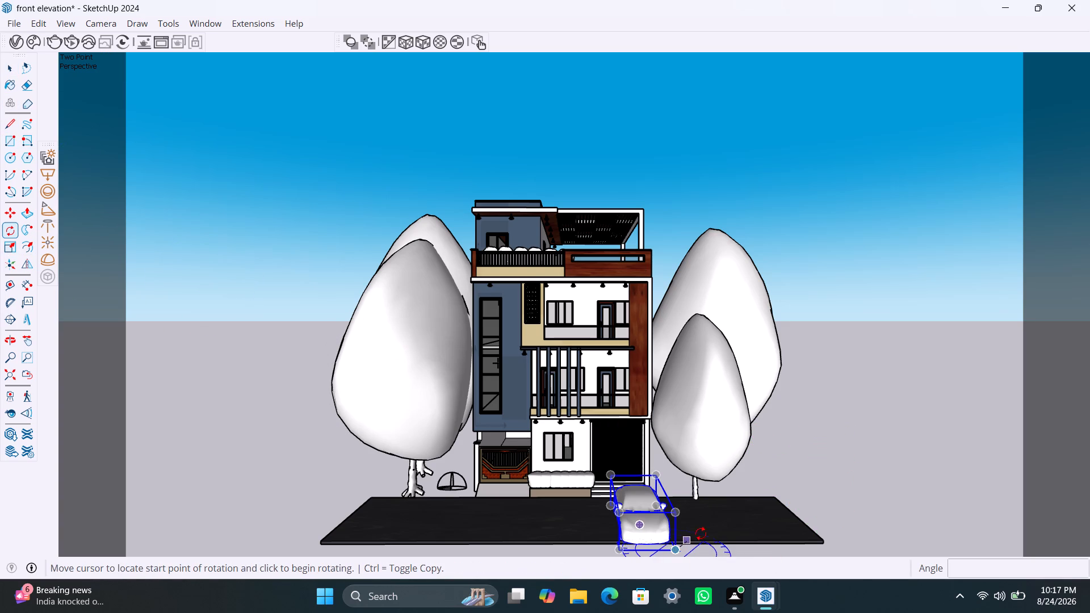
pyautogui.moveTo(701, 534); pyautogui.dragTo(484, 519, button='middle')
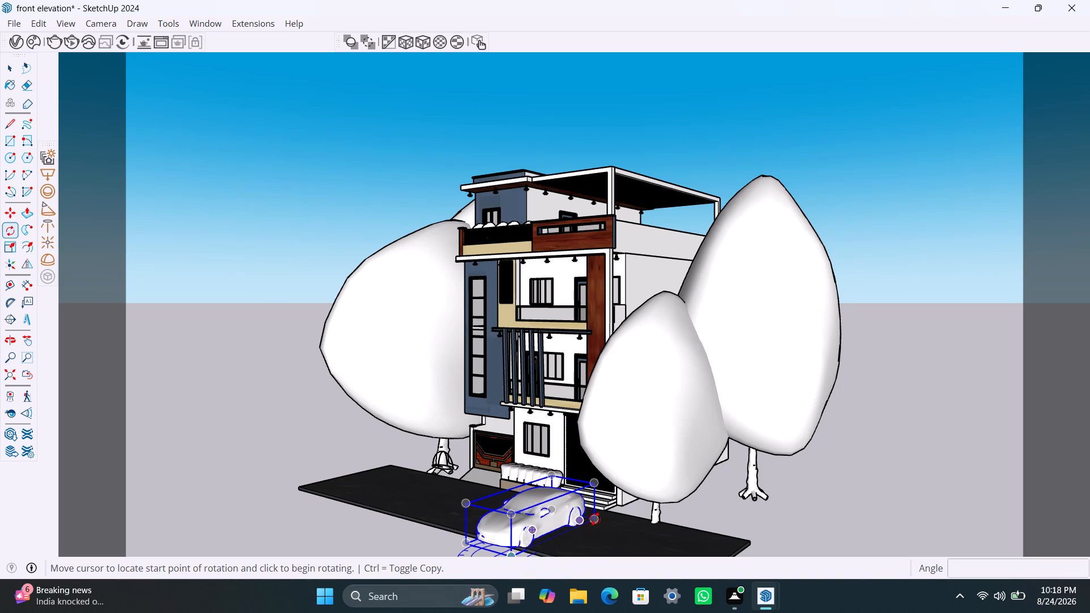
pyautogui.click(596, 519)
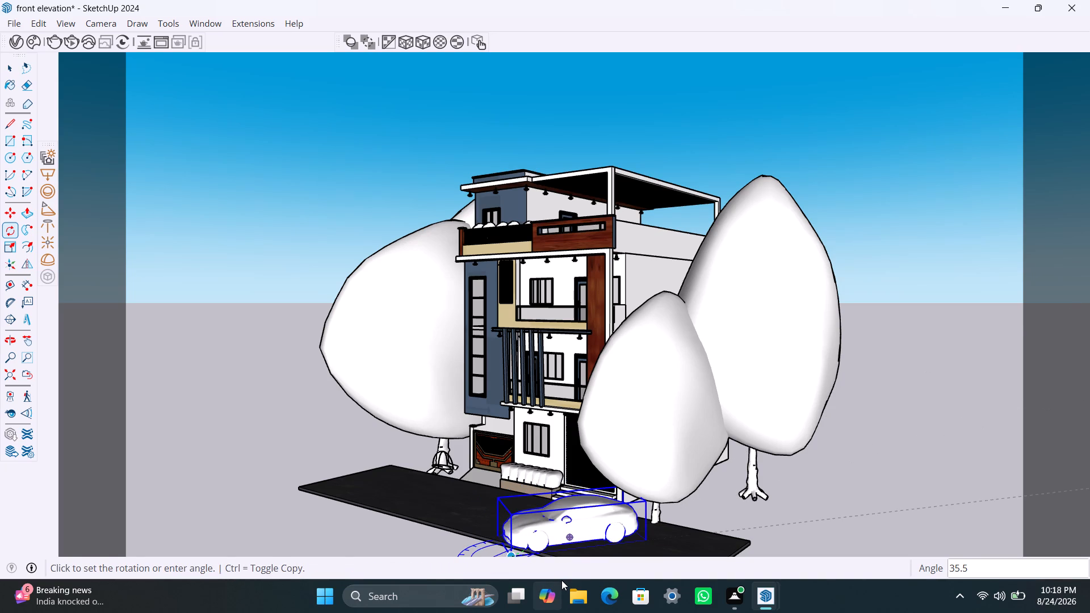
pyautogui.write('90')
pyautogui.press('Return')
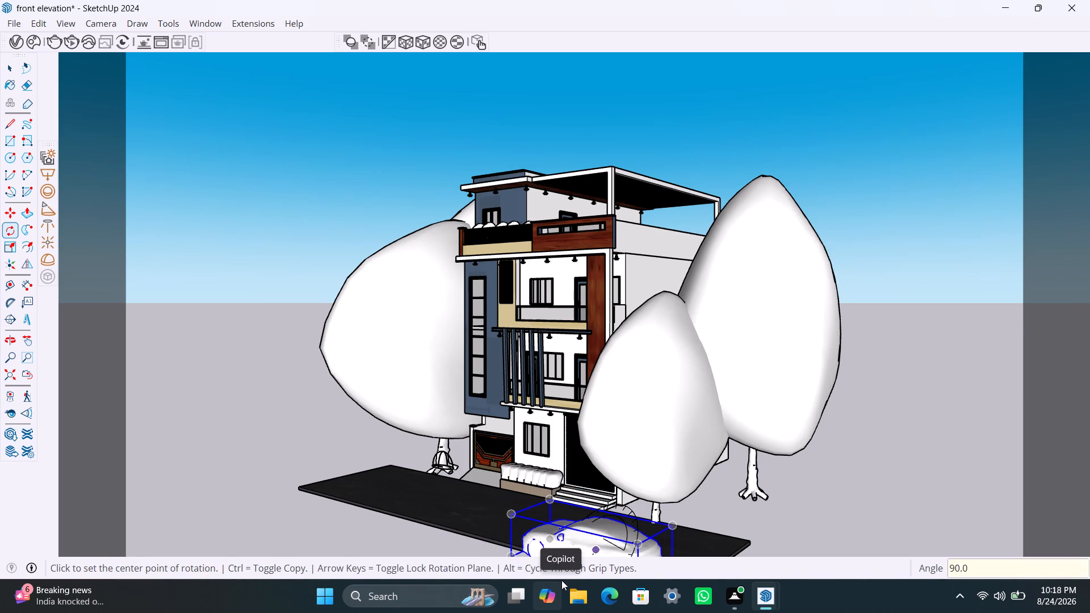
pyautogui.press('space')
pyautogui.click(803, 540)
# Move the car about 8' 8" back from the road's front edge and toward the entrance steps.
pyautogui.scroll(-2, 726, 535)
pyautogui.moveTo(711, 545); pyautogui.dragTo(755, 541, button='middle')
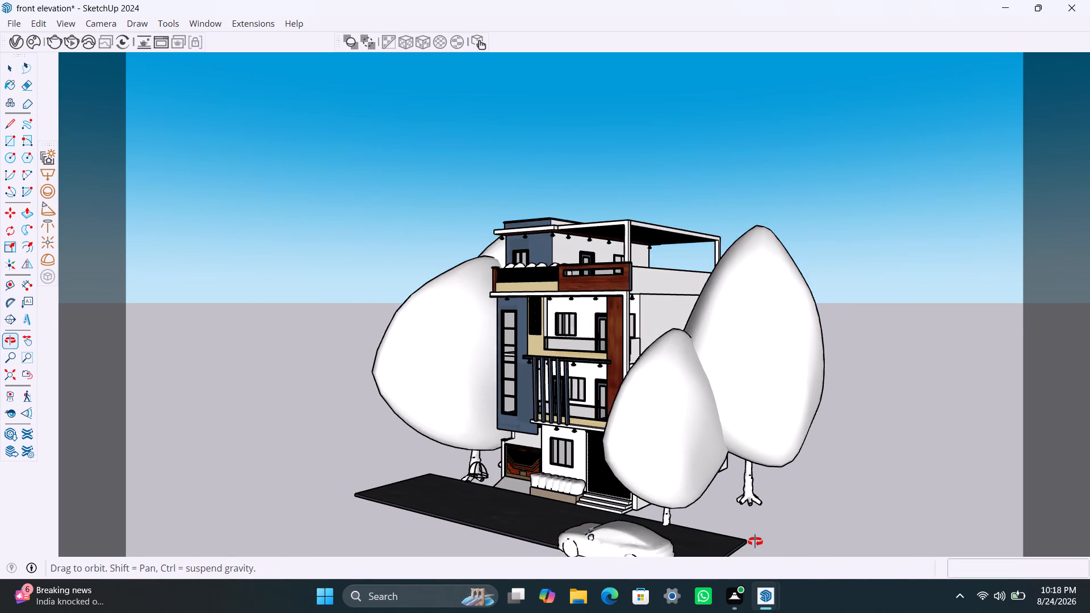
pyautogui.moveTo(755, 541); pyautogui.dragTo(890, 447, button='middle')
pyautogui.scroll(3, 759, 469)
pyautogui.moveTo(743, 473); pyautogui.dragTo(757, 553, button='middle')
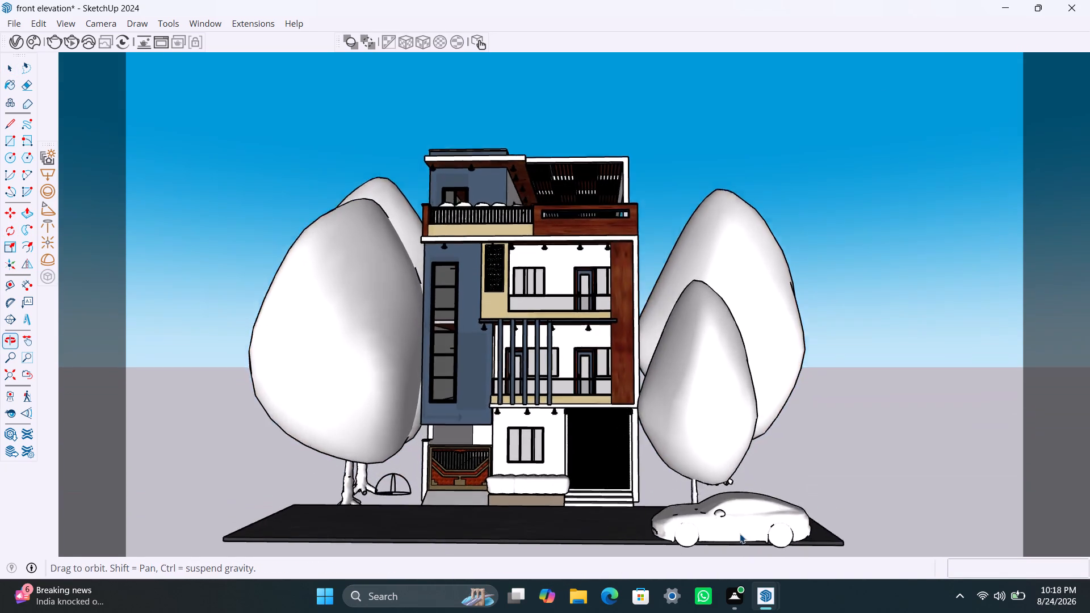
pyautogui.scroll(4, 740, 534)
pyautogui.moveTo(733, 535); pyautogui.dragTo(732, 577, button='middle')
pyautogui.scroll(2, 708, 532)
pyautogui.moveTo(708, 531); pyautogui.dragTo(714, 523, button='middle')
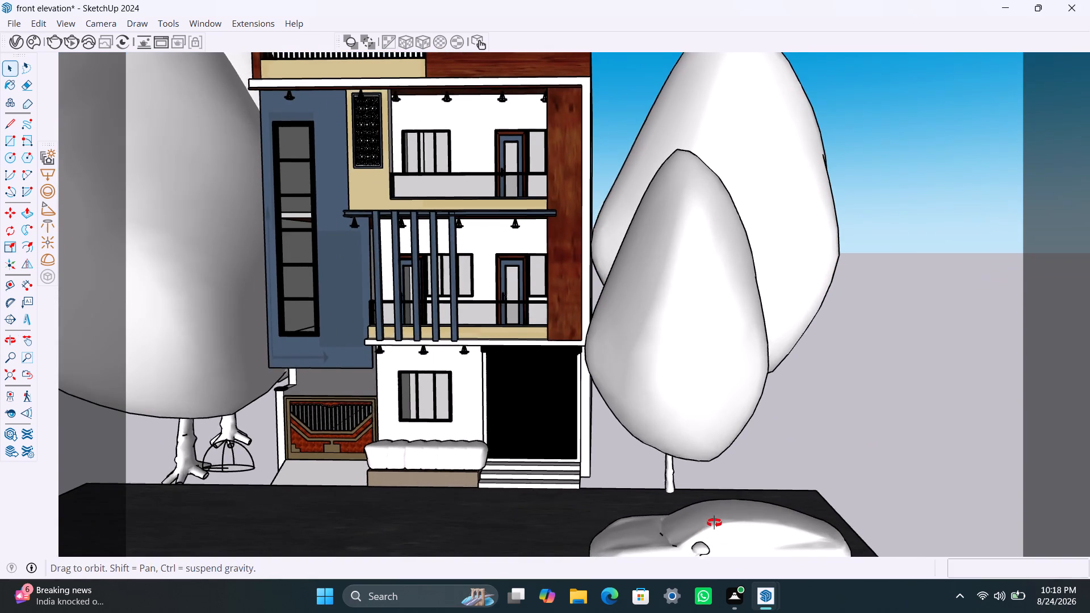
pyautogui.moveTo(714, 523); pyautogui.dragTo(714, 522, button='middle')
pyautogui.scroll(-1, 723, 517)
pyautogui.moveTo(724, 517); pyautogui.dragTo(747, 395, button='middle')
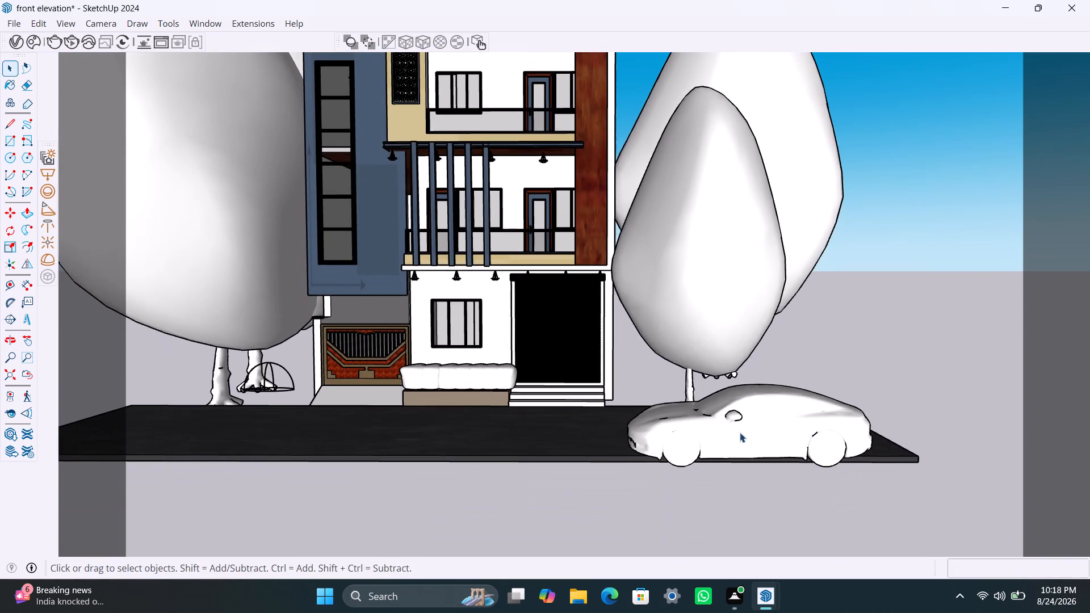
pyautogui.moveTo(740, 441); pyautogui.dragTo(739, 494, button='middle')
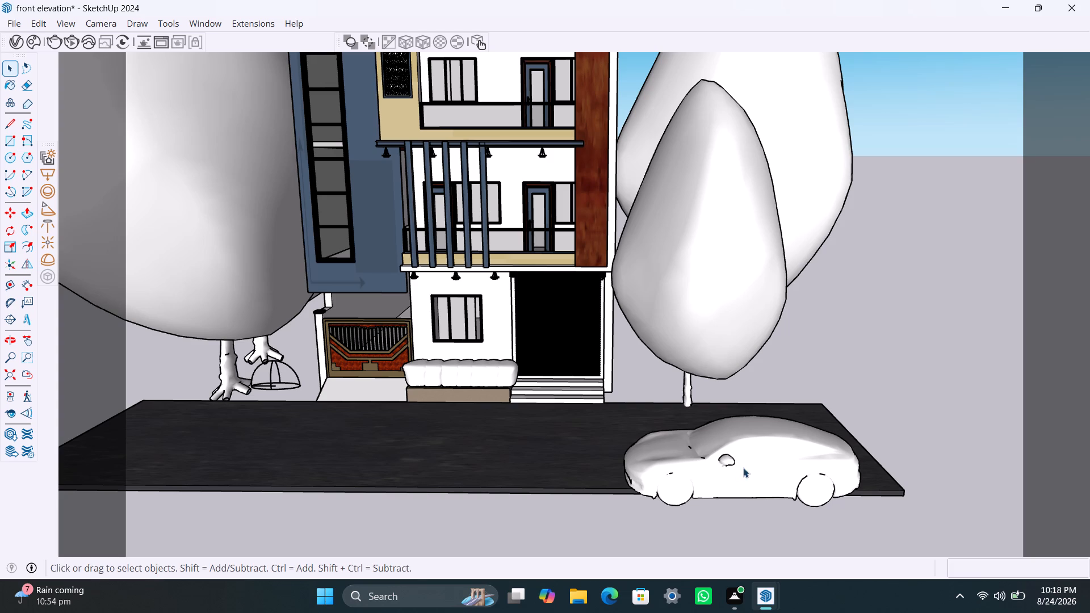
pyautogui.click(720, 443)
pyautogui.press('m')
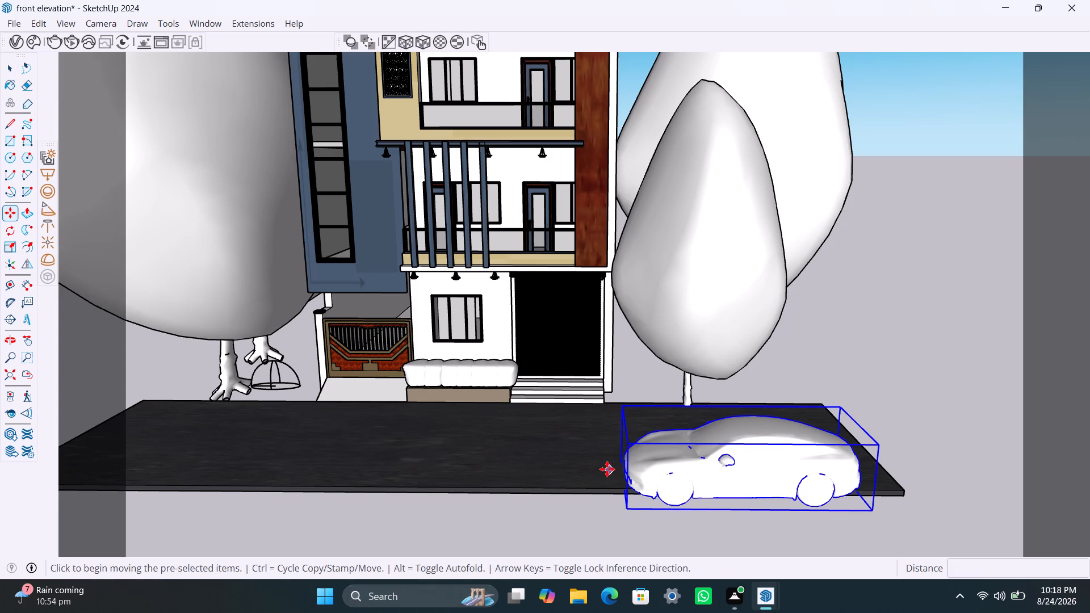
pyautogui.click(622, 461)
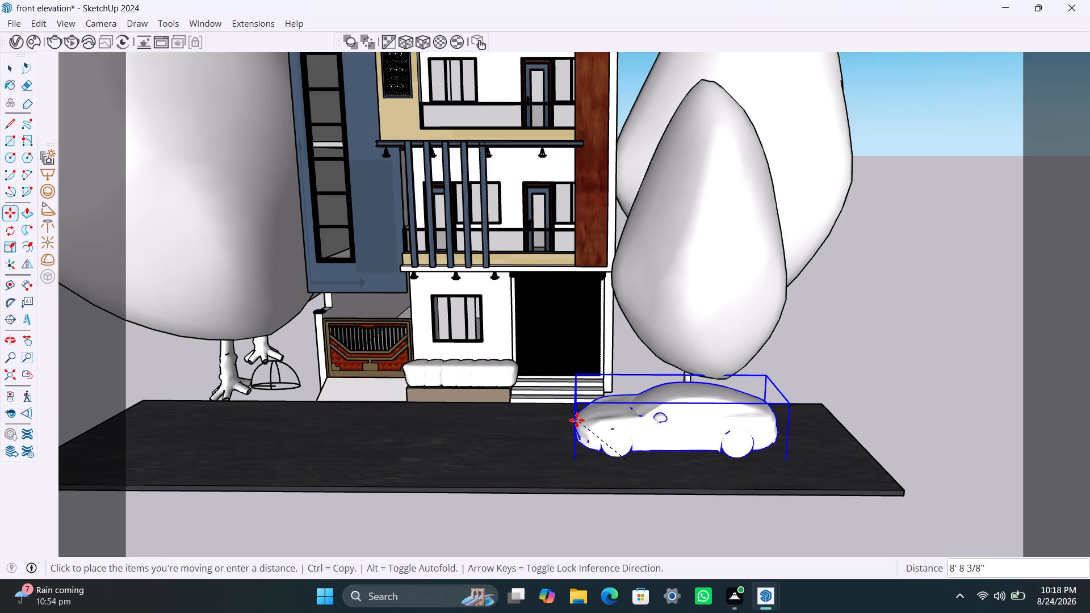
pyautogui.click(577, 420)
# Move the car about another 5' across the road toward the house, then deselect it.
pyautogui.scroll(-4, 765, 423)
pyautogui.moveTo(842, 391); pyautogui.dragTo(571, 467, button='middle')
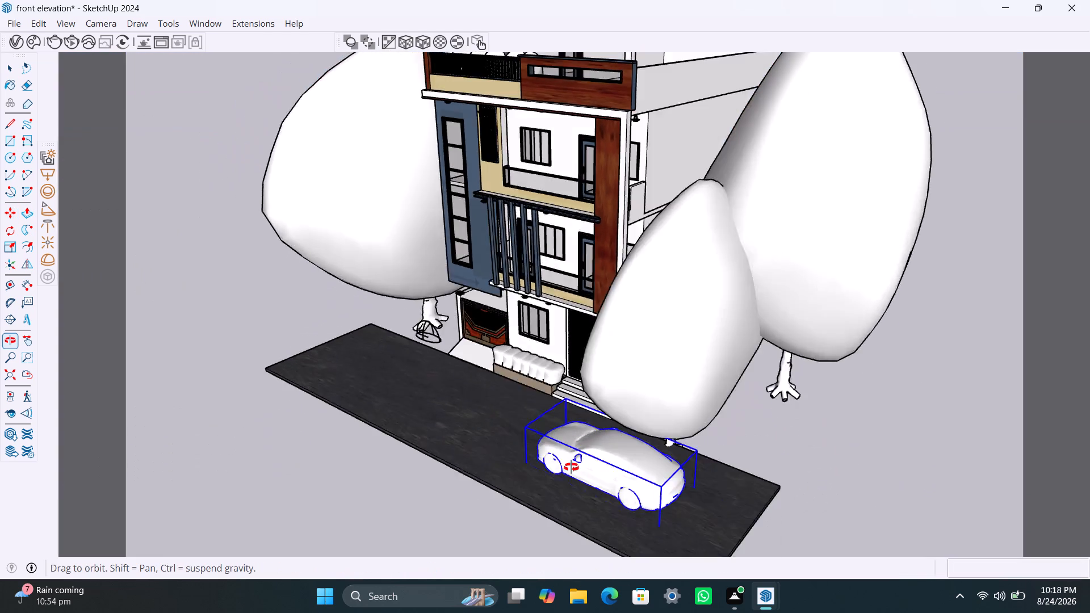
pyautogui.moveTo(571, 467); pyautogui.dragTo(559, 469, button='middle')
pyautogui.scroll(7, 644, 495)
pyautogui.click(642, 513)
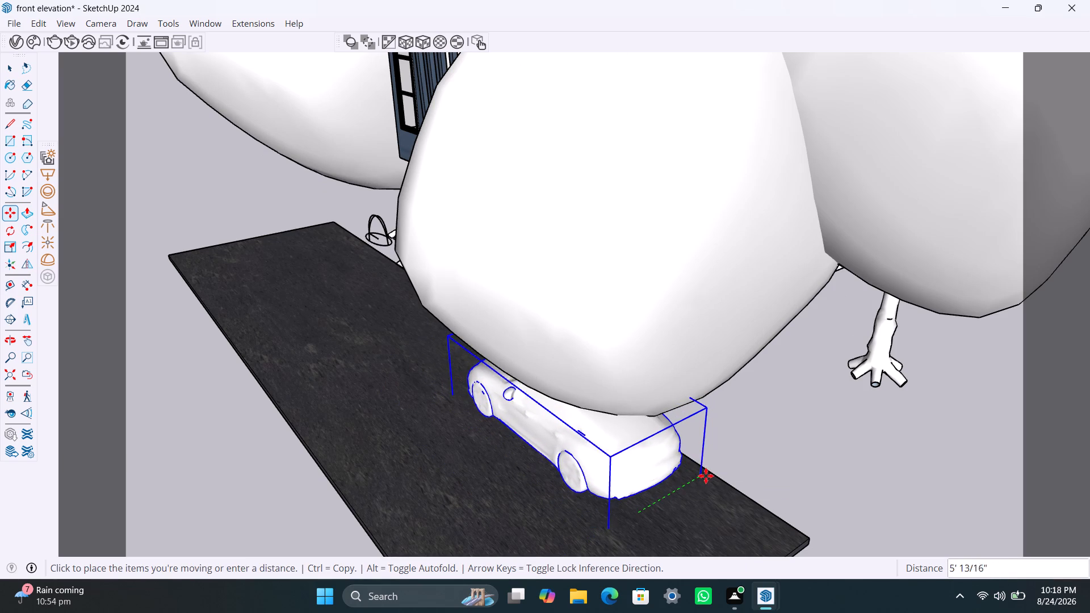
pyautogui.click(709, 476)
pyautogui.press('space')
pyautogui.click(786, 476)
# Scale down the small tree behind the car, pulling its lower front side back so it clears the car.
pyautogui.scroll(-7, 605, 408)
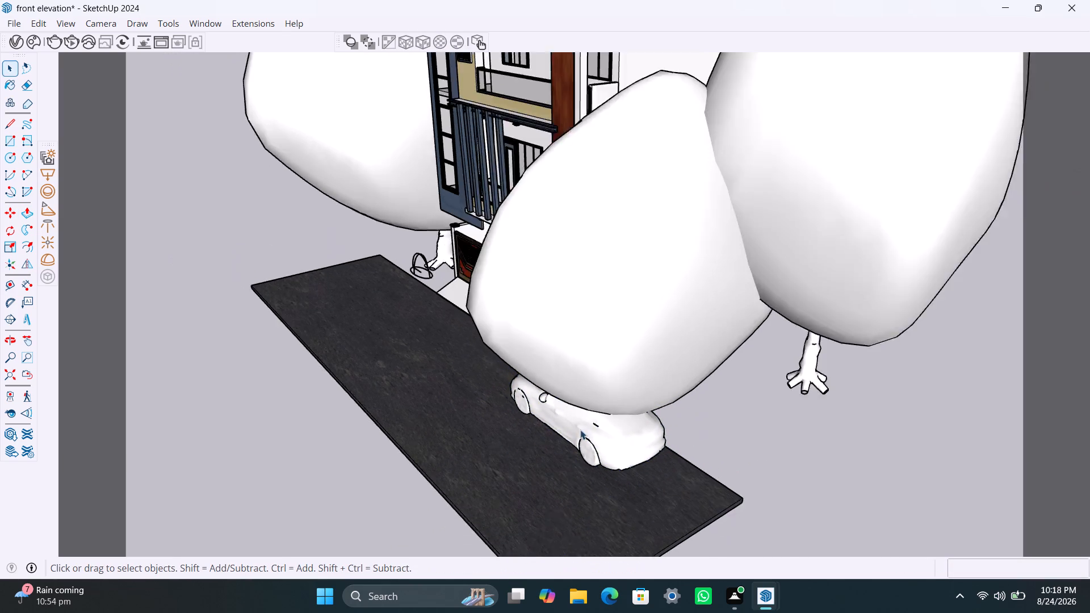
pyautogui.scroll(-4, 580, 430)
pyautogui.moveTo(604, 440); pyautogui.dragTo(990, 385, button='middle')
pyautogui.scroll(4, 662, 408)
pyautogui.moveTo(590, 432); pyautogui.dragTo(622, 454, button='middle')
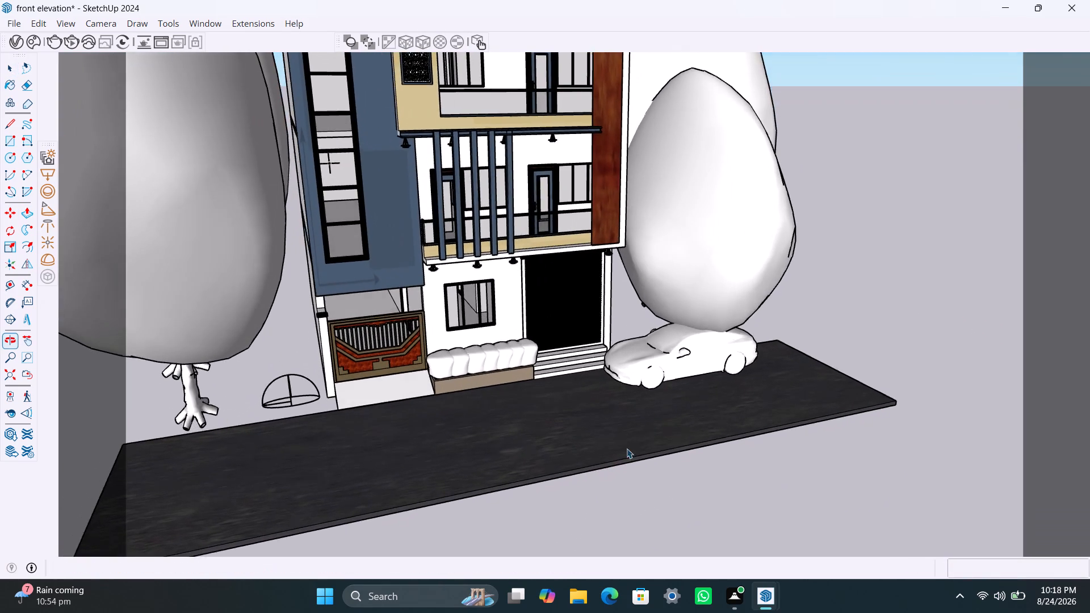
pyautogui.scroll(3, 673, 391)
pyautogui.moveTo(685, 371); pyautogui.dragTo(487, 384, button='middle')
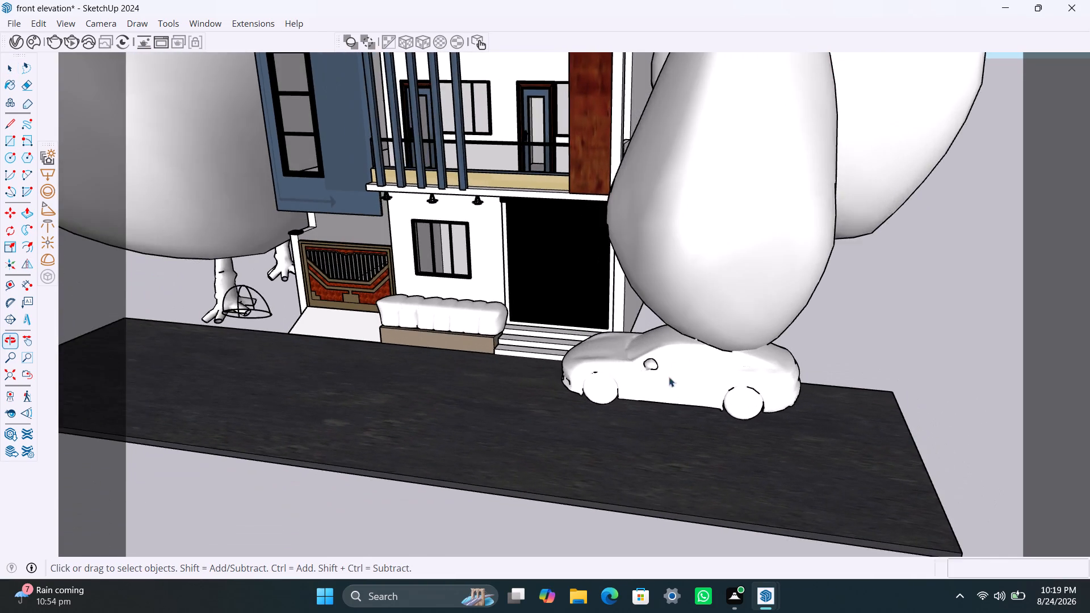
pyautogui.scroll(3, 704, 356)
pyautogui.click(732, 339)
pyautogui.scroll(-8, 719, 349)
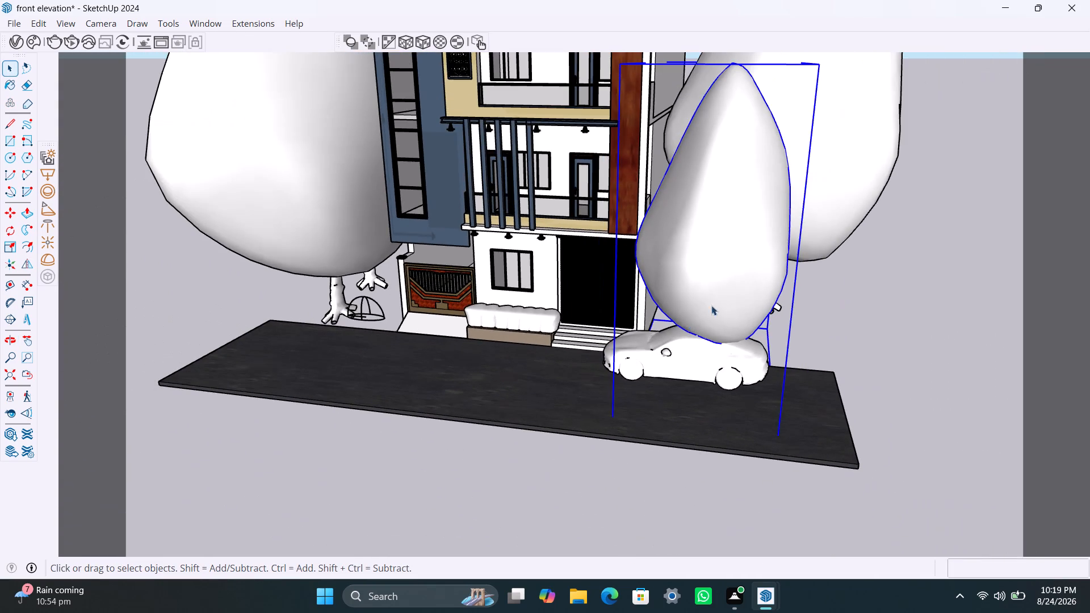
pyautogui.scroll(-3, 711, 313)
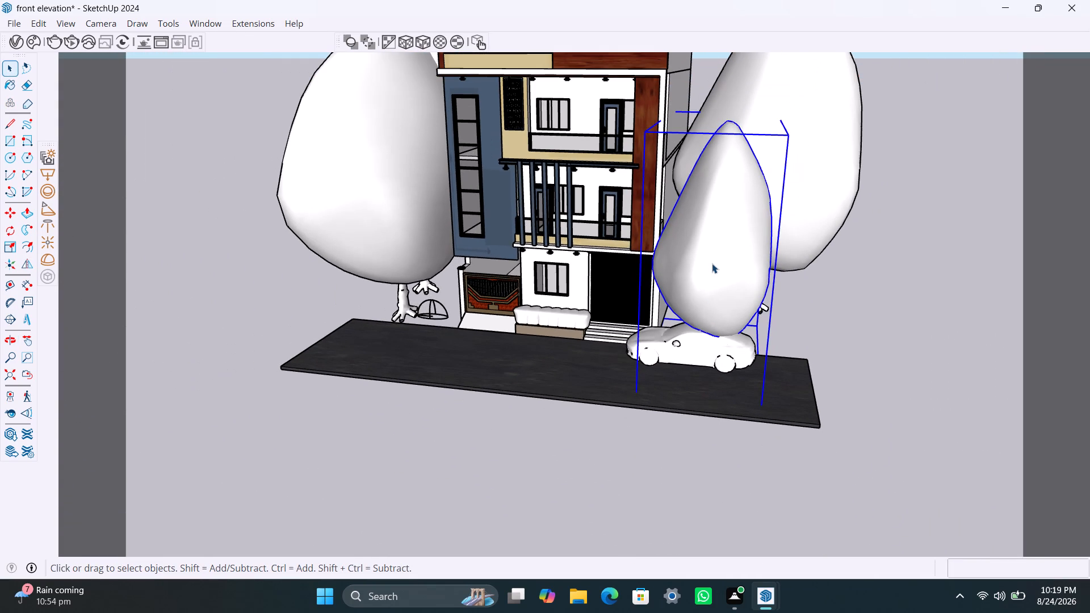
pyautogui.press('s')
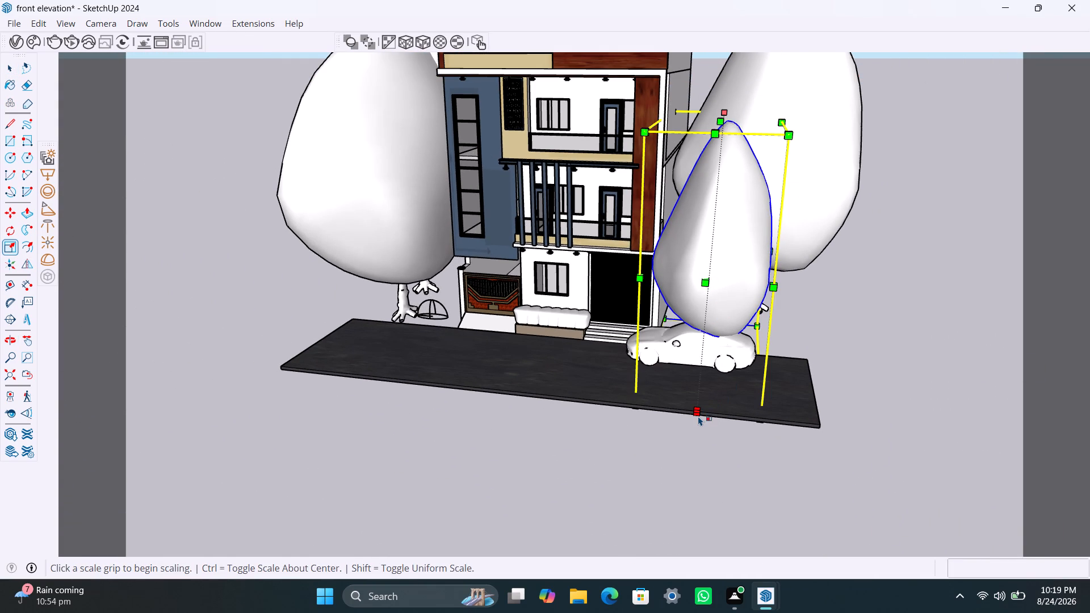
pyautogui.moveTo(698, 416); pyautogui.dragTo(701, 391)
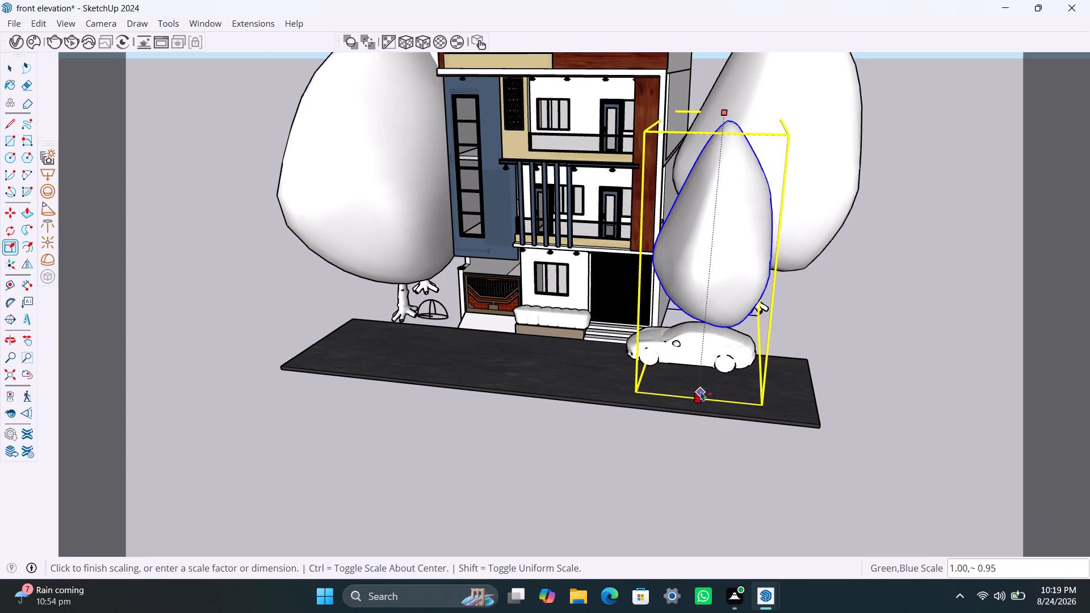
pyautogui.moveTo(701, 391); pyautogui.dragTo(707, 373)
pyautogui.press('space')
pyautogui.click(832, 351)
# Examine the whole front elevation straight on, with the car and the resized tree in the frame.
pyautogui.scroll(4, 697, 310)
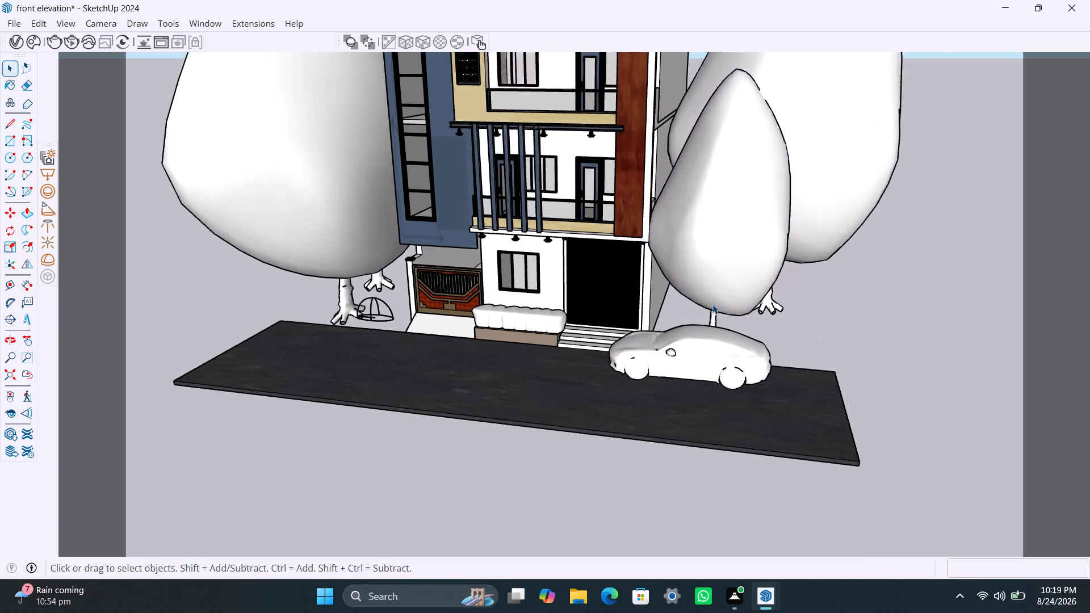
pyautogui.scroll(-8, 723, 299)
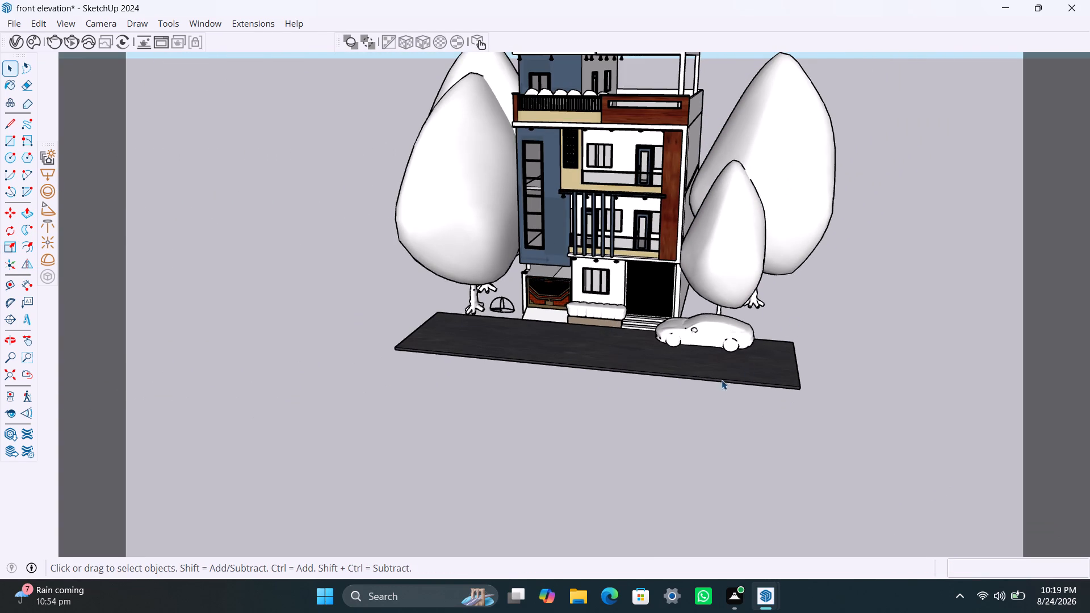
pyautogui.moveTo(675, 384); pyautogui.dragTo(750, 390, button='middle')
pyautogui.scroll(-1, 666, 321)
pyautogui.moveTo(688, 358); pyautogui.dragTo(633, 422, button='middle')
pyautogui.scroll(3, 559, 374)
pyautogui.moveTo(559, 372); pyautogui.dragTo(576, 305, button='middle')
pyautogui.scroll(-3, 607, 320)
pyautogui.moveTo(597, 359); pyautogui.dragTo(573, 322, button='middle')
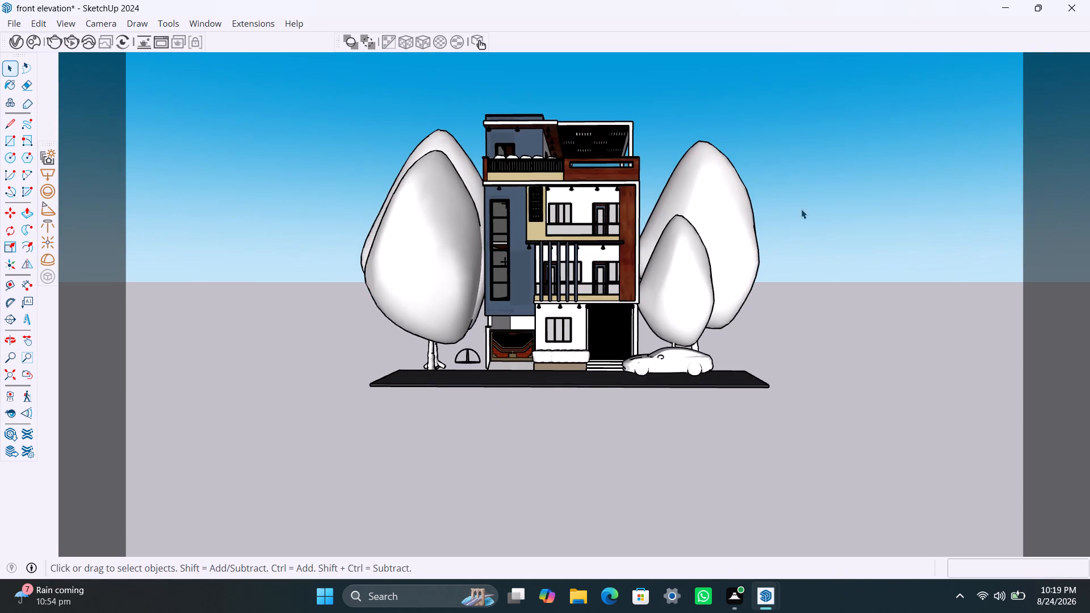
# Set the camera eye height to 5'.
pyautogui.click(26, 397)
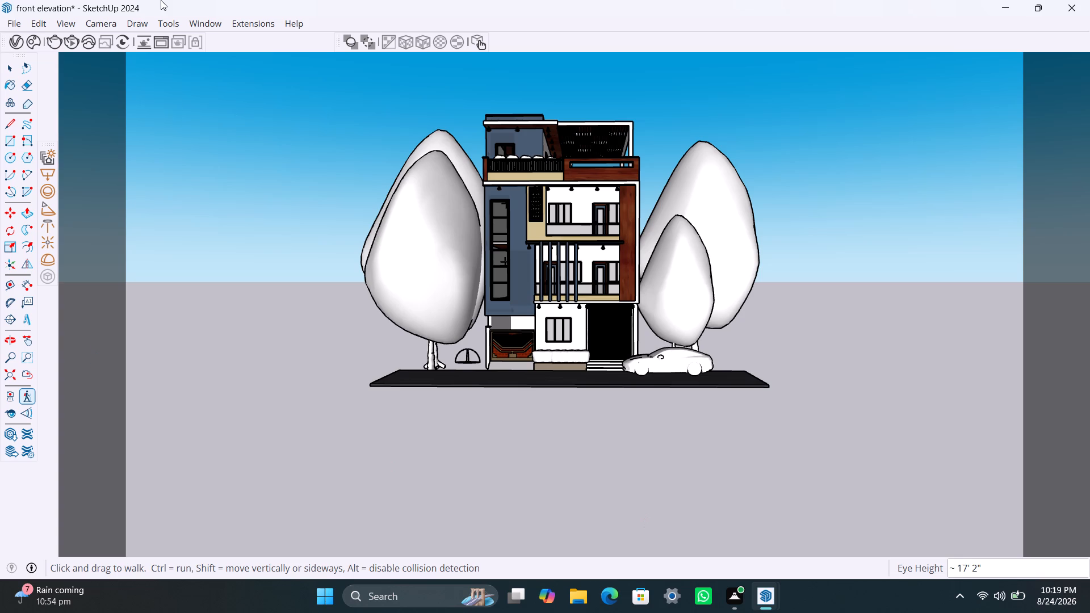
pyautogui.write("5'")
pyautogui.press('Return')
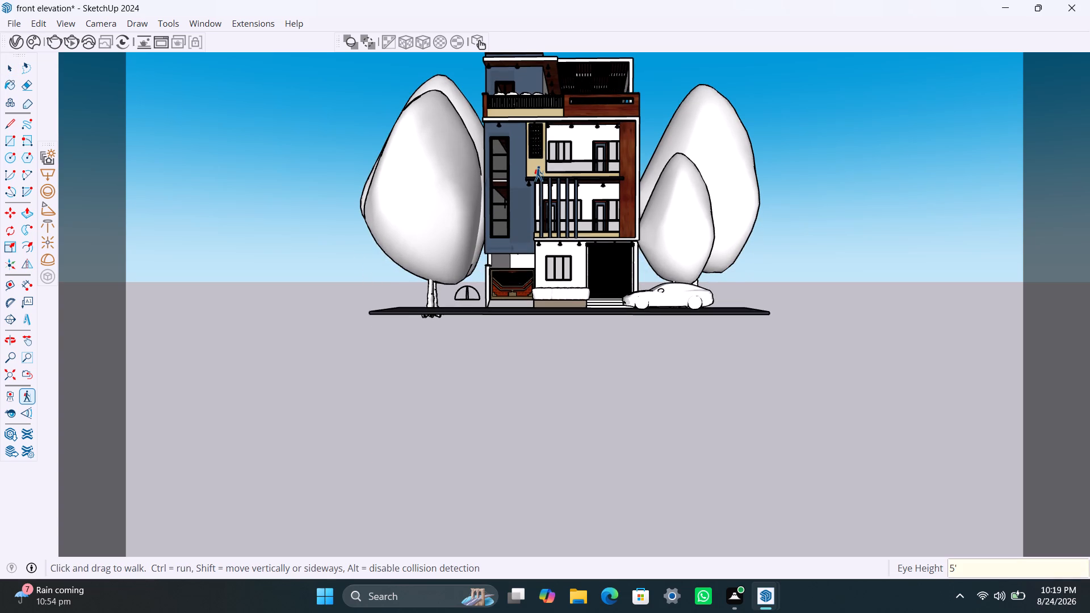
# Raise the camera to an eye height of about 23' and frame the house, trees and road closer from the front.
pyautogui.keyDown('shift'); pyautogui.moveTo(539, 176); pyautogui.dragTo(543, 201, button='middle'); pyautogui.keyUp('shift')
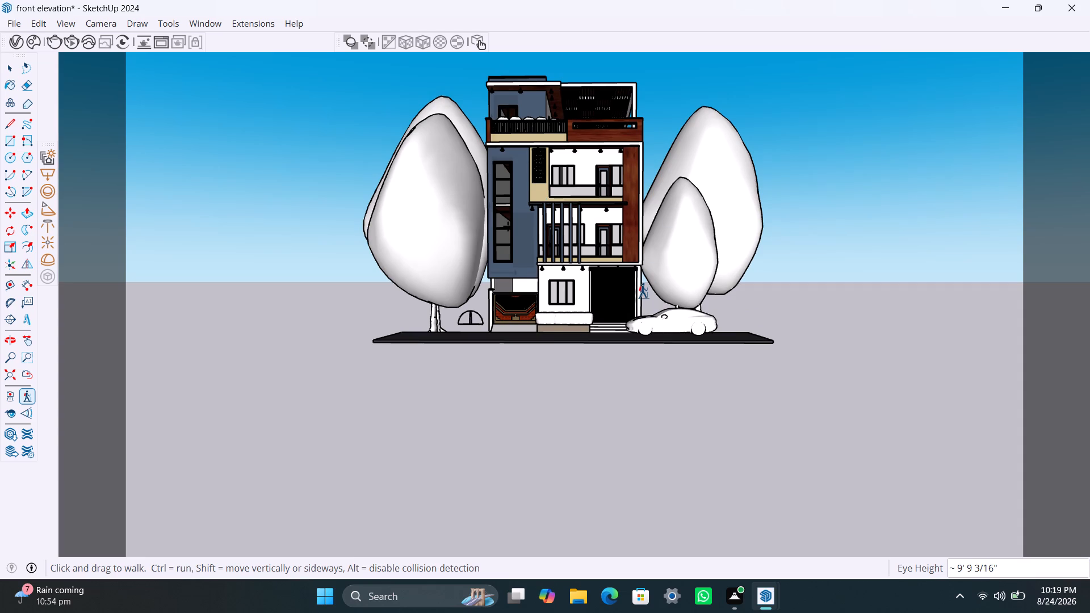
pyautogui.keyDown('shift'); pyautogui.moveTo(643, 291); pyautogui.dragTo(640, 347, button='middle'); pyautogui.keyUp('shift')
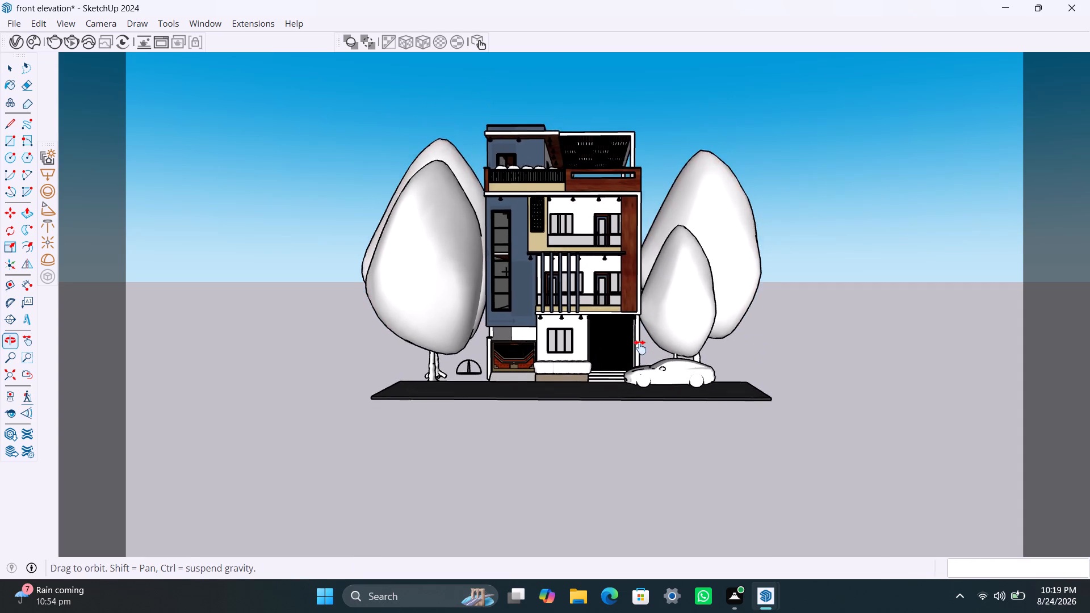
pyautogui.keyDown('shift'); pyautogui.moveTo(640, 347); pyautogui.dragTo(643, 355, button='middle'); pyautogui.keyUp('shift')
pyautogui.scroll(1, 605, 338)
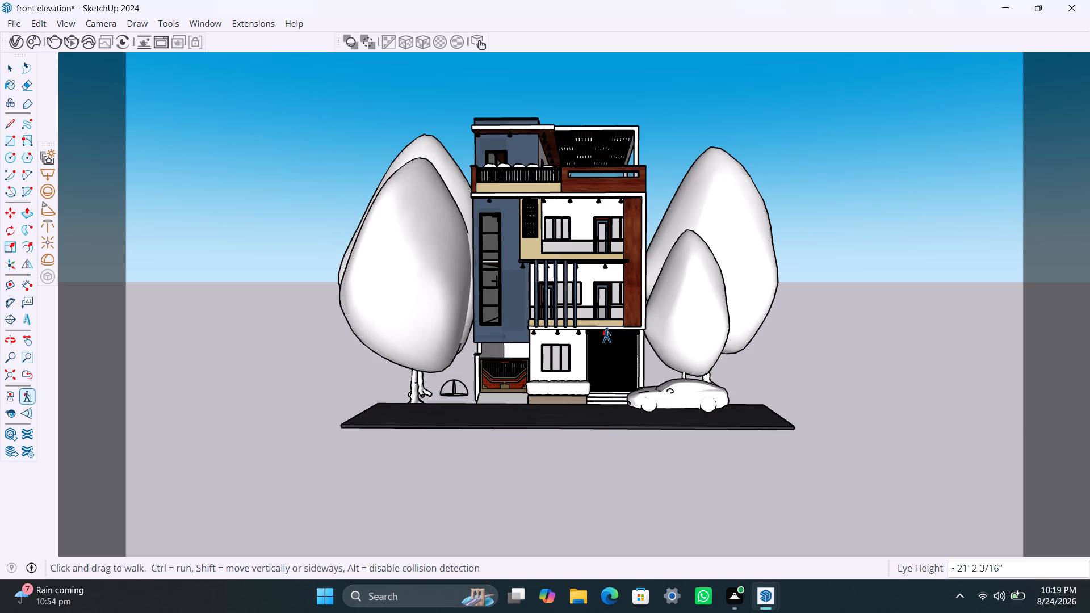
pyautogui.scroll(1, 607, 335)
pyautogui.keyDown('shift'); pyautogui.moveTo(607, 335); pyautogui.dragTo(609, 362, button='middle'); pyautogui.keyUp('shift')
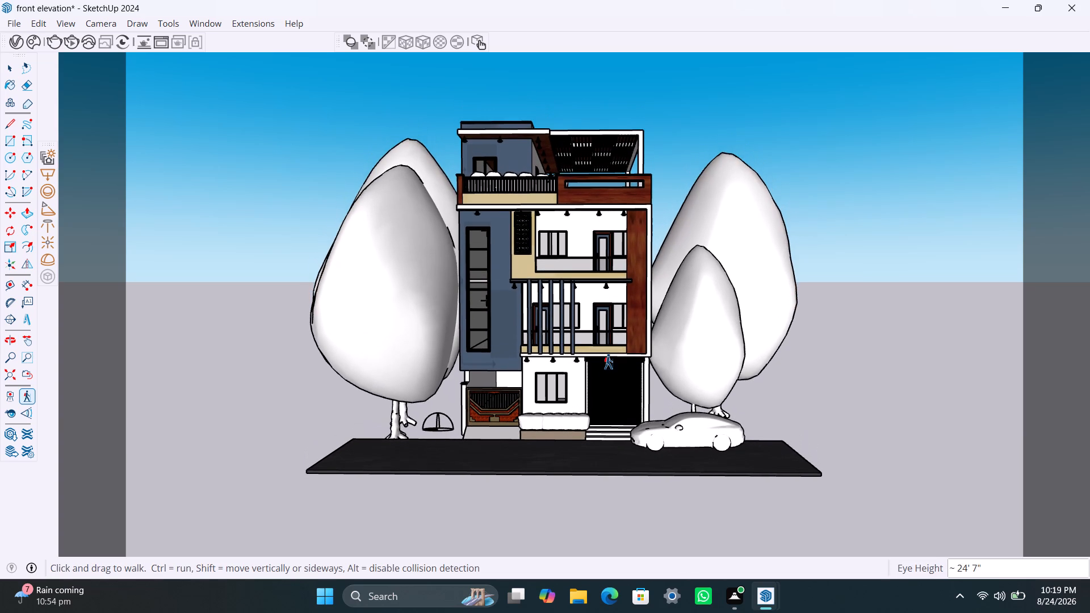
pyautogui.scroll(1, 609, 362)
pyautogui.keyDown('shift'); pyautogui.middleClick(609, 362); pyautogui.keyUp('shift')
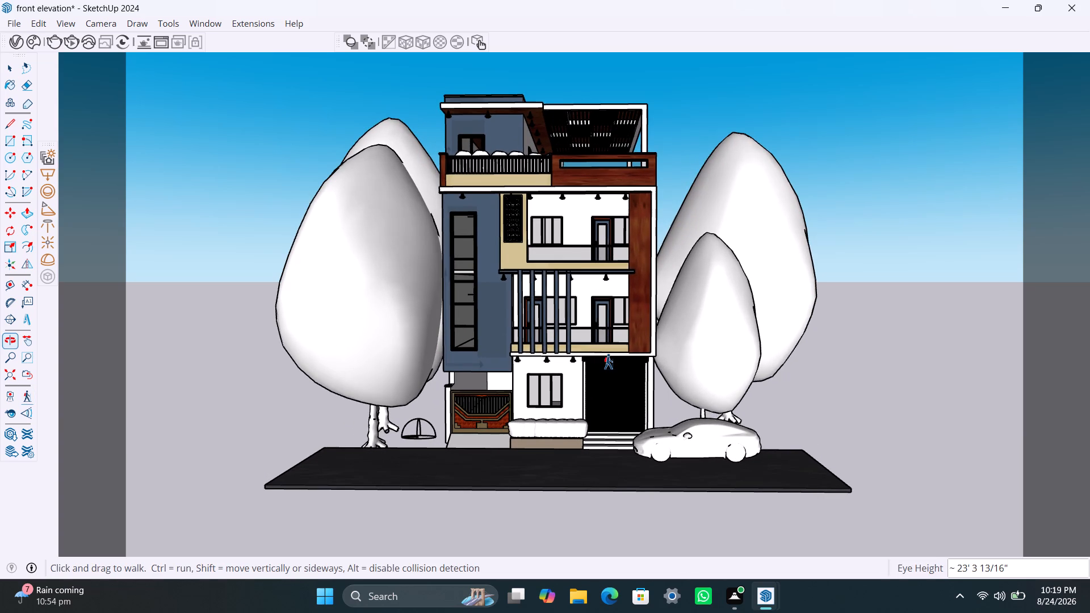
# Move the camera in closer on the front elevation, at an eye height of about 24'.
pyautogui.scroll(1, 609, 362)
pyautogui.moveTo(609, 362); pyautogui.dragTo(609, 368, button='middle')
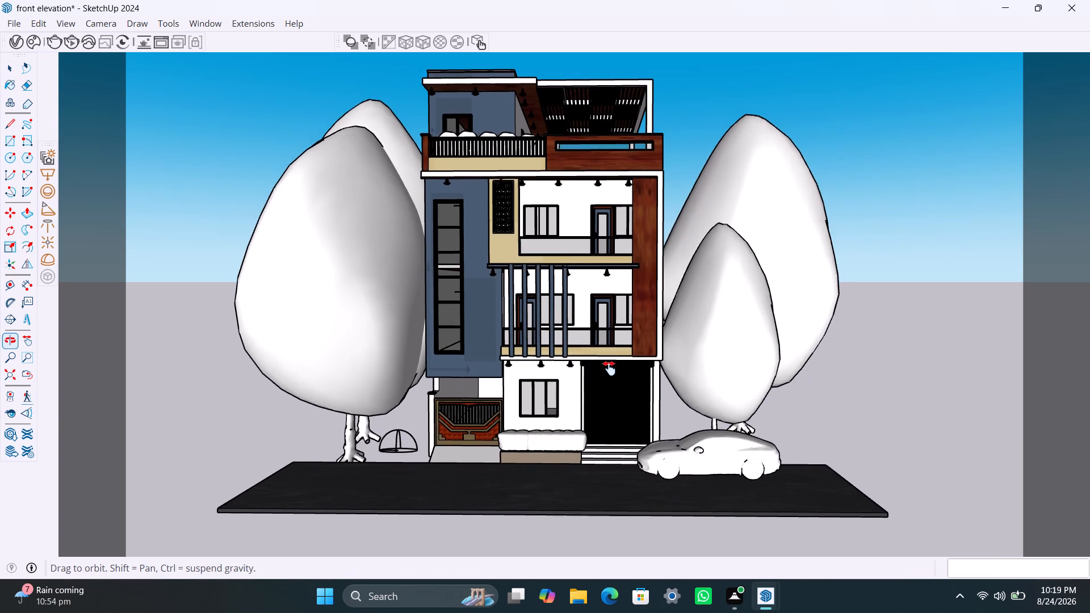
pyautogui.moveTo(609, 368); pyautogui.dragTo(611, 375, button='middle')
pyautogui.scroll(1, 611, 375)
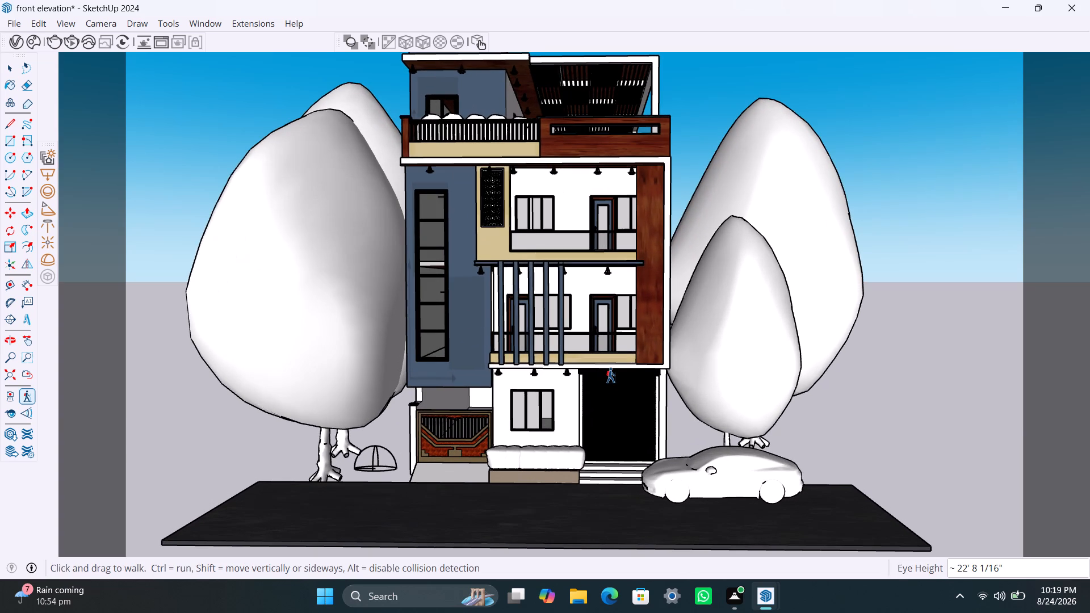
pyautogui.keyDown('shift'); pyautogui.moveTo(611, 375); pyautogui.dragTo(610, 383, button='middle'); pyautogui.keyUp('shift')
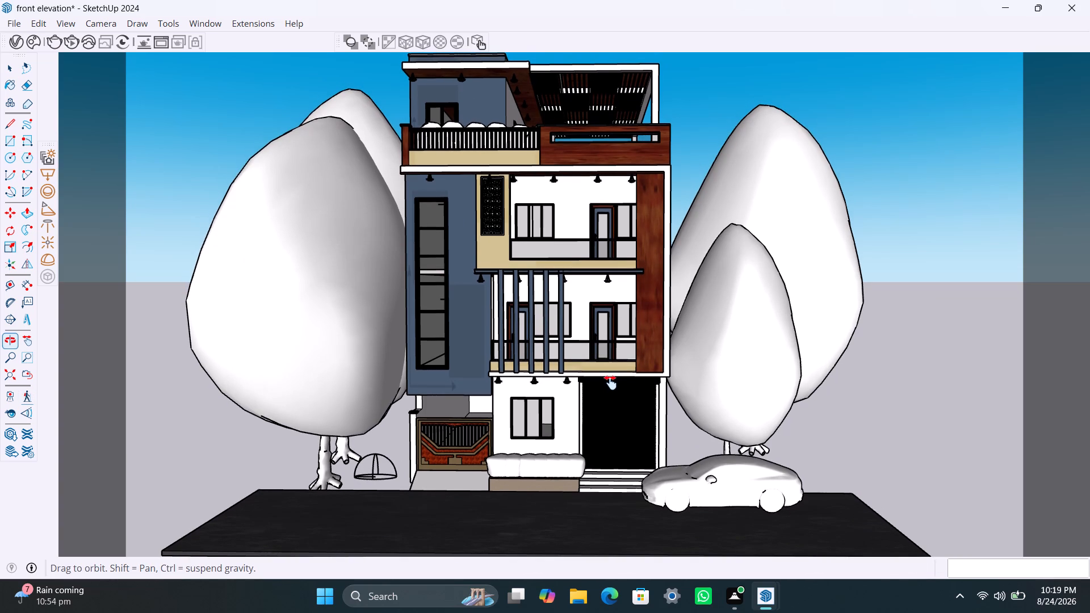
pyautogui.keyDown('shift'); pyautogui.moveTo(610, 383); pyautogui.dragTo(611, 385, button='middle'); pyautogui.keyUp('shift')
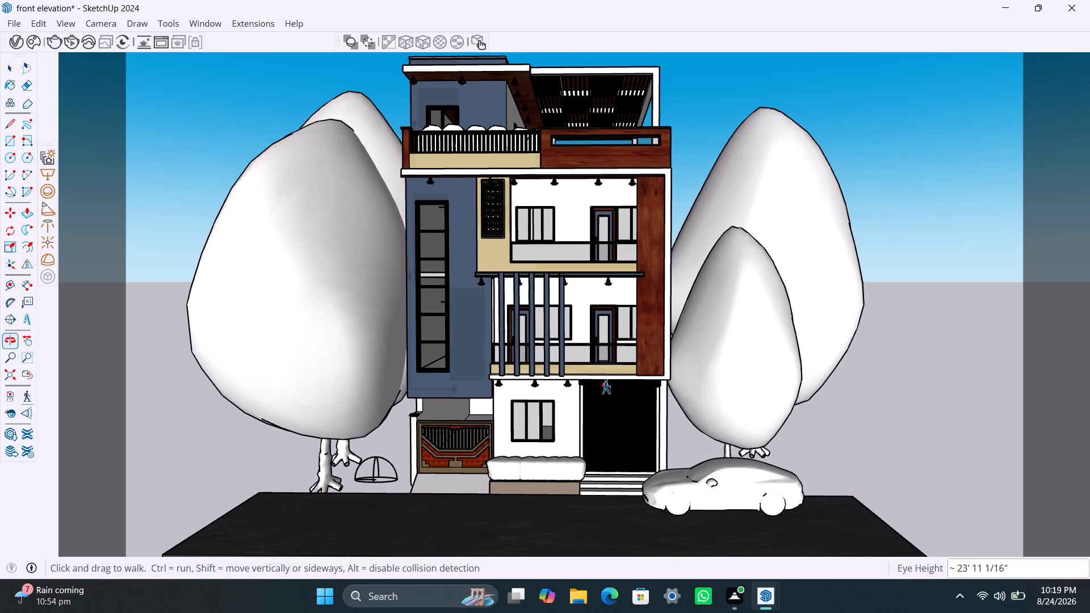
# Switch the camera to two-point perspective.
pyautogui.click(97, 26)
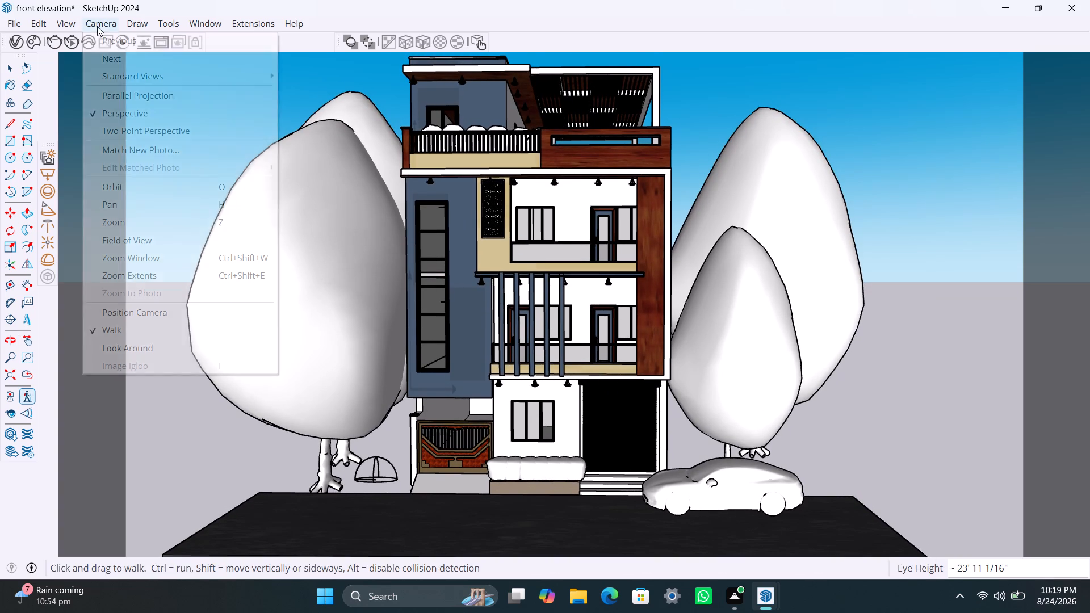
pyautogui.click(117, 135)
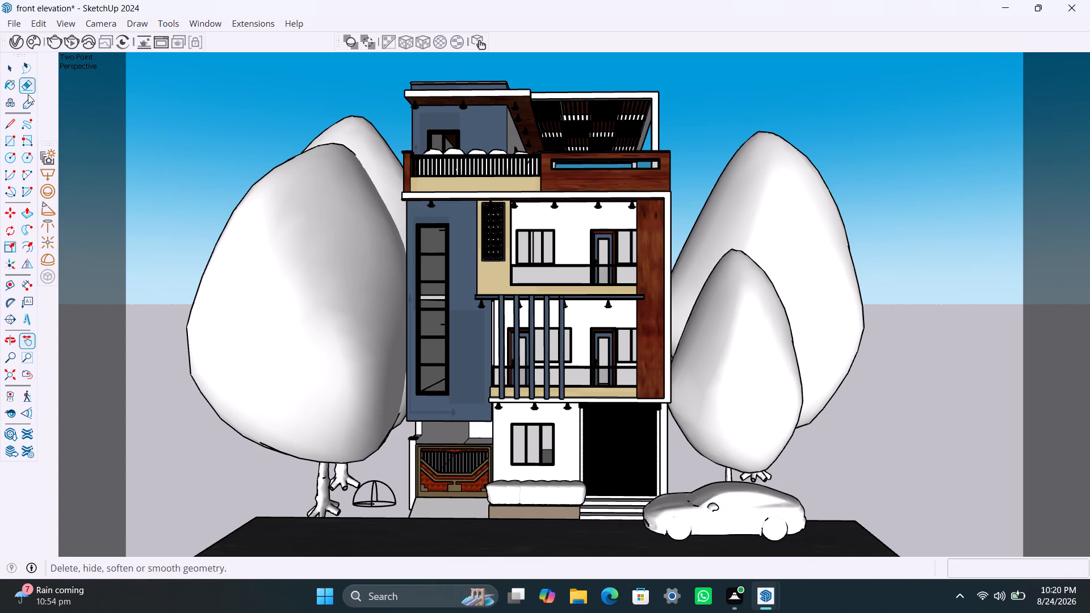
# Run an interactive V-Ray test render of the framed elevation, view it enlarged, and stop it.
pyautogui.click(73, 43)
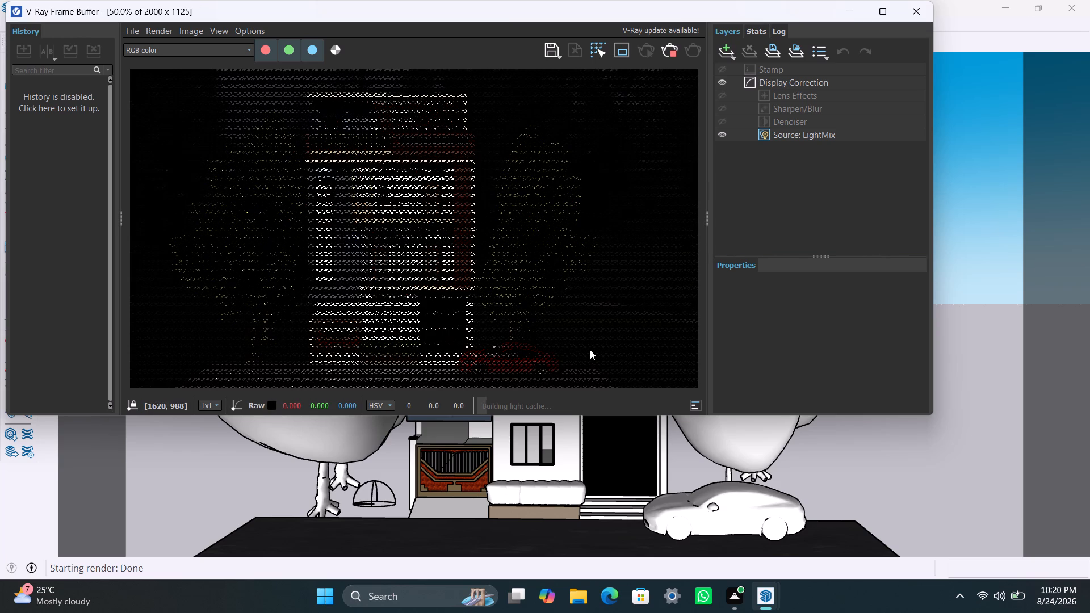
pyautogui.click(875, 13)
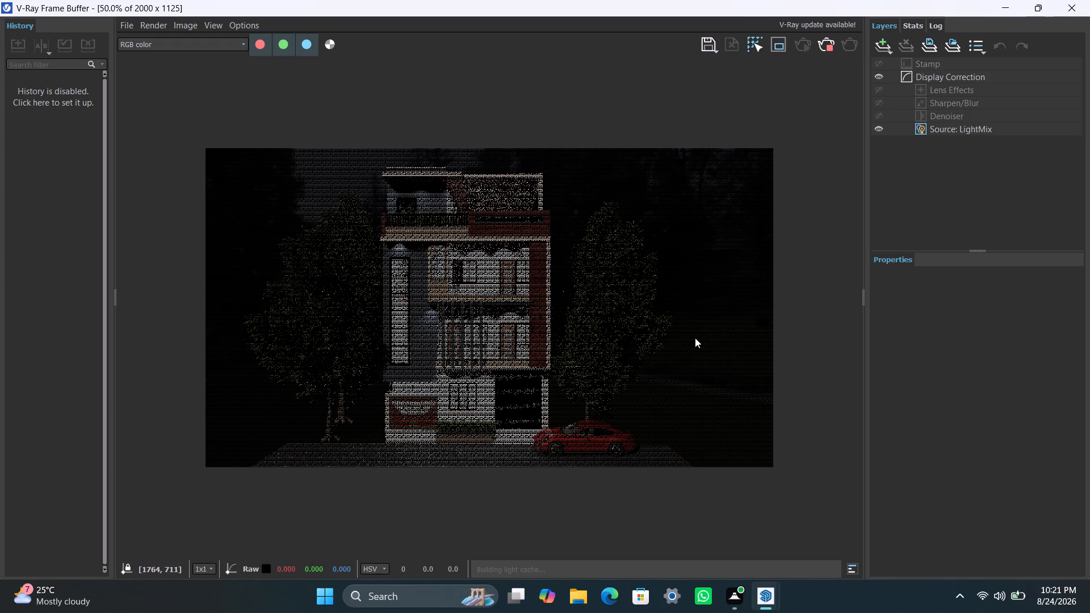
pyautogui.click(832, 44)
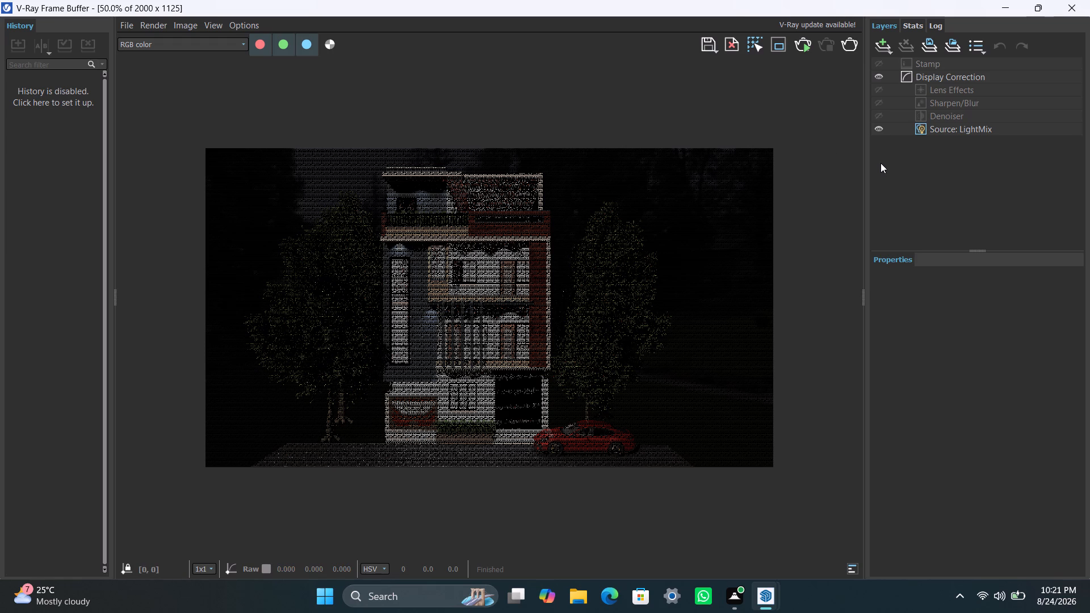
pyautogui.click(1007, 10)
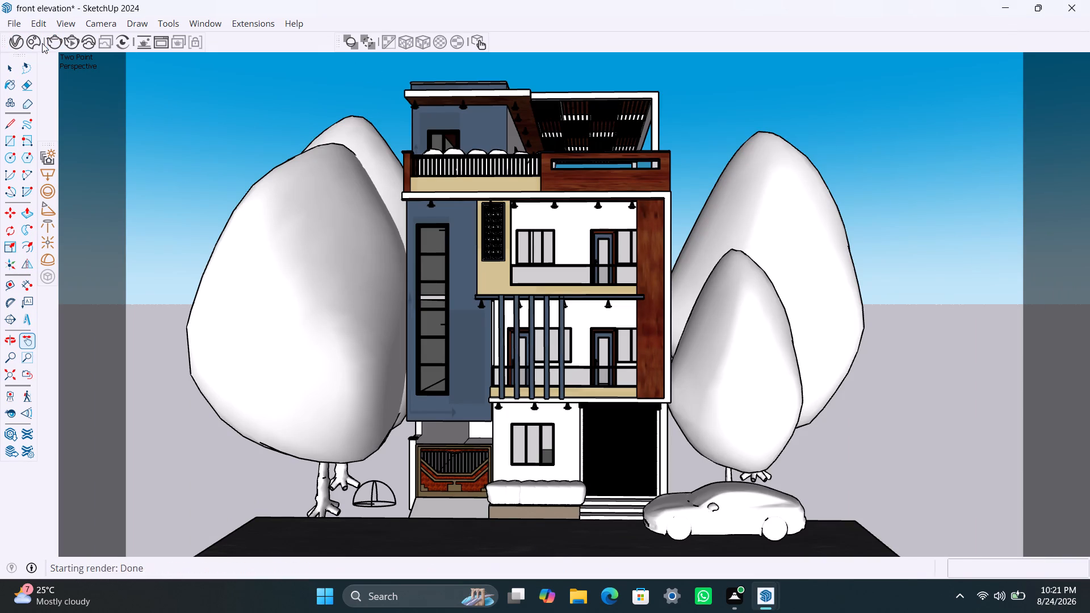
# Examine the Dome Light's settings in the V-Ray Asset Editor, including its HDR bitmap, colour, shape and options.
pyautogui.click(19, 39)
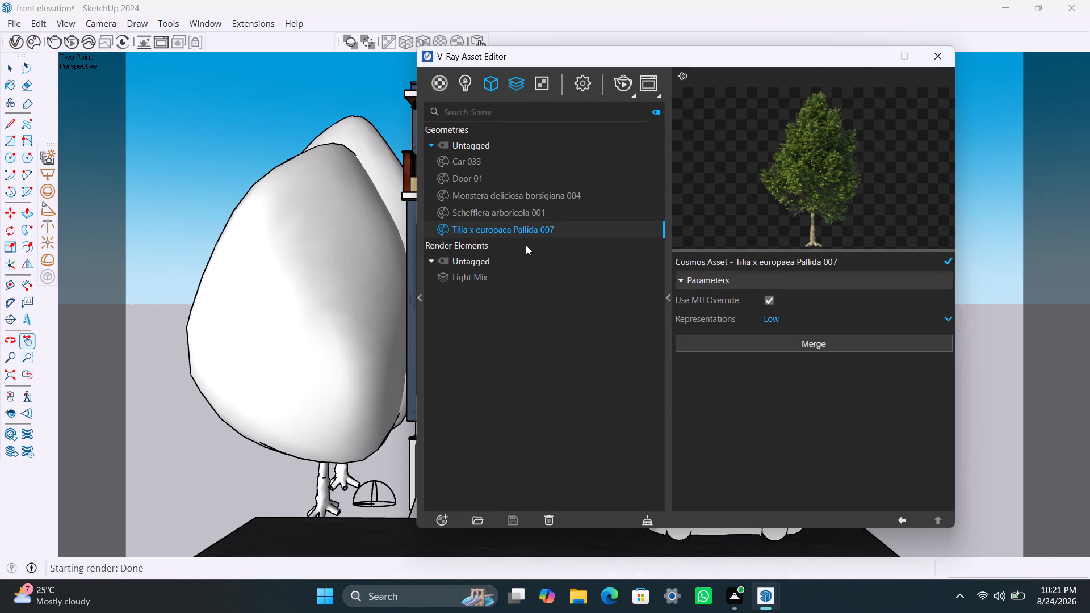
pyautogui.click(586, 77)
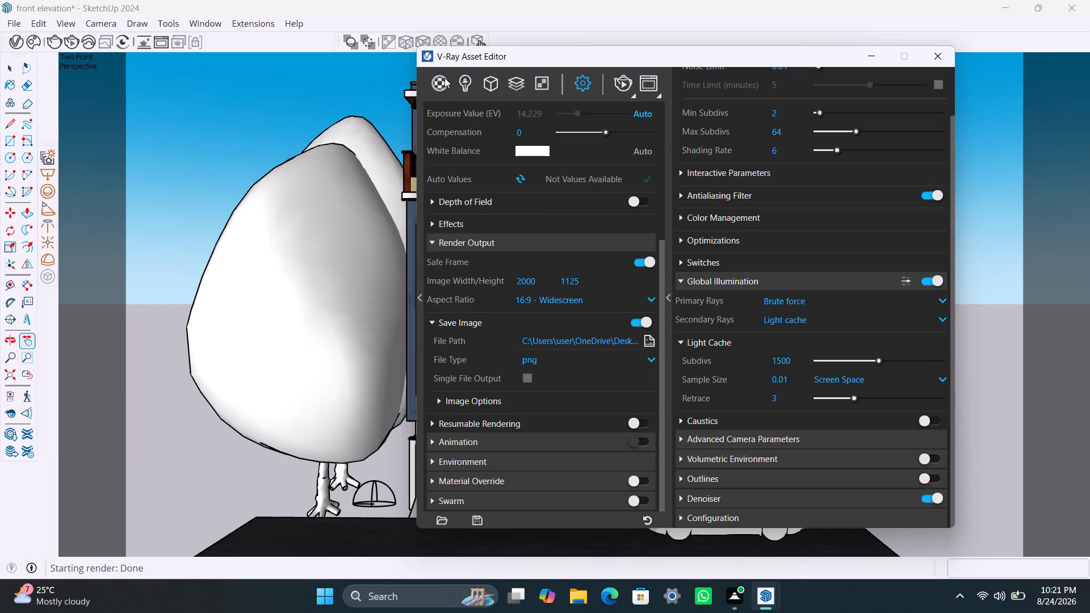
pyautogui.click(460, 86)
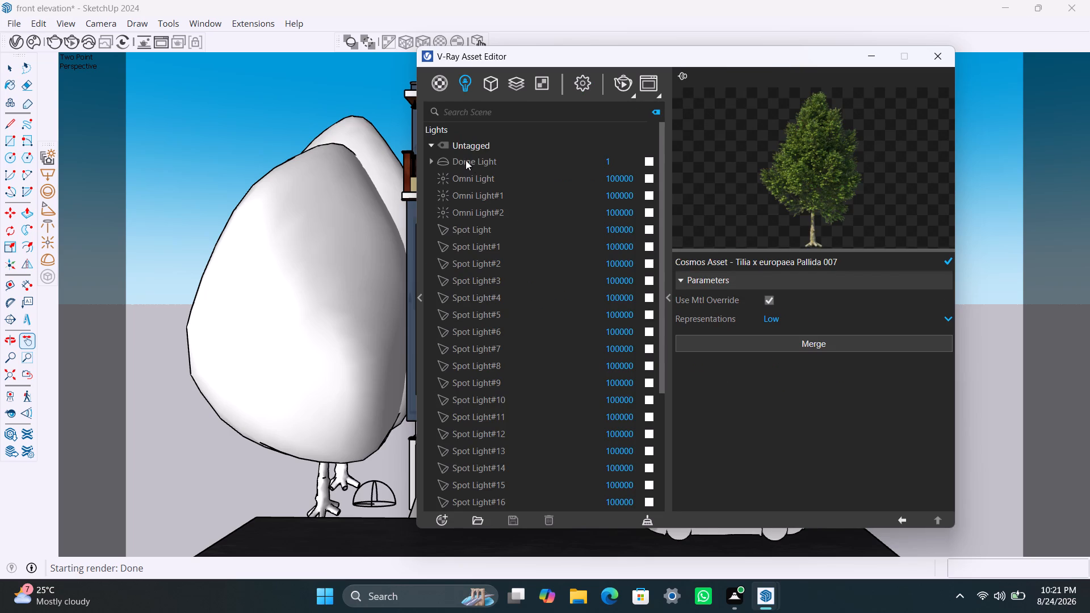
pyautogui.click(466, 159)
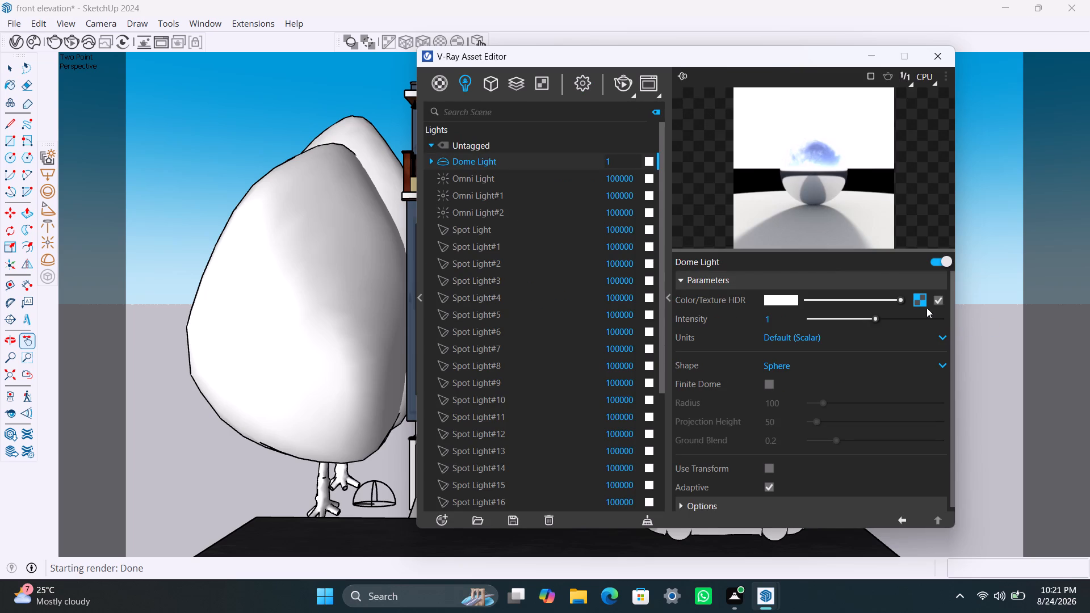
pyautogui.click(923, 301)
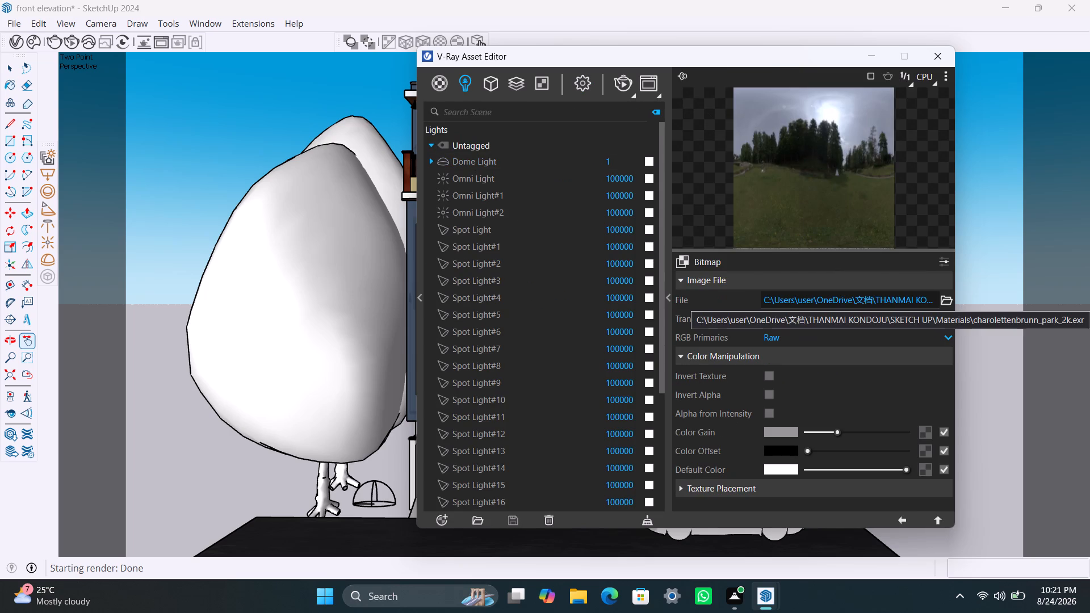
pyautogui.click(862, 226)
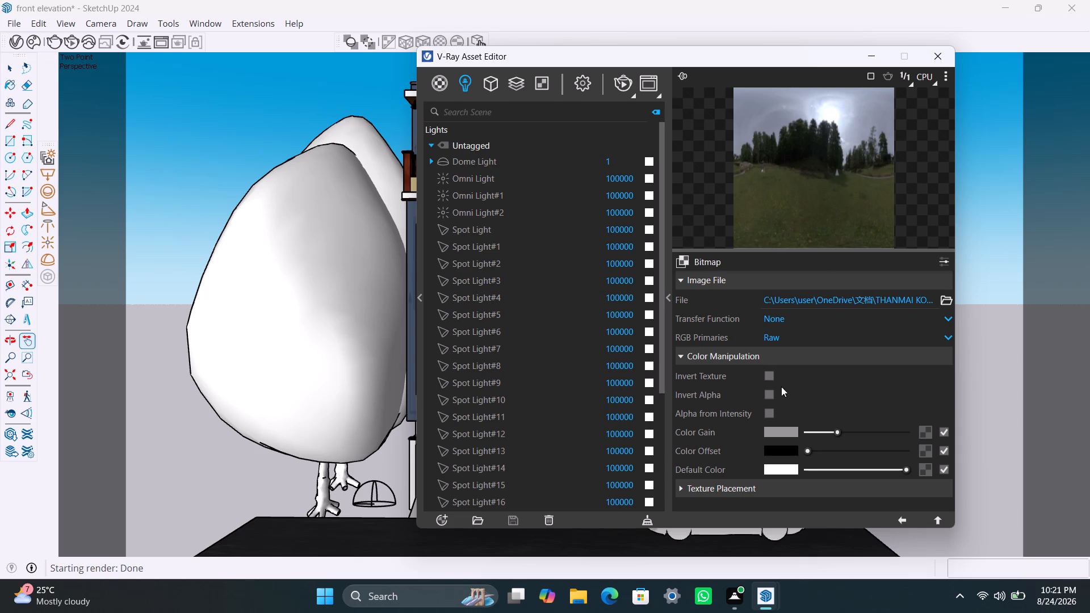
pyautogui.click(770, 224)
pyautogui.click(520, 161)
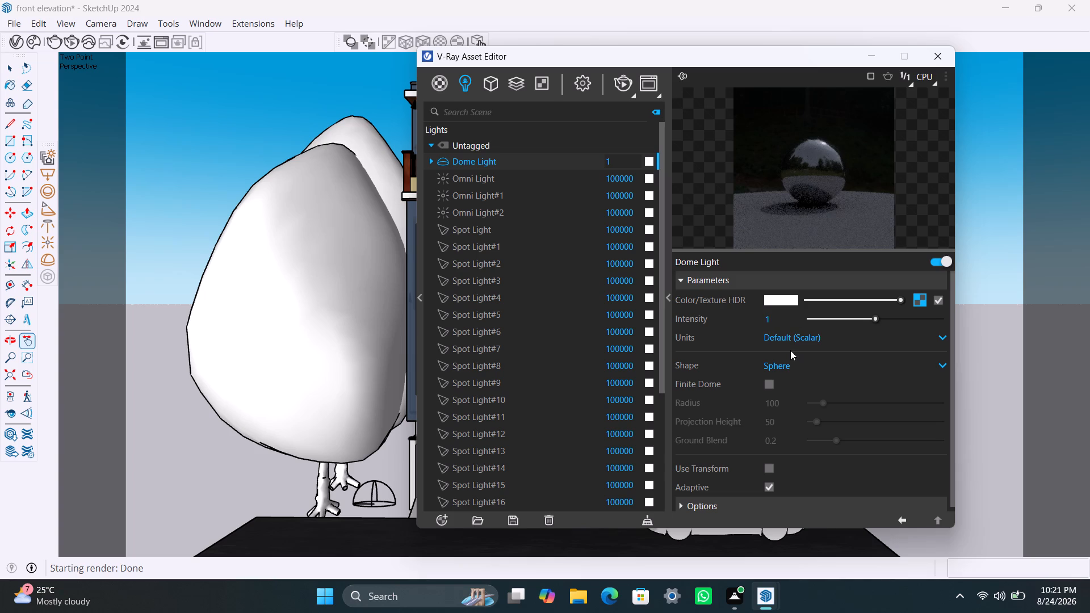
pyautogui.scroll(-2, 794, 416)
pyautogui.scroll(2, 793, 404)
pyautogui.scroll(2, 769, 345)
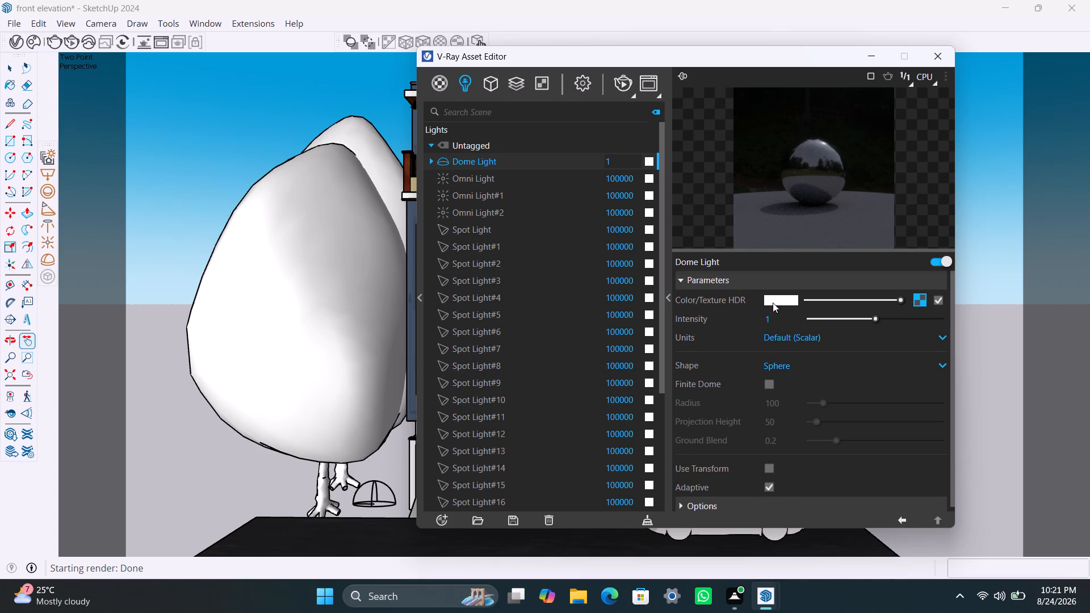
pyautogui.click(774, 301)
pyautogui.click(694, 168)
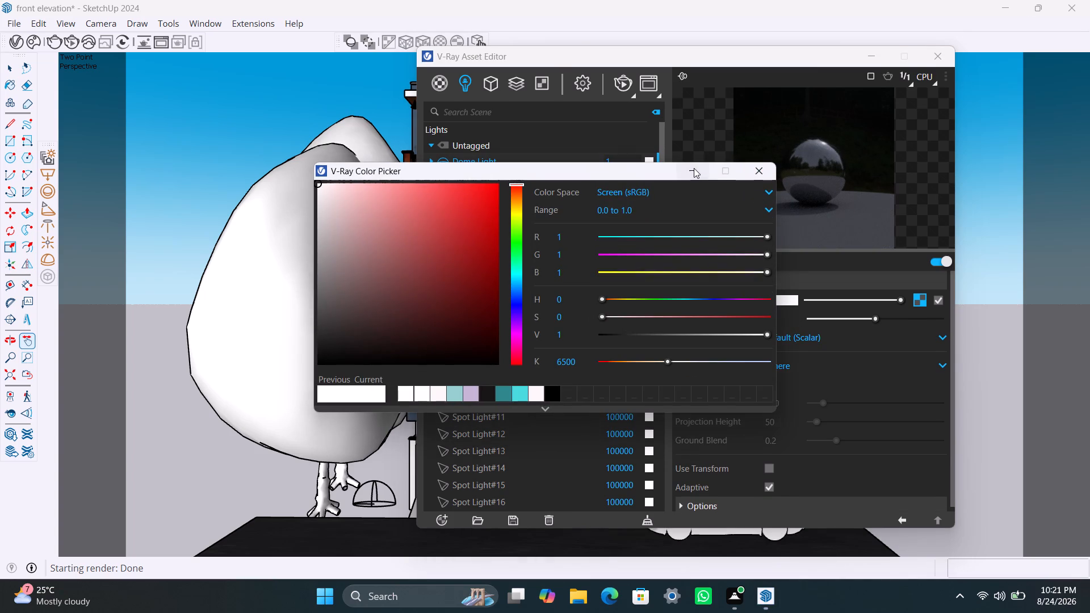
pyautogui.click(811, 220)
pyautogui.click(853, 167)
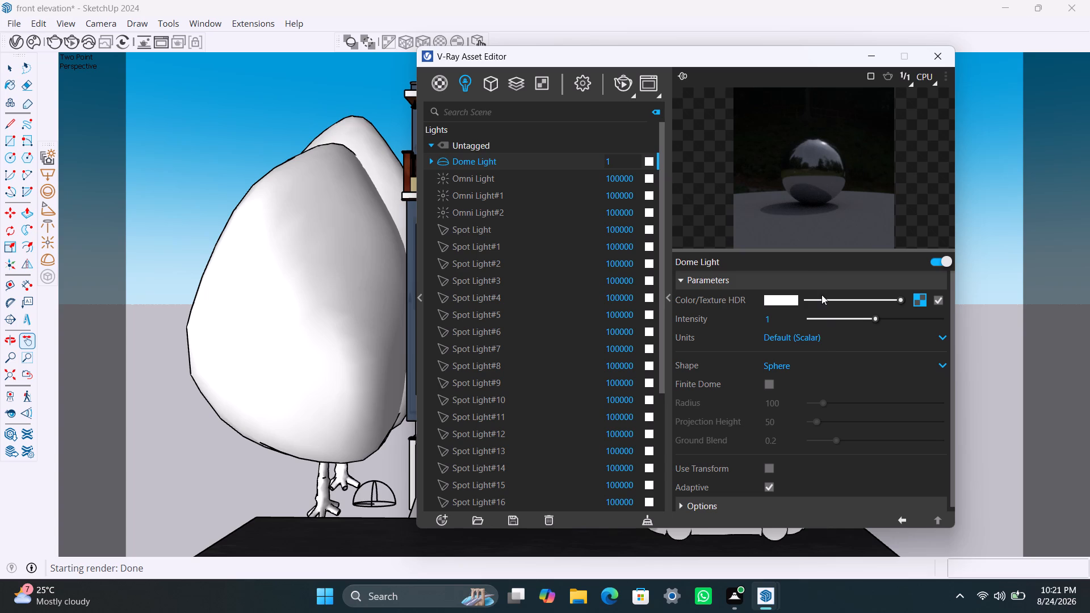
pyautogui.click(823, 338)
pyautogui.click(823, 338)
pyautogui.scroll(-4, 775, 423)
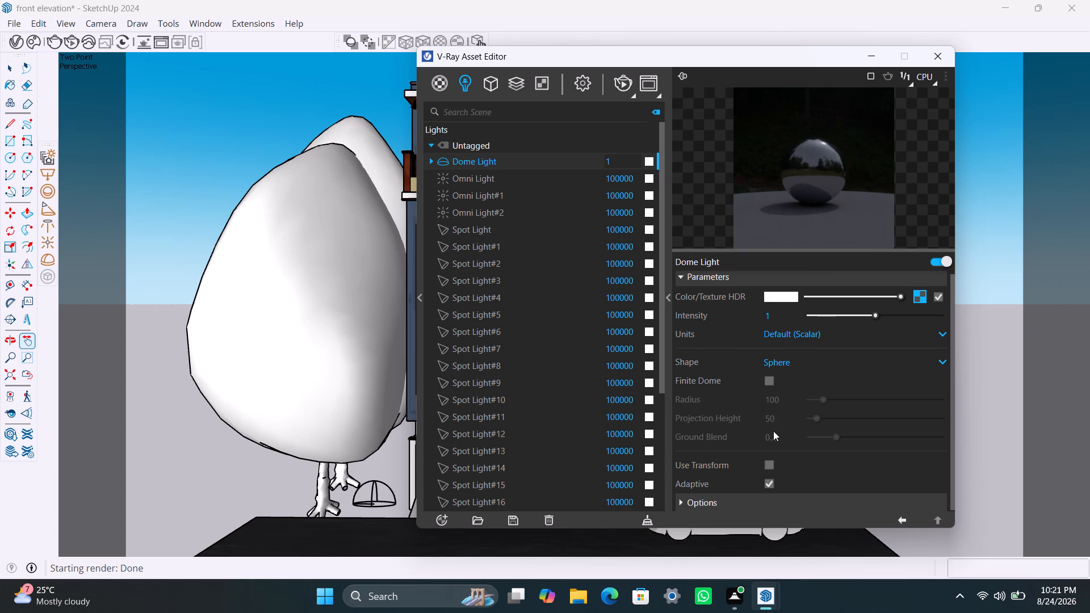
pyautogui.scroll(-5, 770, 433)
pyautogui.click(694, 494)
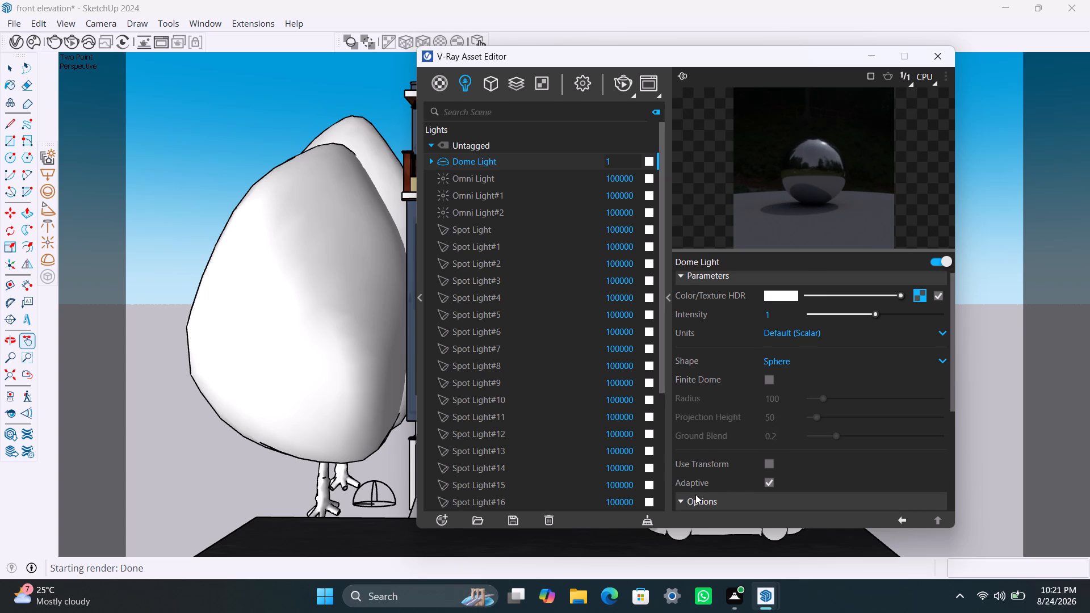
pyautogui.scroll(-5, 735, 447)
pyautogui.scroll(-1, 701, 404)
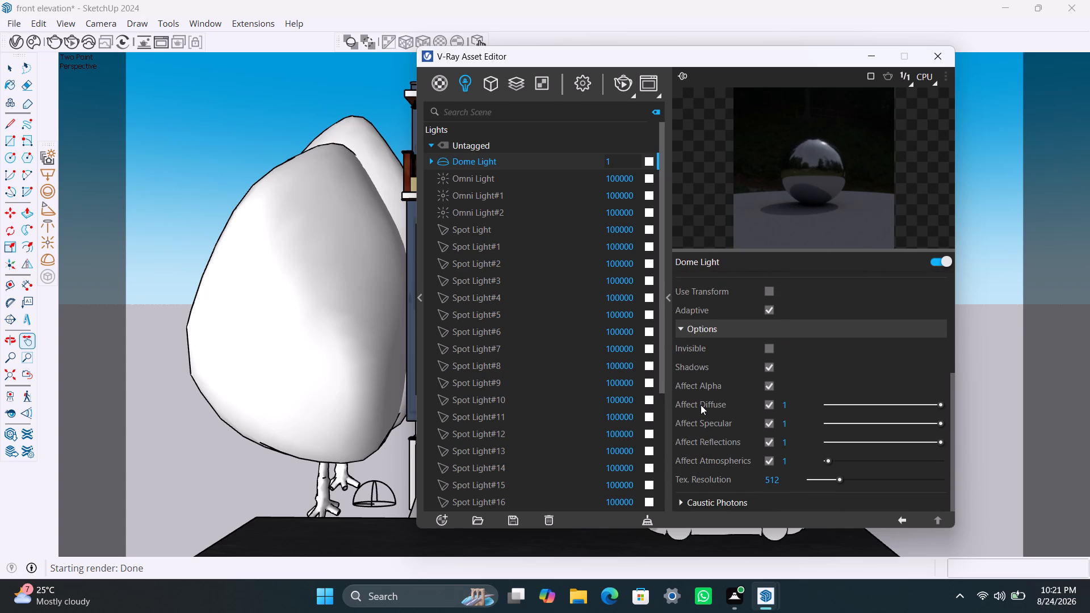
pyautogui.scroll(-3, 701, 406)
pyautogui.scroll(4, 701, 408)
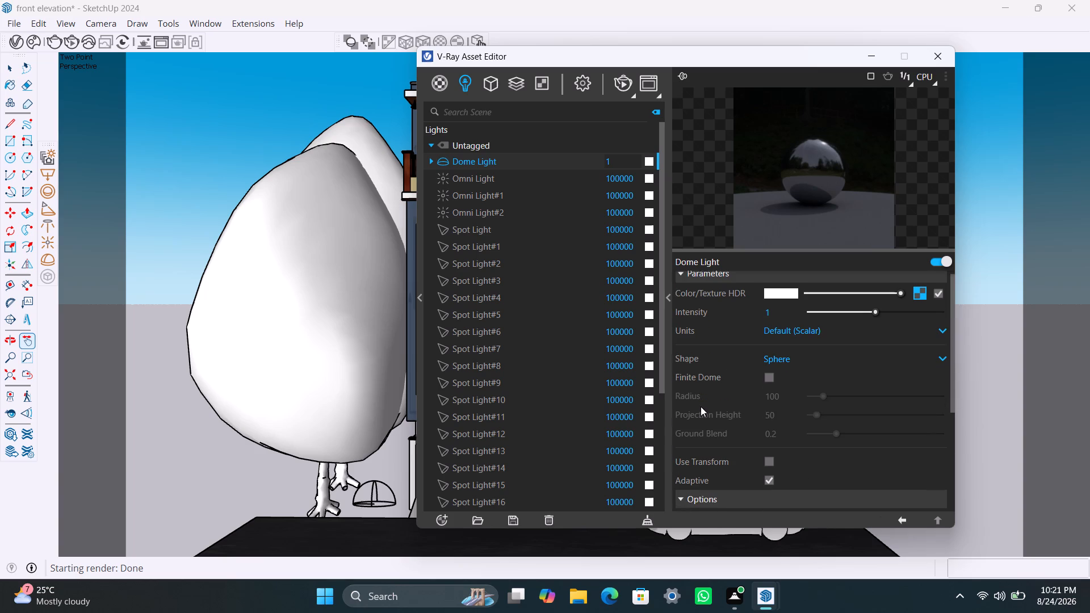
pyautogui.scroll(10, 701, 406)
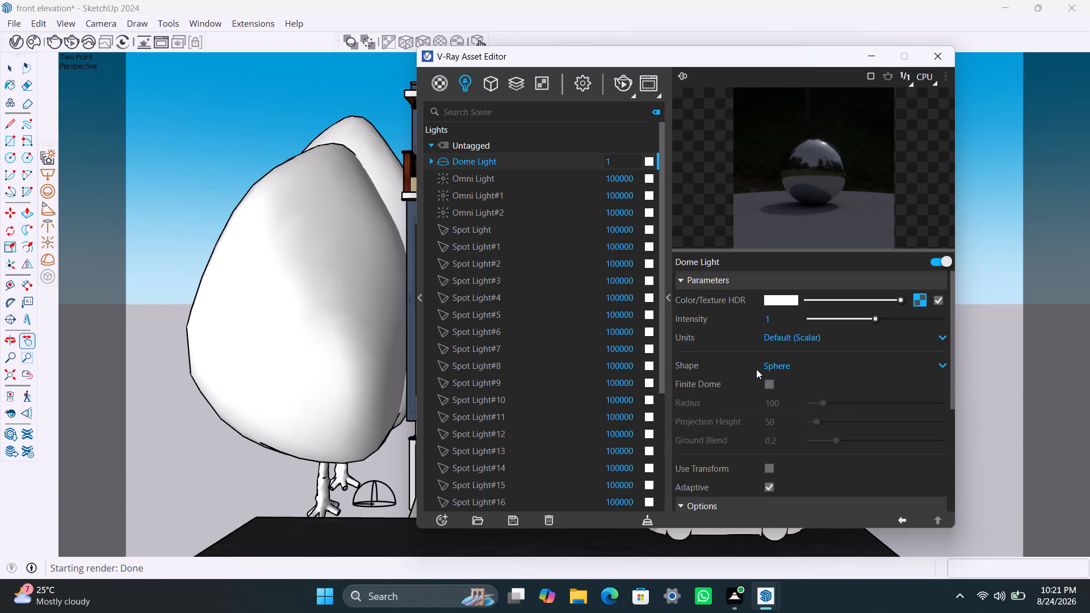
# Set the SunLight intensity to 0.5 in the V-Ray lights and put the Asset Editor away.
pyautogui.scroll(-4, 625, 372)
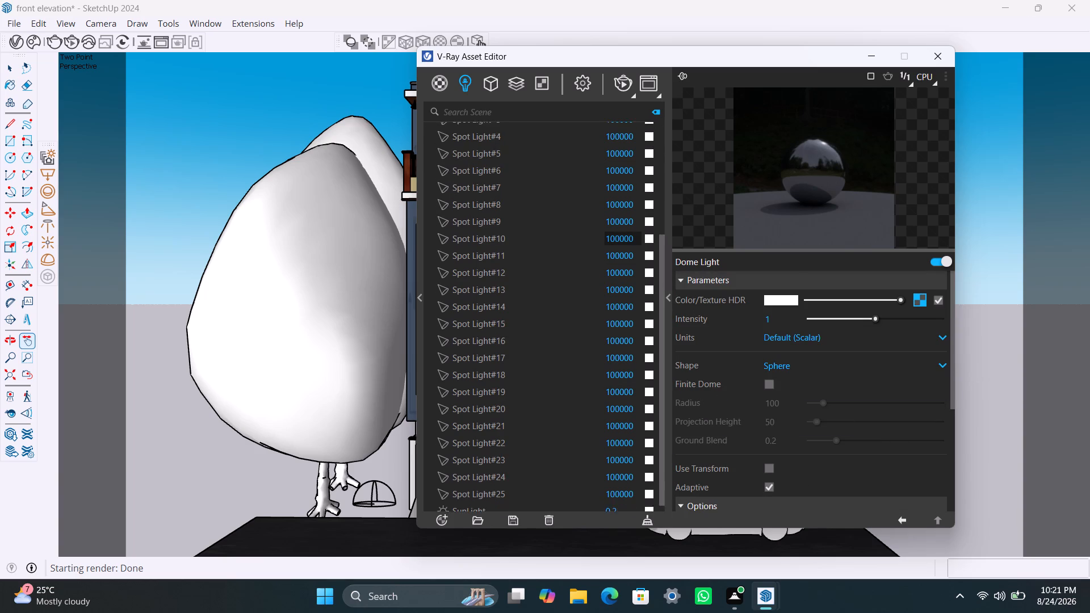
pyautogui.scroll(-6, 624, 375)
pyautogui.scroll(10, 622, 380)
pyautogui.scroll(-11, 621, 378)
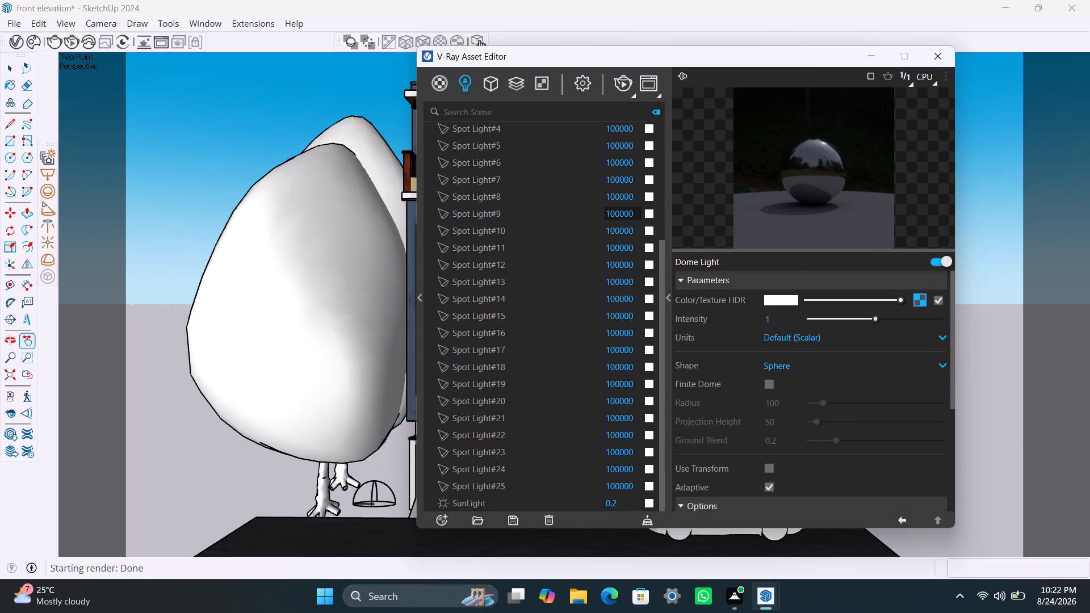
pyautogui.scroll(-7, 619, 379)
pyautogui.moveTo(622, 499); pyautogui.dragTo(602, 502)
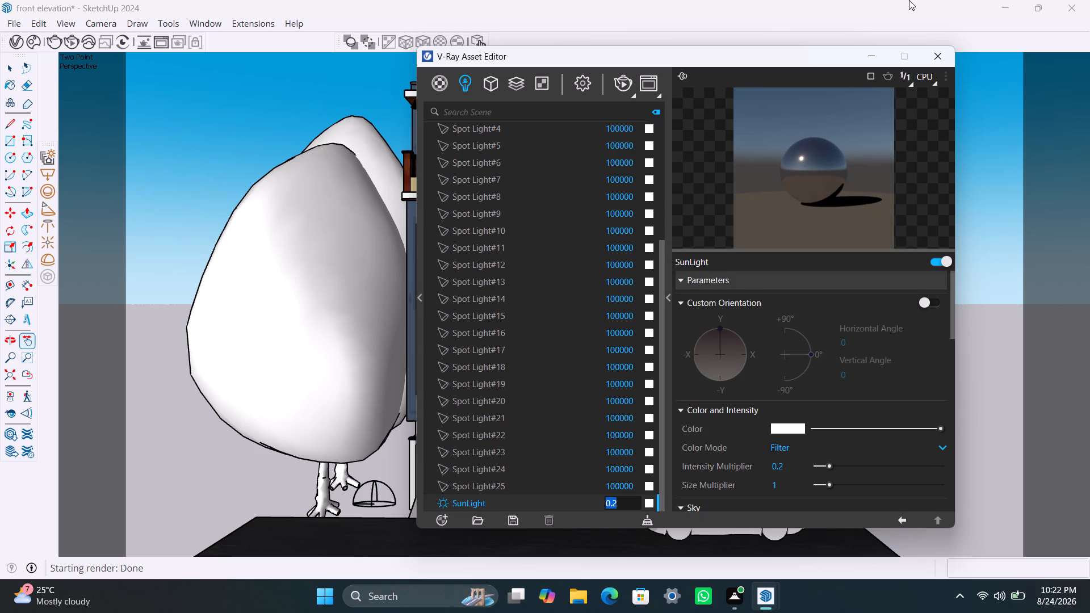
pyautogui.write('0.5')
pyautogui.click(304, 67)
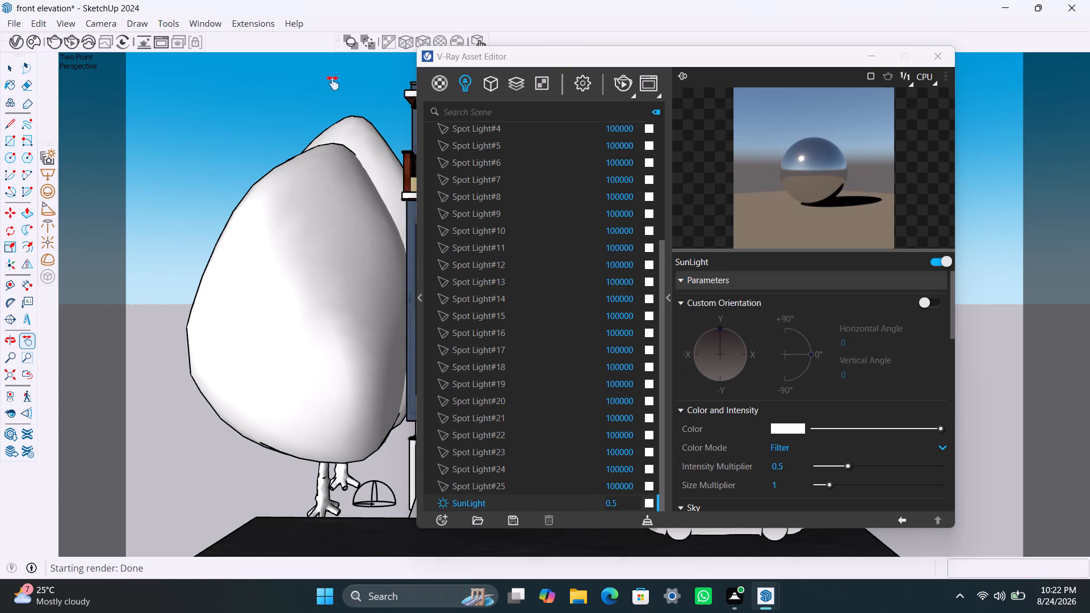
pyautogui.click(869, 60)
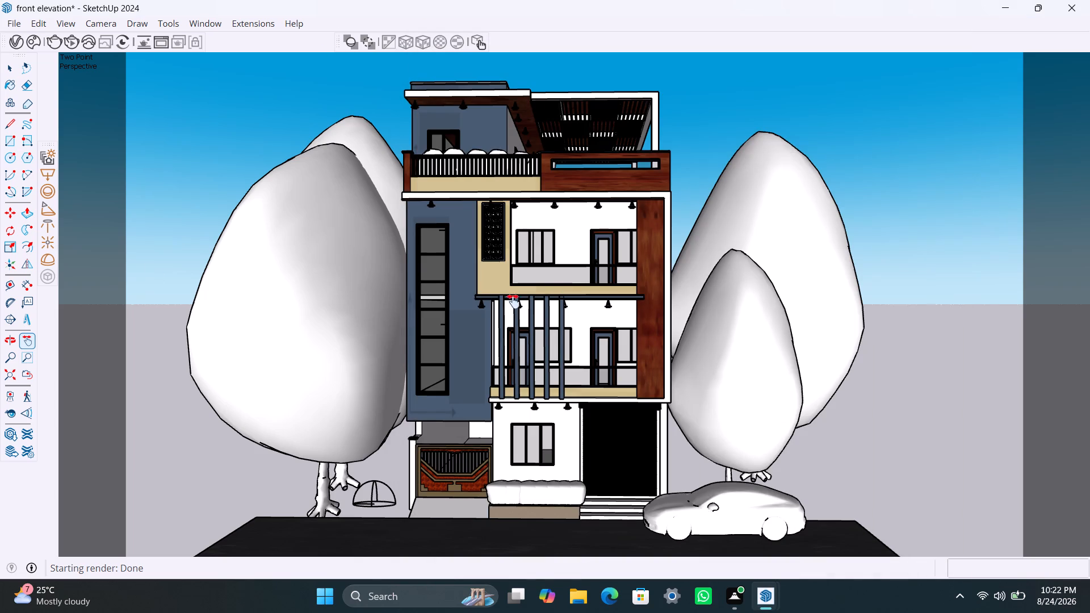
# Run another interactive test render with the new sun intensity, inspect it enlarged, stop it and close the frame buffer.
pyautogui.click(74, 43)
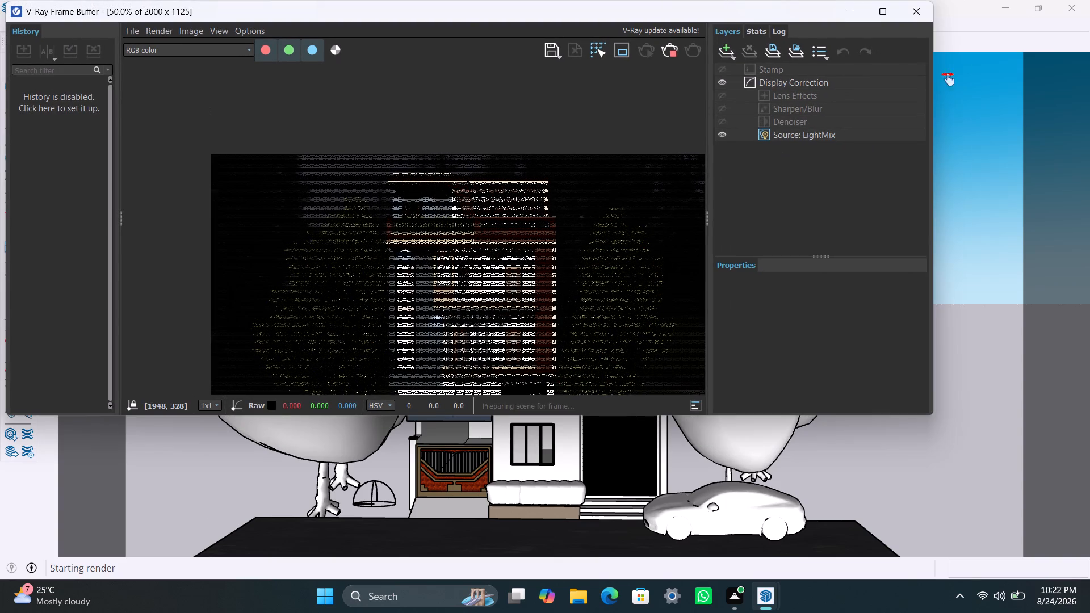
pyautogui.click(881, 14)
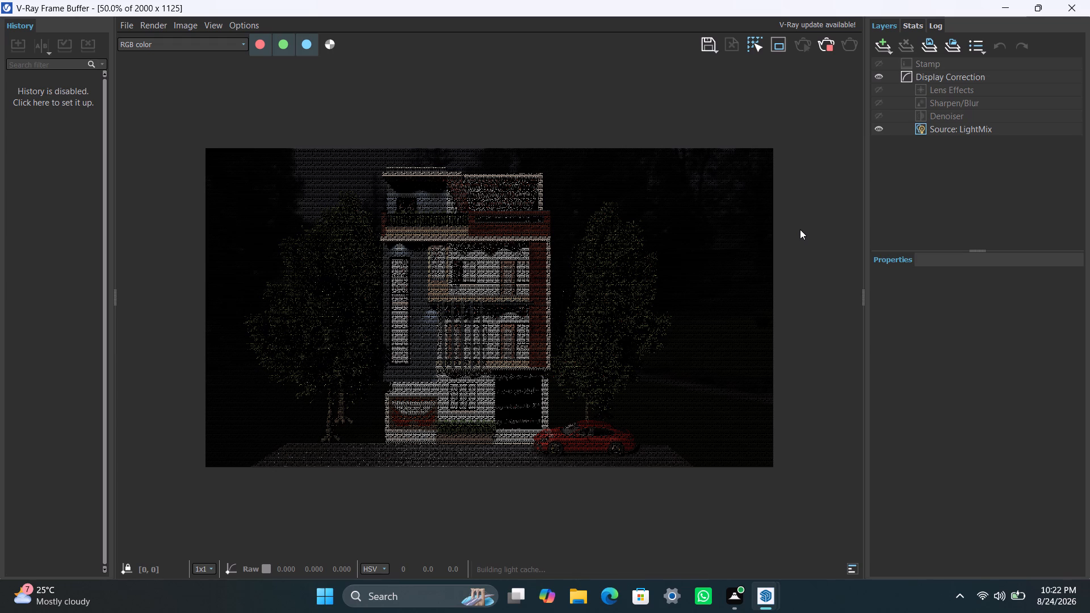
pyautogui.scroll(-2, 661, 303)
pyautogui.scroll(2, 634, 305)
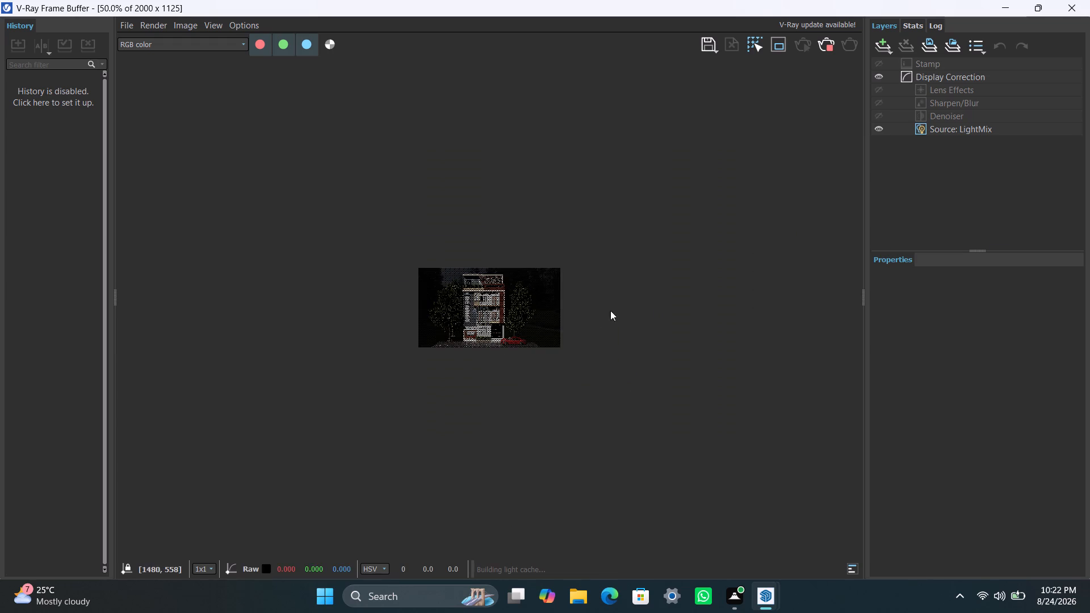
pyautogui.scroll(1, 599, 312)
pyautogui.scroll(-1, 595, 312)
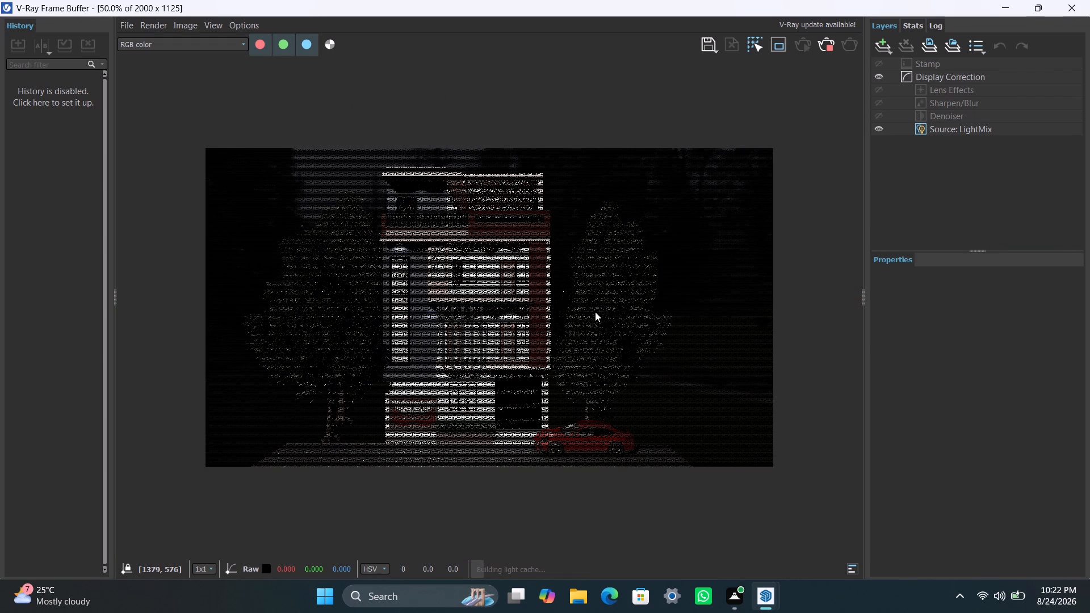
pyautogui.click(828, 49)
pyautogui.click(1073, 9)
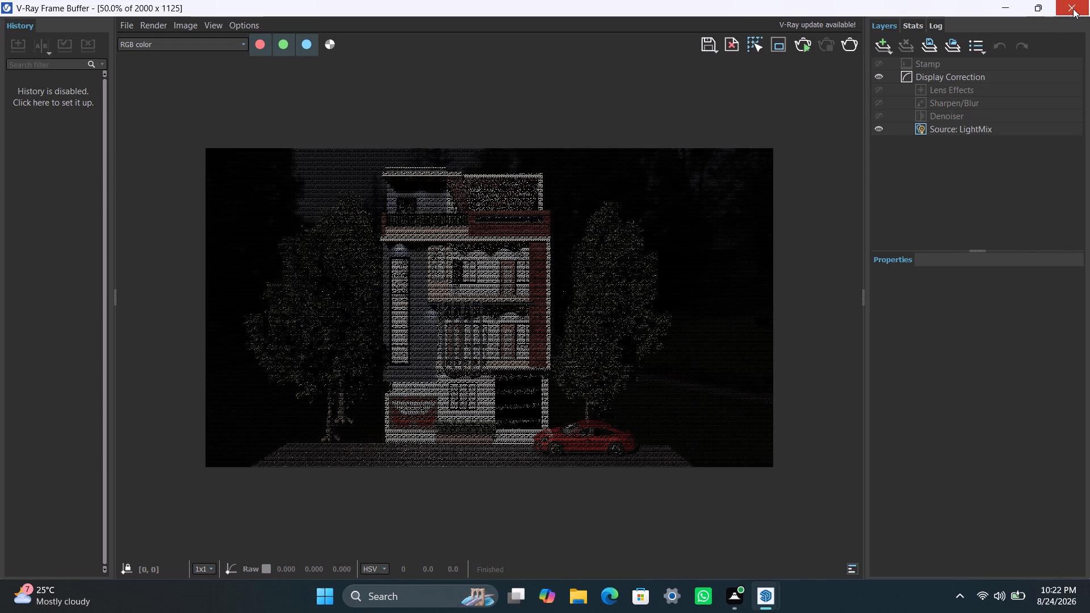
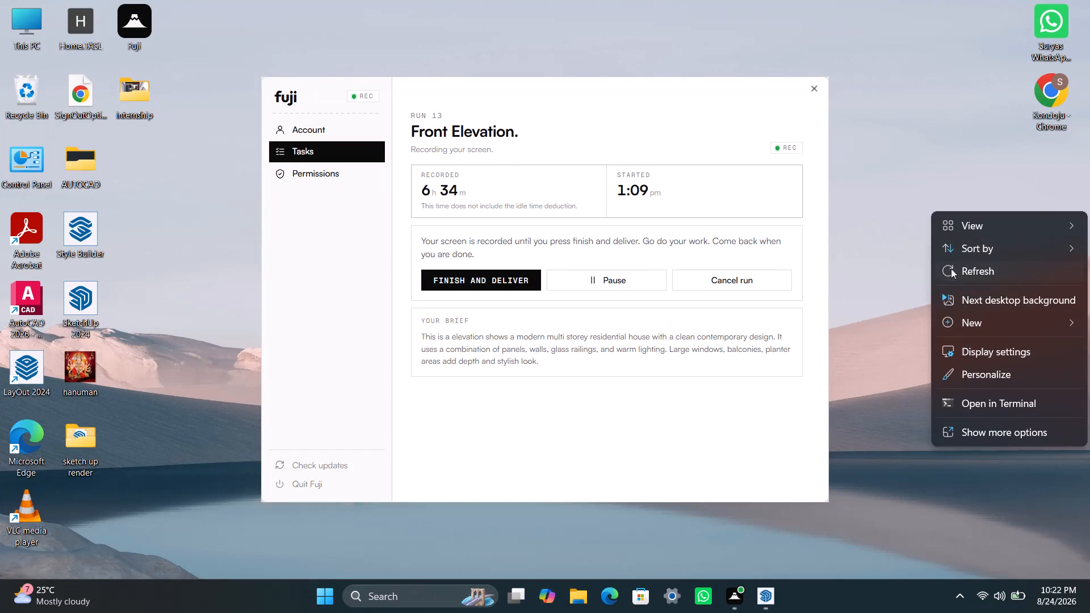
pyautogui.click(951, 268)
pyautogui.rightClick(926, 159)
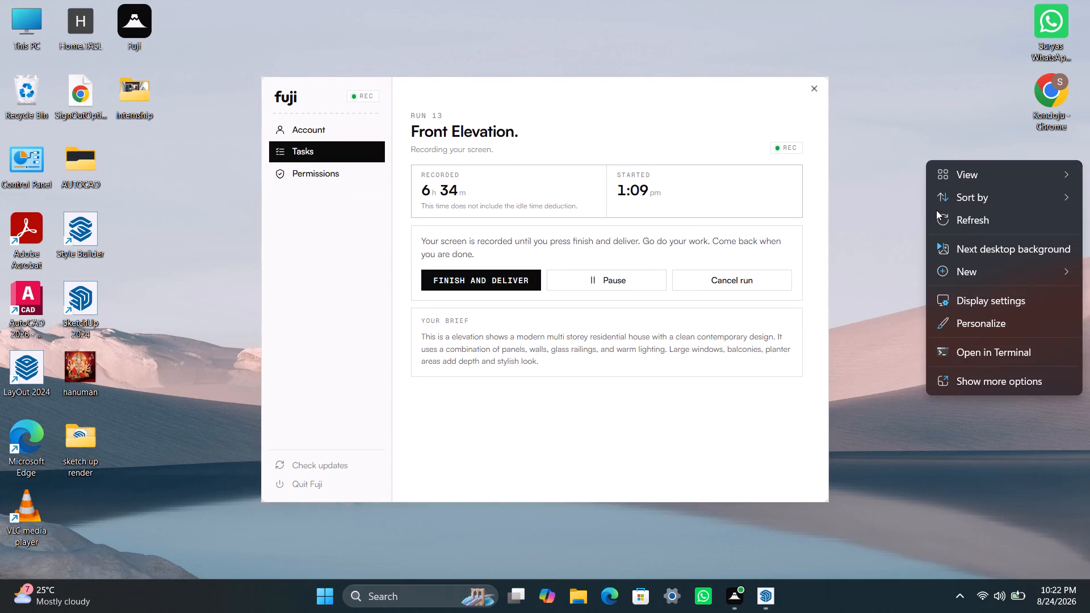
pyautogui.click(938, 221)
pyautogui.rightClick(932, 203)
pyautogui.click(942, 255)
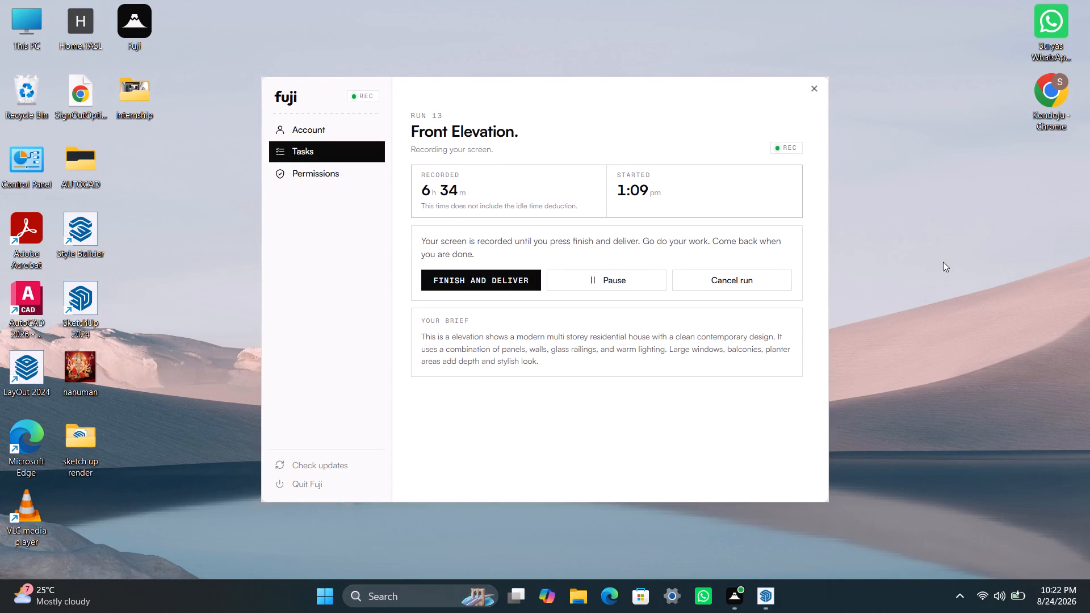
# Switch back to SketchUp and clear the Asset Editor, Color Picker and Chaos Cosmos Browser windows off the house model.
pyautogui.click(757, 597)
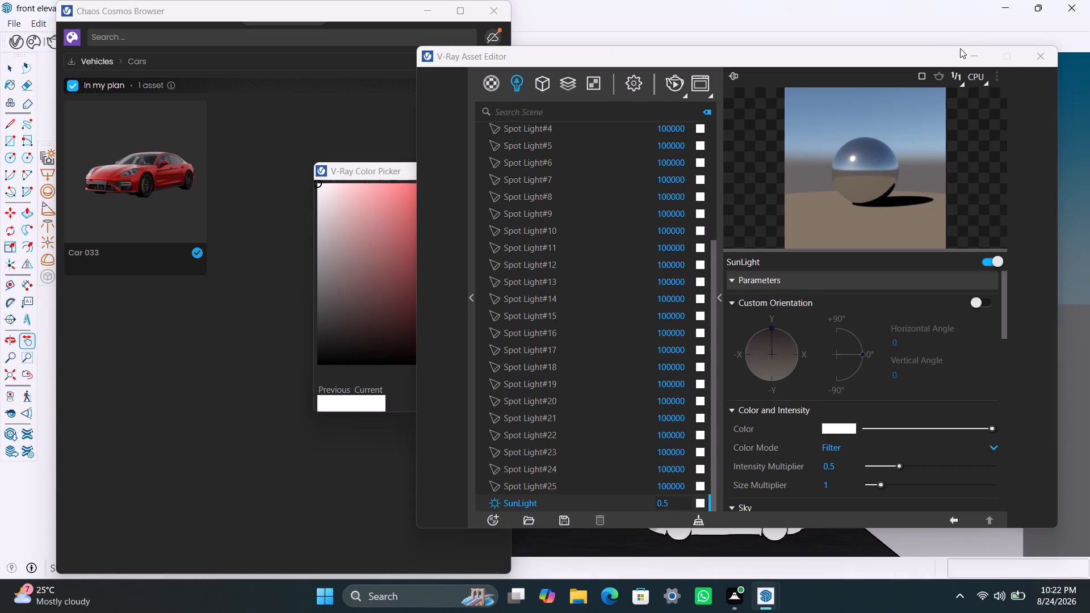
pyautogui.click(968, 57)
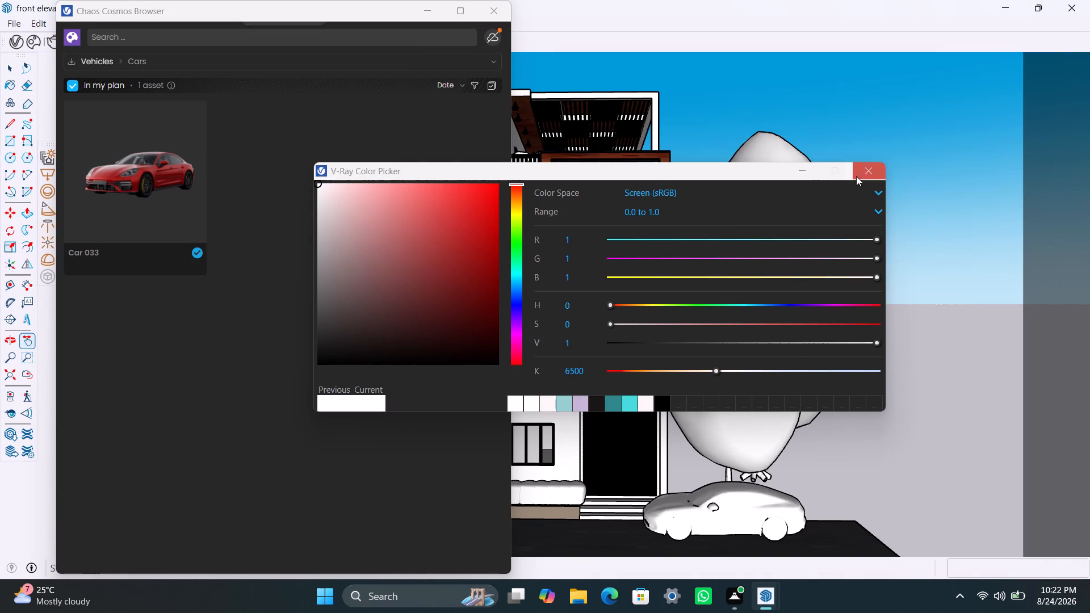
pyautogui.click(861, 175)
pyautogui.click(489, 9)
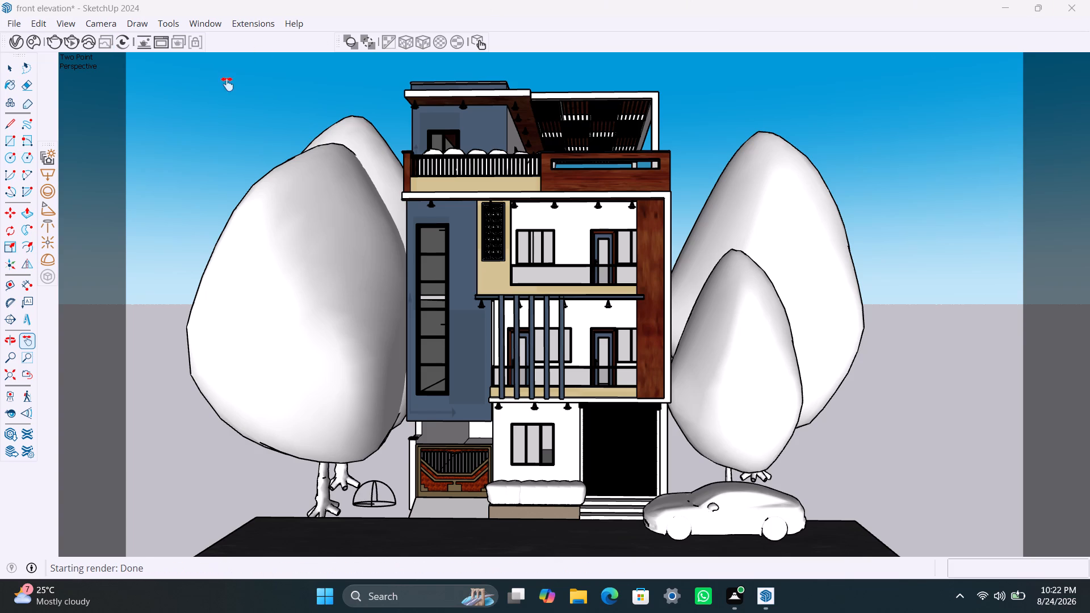
# Run an interactive V-Ray test render of the elevation, inspect it at different magnifications, stop it and put the frame buffer away.
pyautogui.click(69, 40)
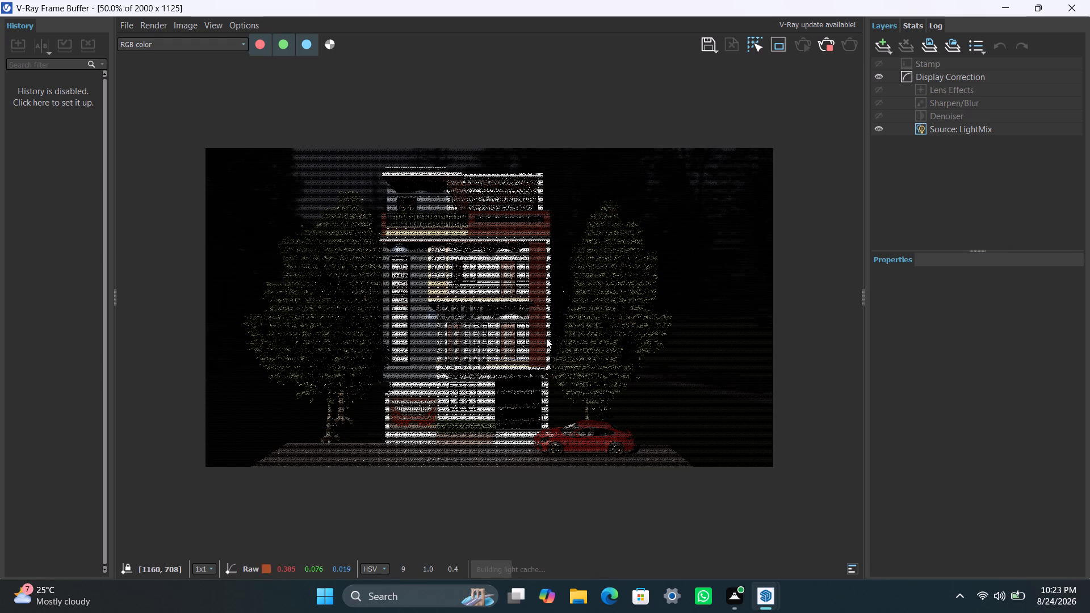
pyautogui.scroll(2, 527, 341)
pyautogui.scroll(-1, 505, 378)
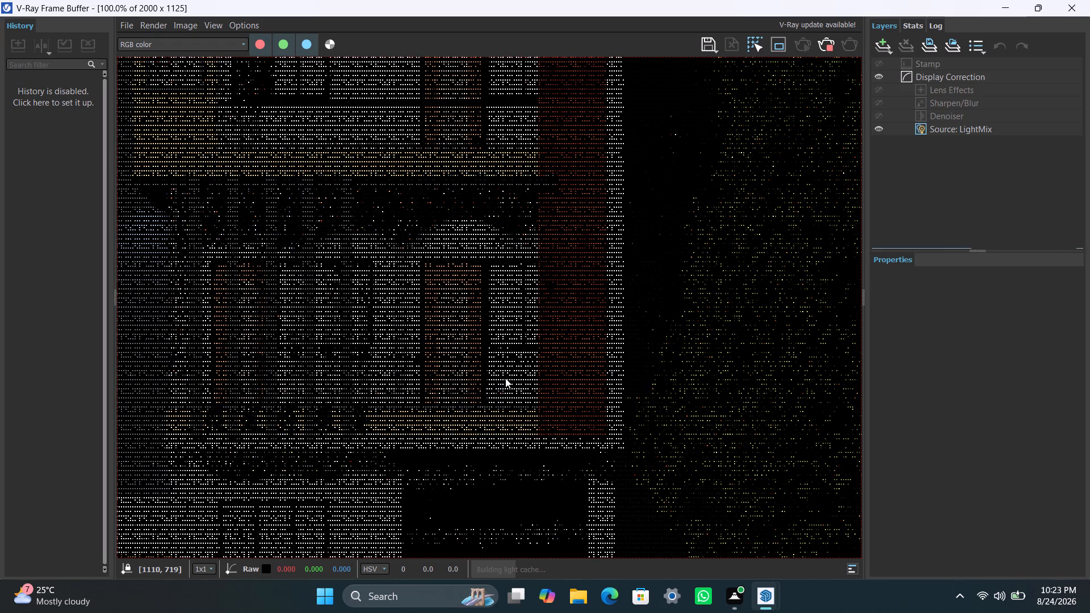
pyautogui.scroll(-2, 505, 379)
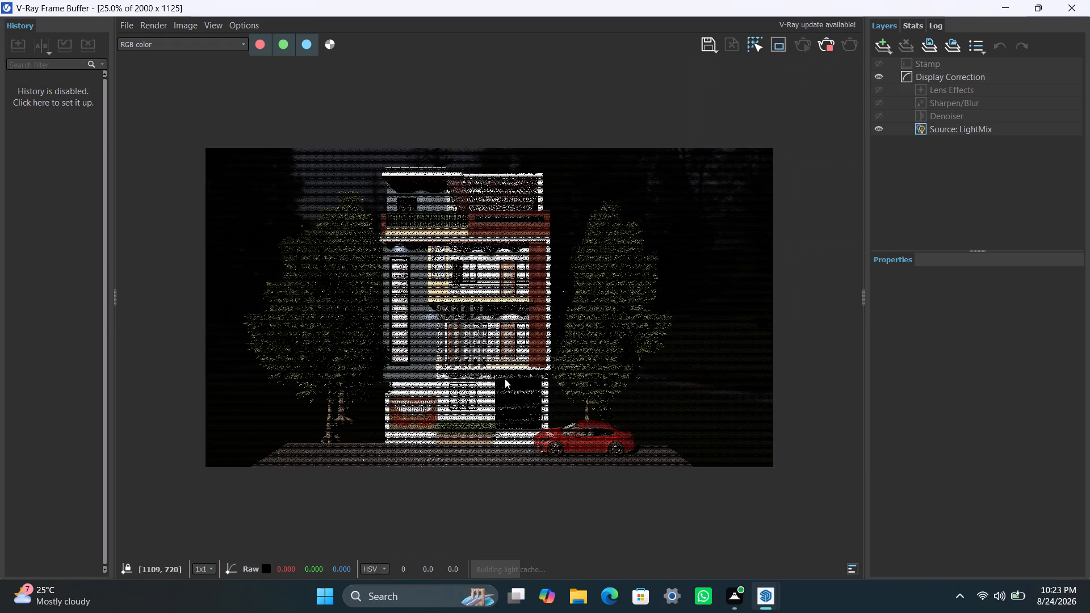
pyautogui.scroll(1, 477, 370)
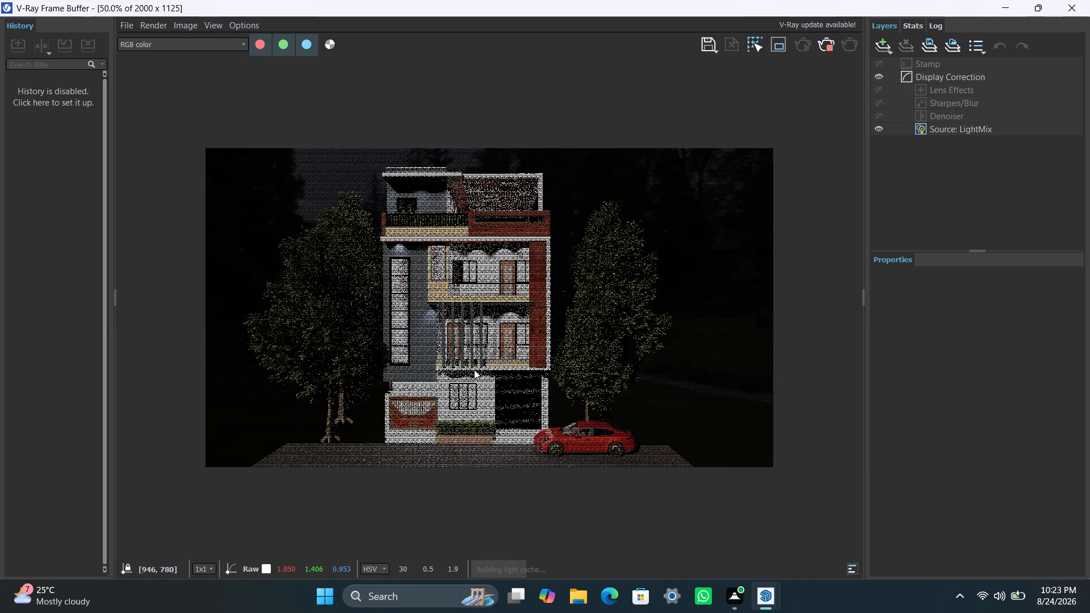
pyautogui.scroll(-1, 474, 370)
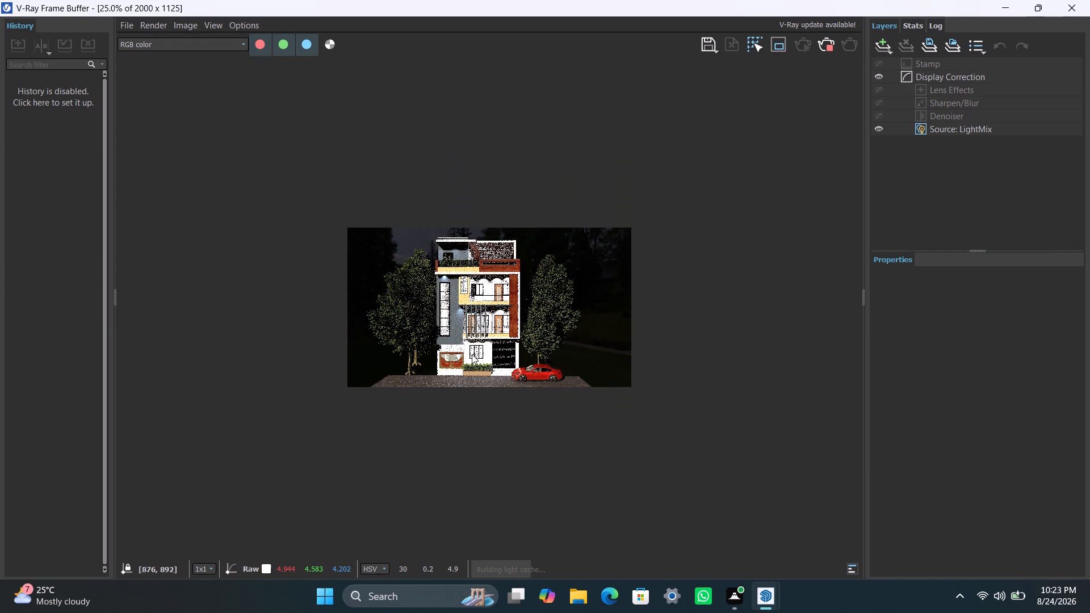
pyautogui.scroll(-1, 472, 354)
pyautogui.scroll(1, 472, 354)
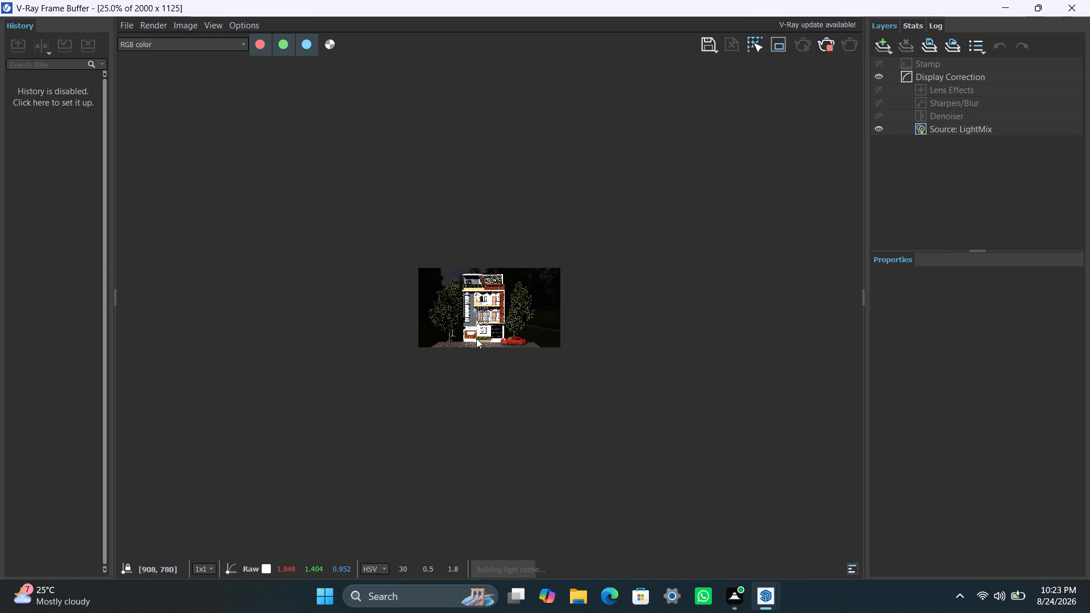
pyautogui.scroll(1, 476, 338)
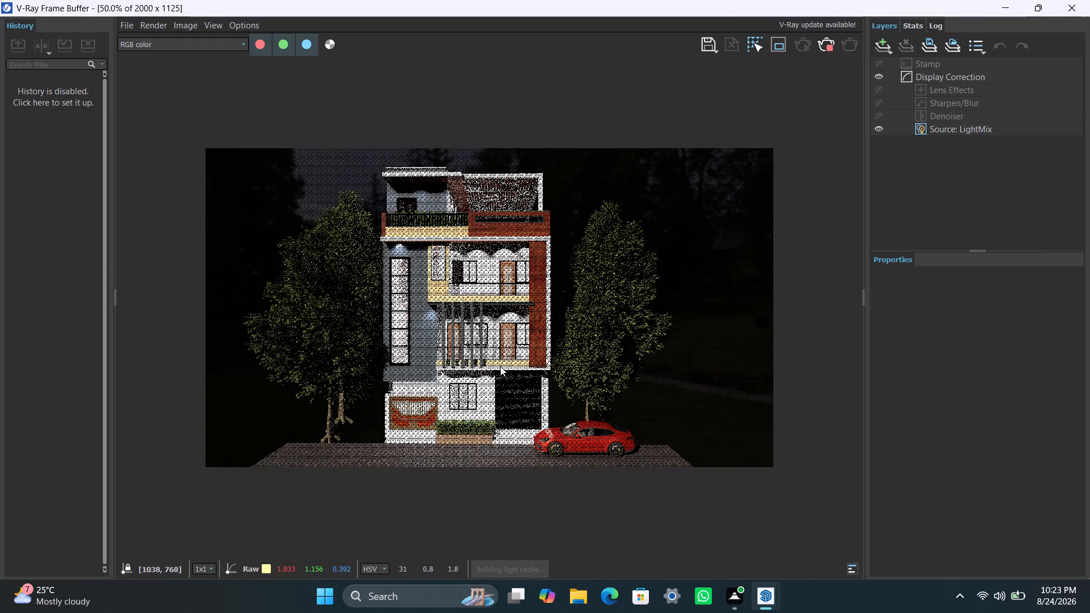
pyautogui.scroll(-1, 500, 366)
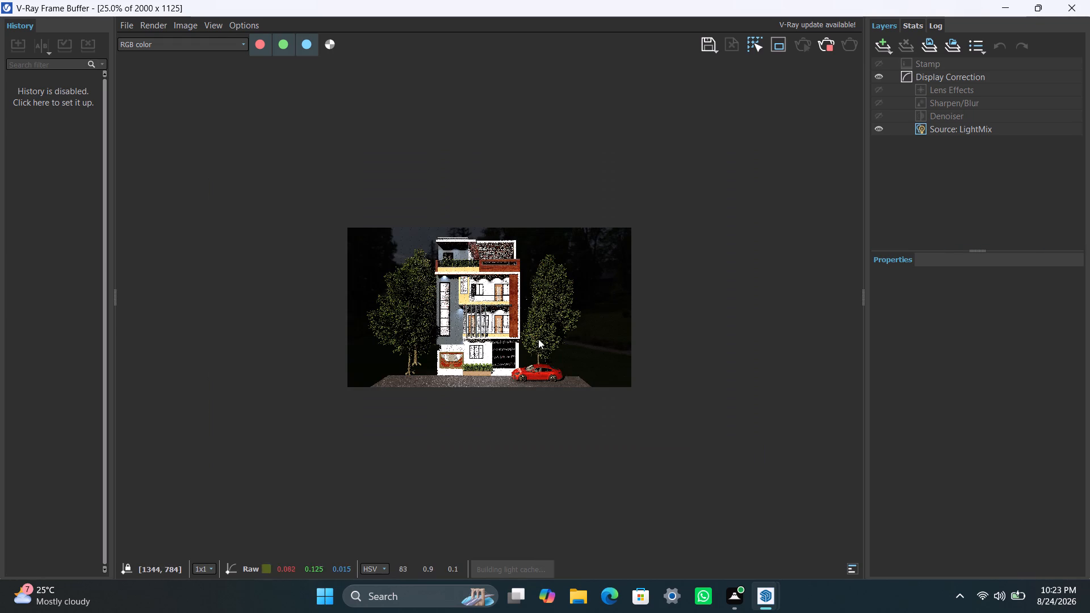
pyautogui.click(832, 51)
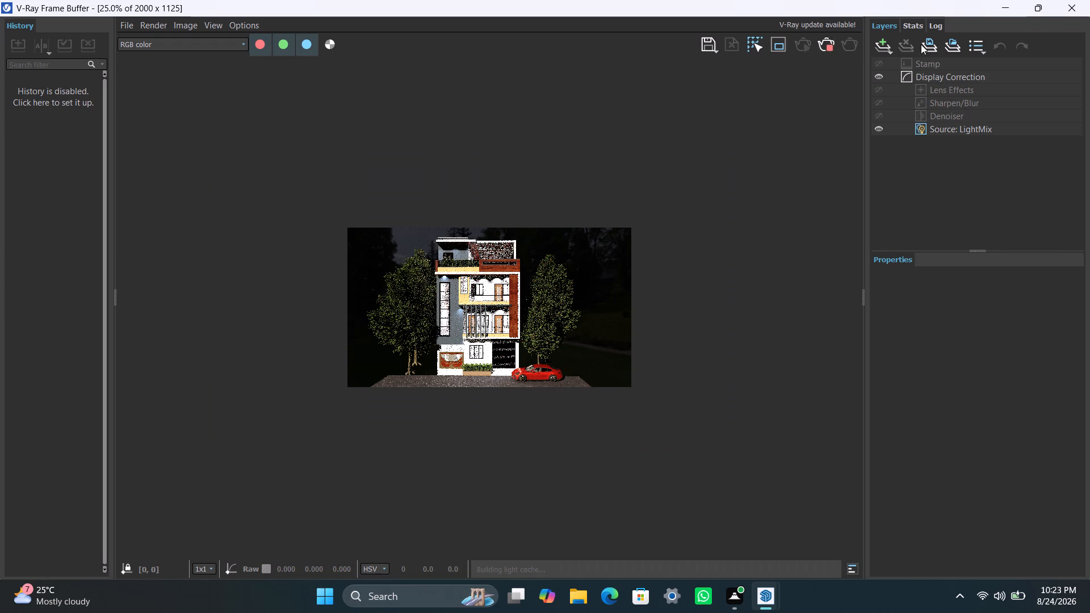
pyautogui.click(1009, 5)
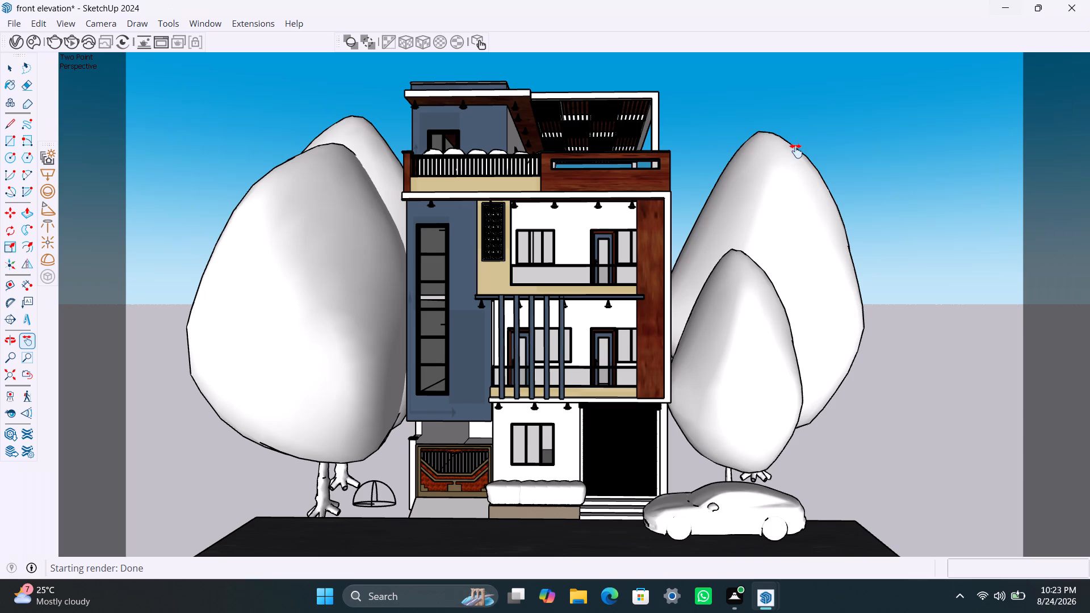
# Turn off automatic exposure in the V-Ray camera settings, keeping Exposure enabled, and set the Exposure Value (EV) to 8.2.
pyautogui.click(10, 35)
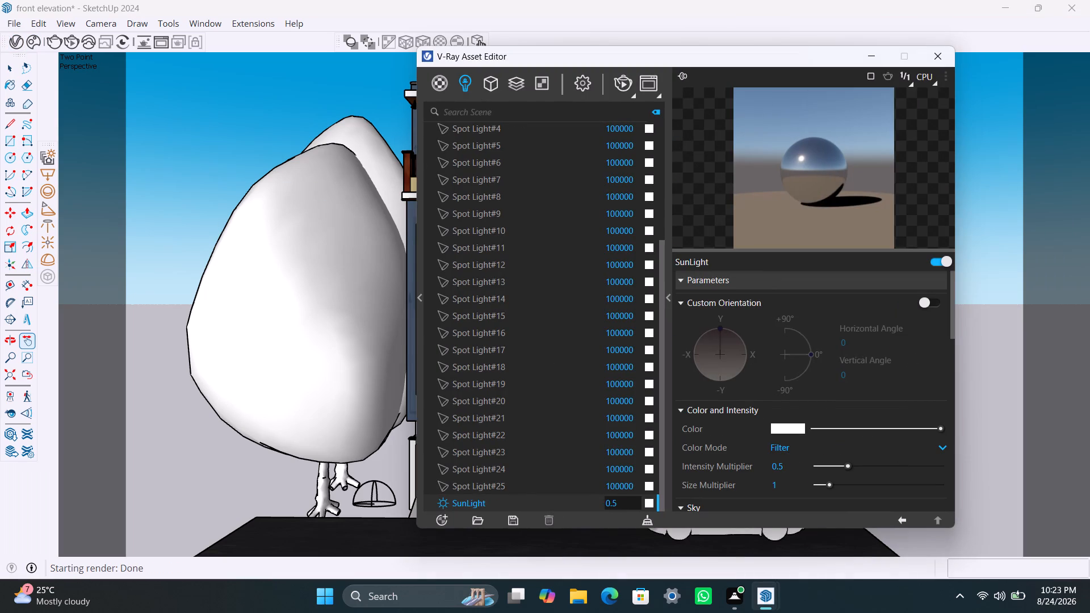
pyautogui.click(578, 83)
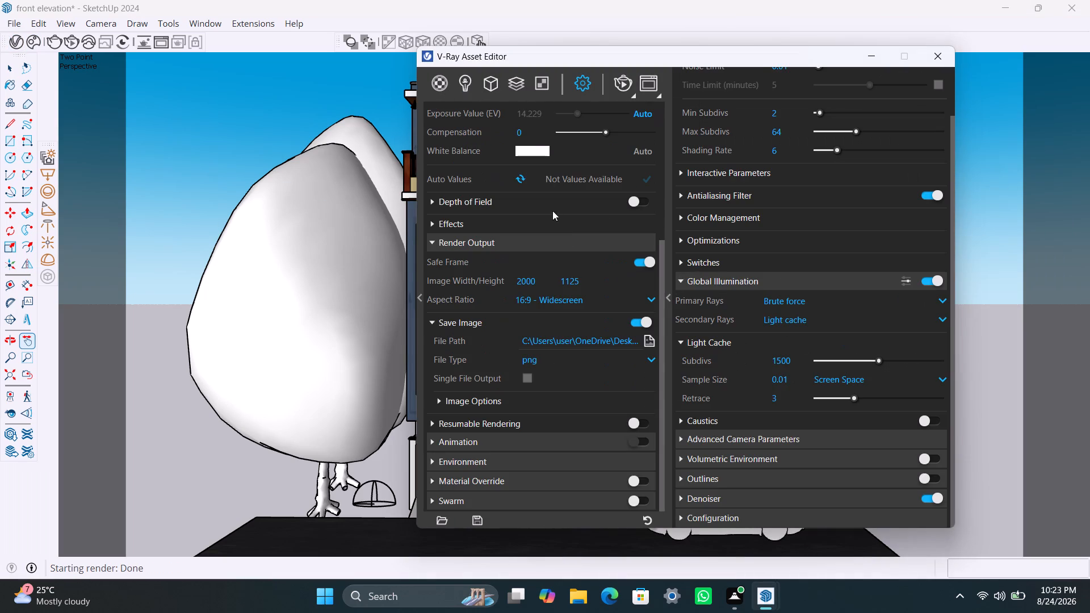
pyautogui.scroll(3, 484, 234)
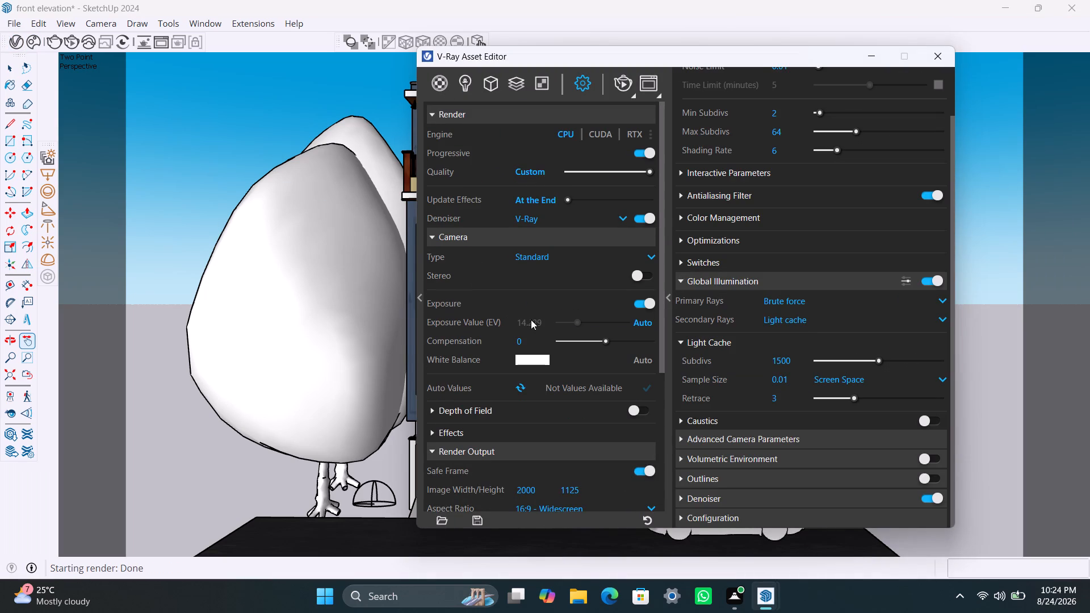
pyautogui.moveTo(574, 322); pyautogui.dragTo(567, 323)
pyautogui.click(585, 324)
pyautogui.click(653, 302)
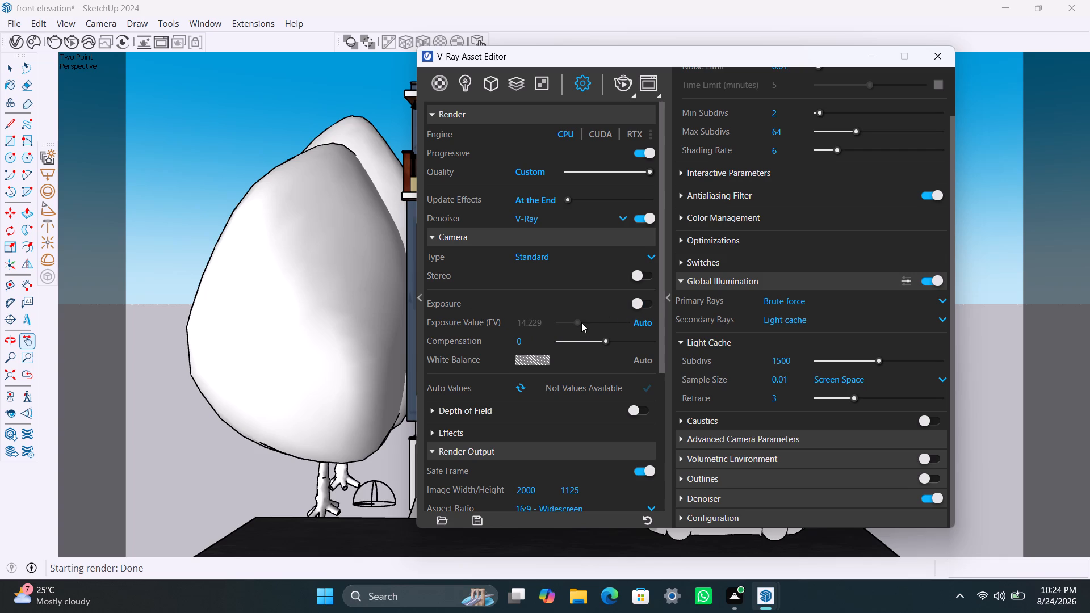
pyautogui.click(577, 322)
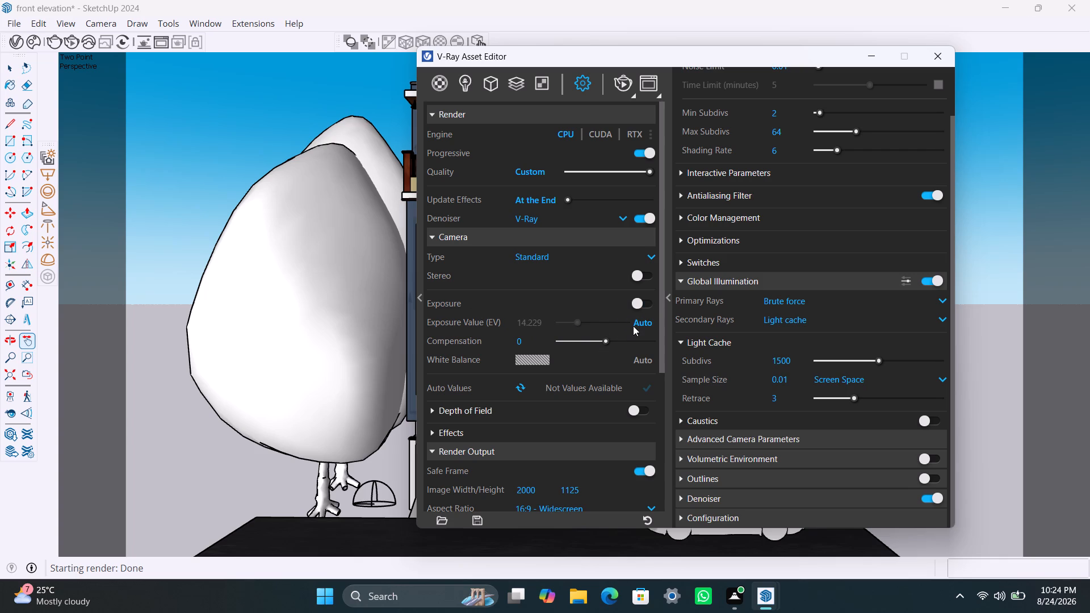
pyautogui.click(640, 324)
pyautogui.click(636, 305)
pyautogui.moveTo(577, 321); pyautogui.dragTo(569, 323)
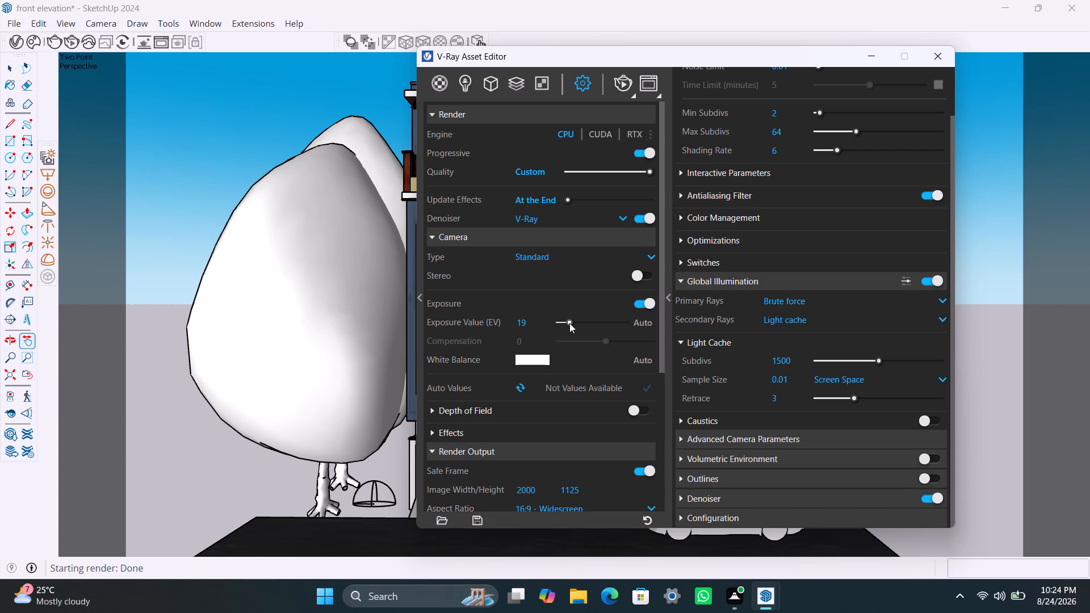
pyautogui.moveTo(569, 323); pyautogui.dragTo(567, 324)
pyautogui.moveTo(567, 324); pyautogui.dragTo(561, 330)
pyautogui.moveTo(561, 330); pyautogui.dragTo(596, 333)
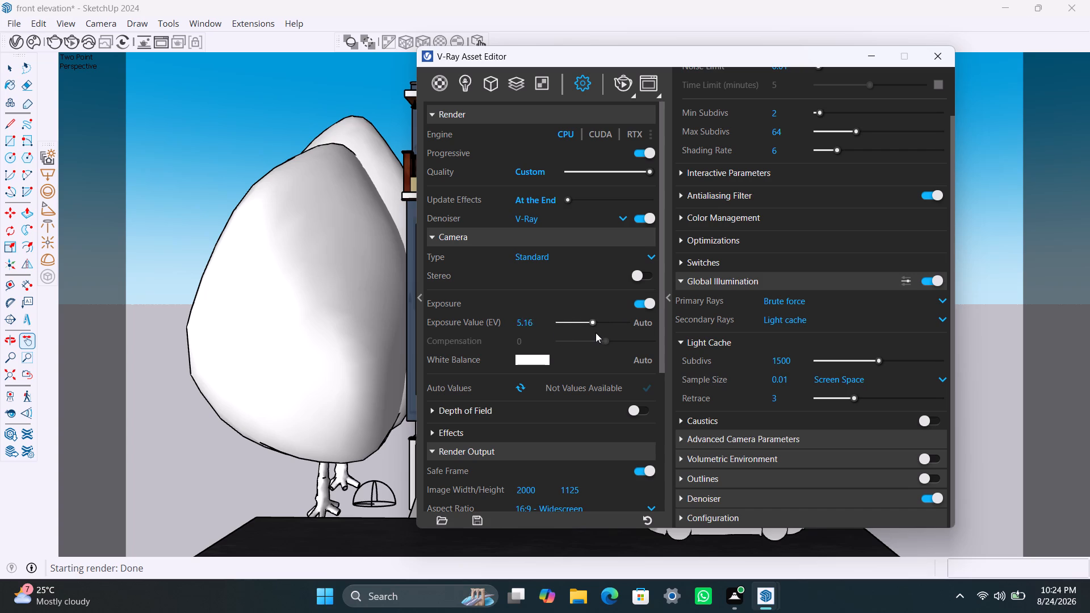
pyautogui.moveTo(596, 333); pyautogui.dragTo(594, 333)
pyautogui.moveTo(594, 333); pyautogui.dragTo(588, 335)
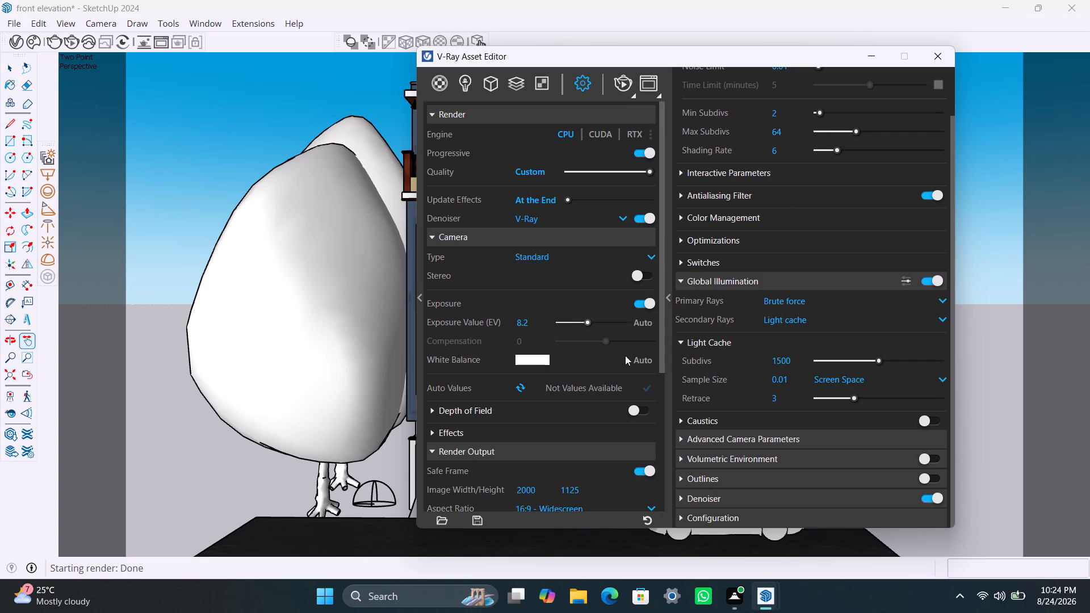
# Set the camera's White Balance to Auto and put the Asset Editor away.
pyautogui.click(640, 362)
pyautogui.click(867, 61)
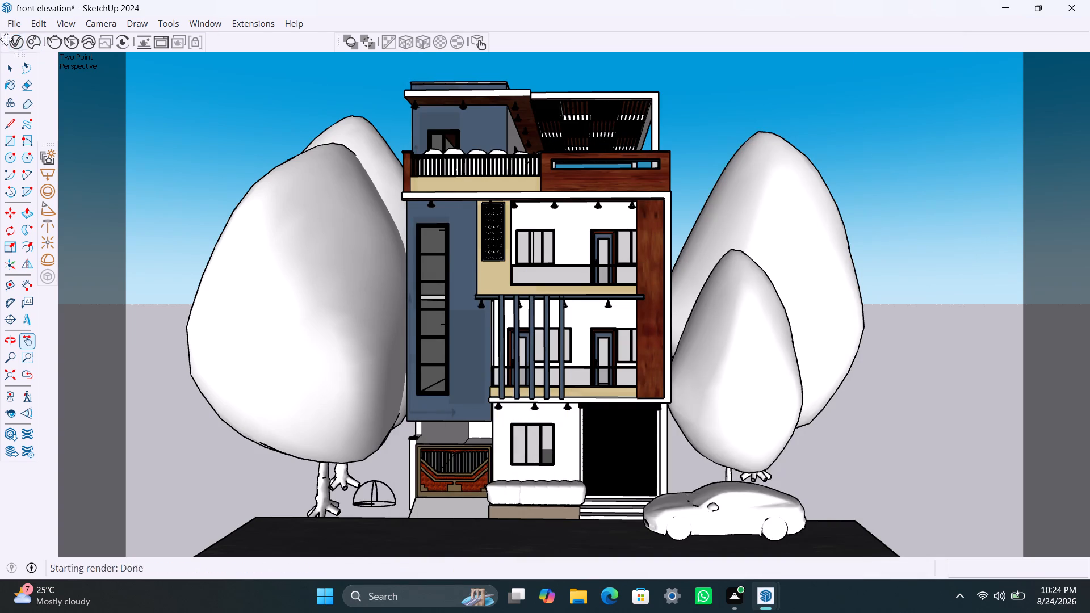
# Run another interactive test render with the new exposure settings, inspect it enlarged, stop it and close the frame buffer.
pyautogui.click(78, 39)
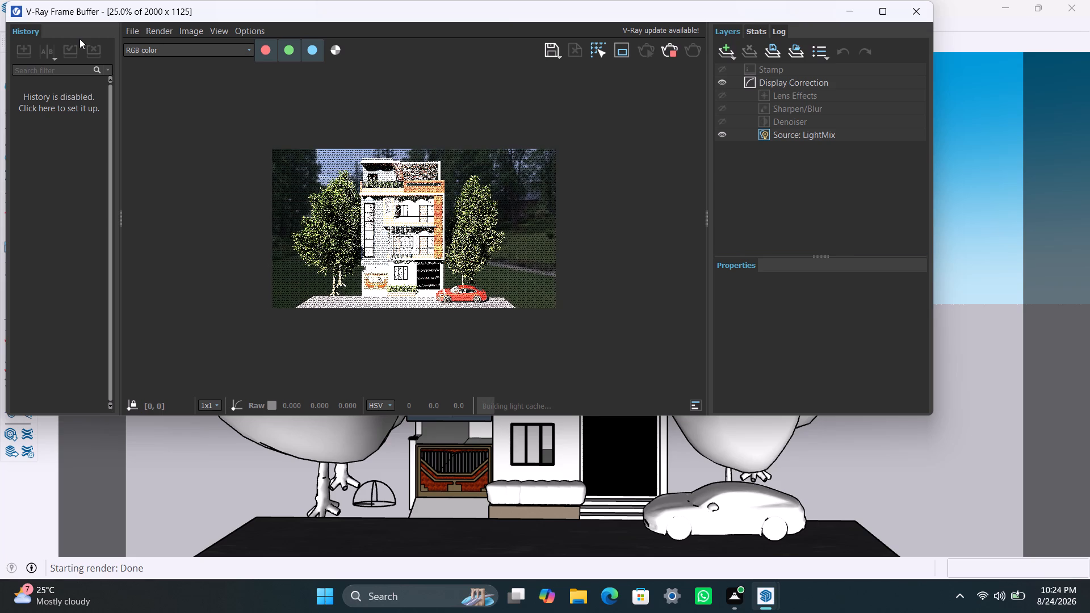
pyautogui.scroll(2, 448, 297)
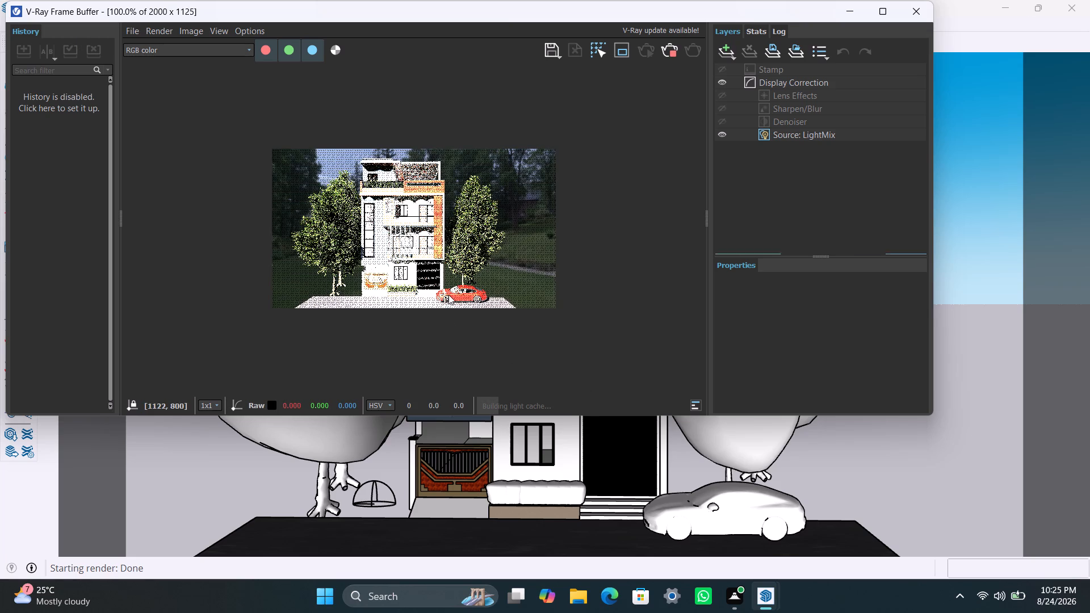
pyautogui.scroll(-2, 452, 293)
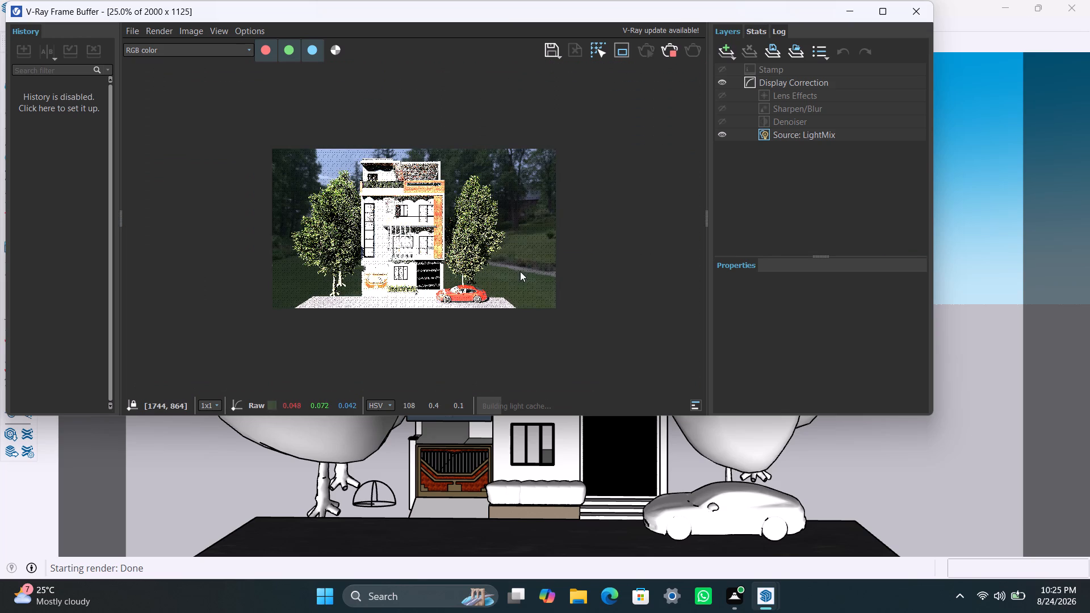
pyautogui.click(674, 52)
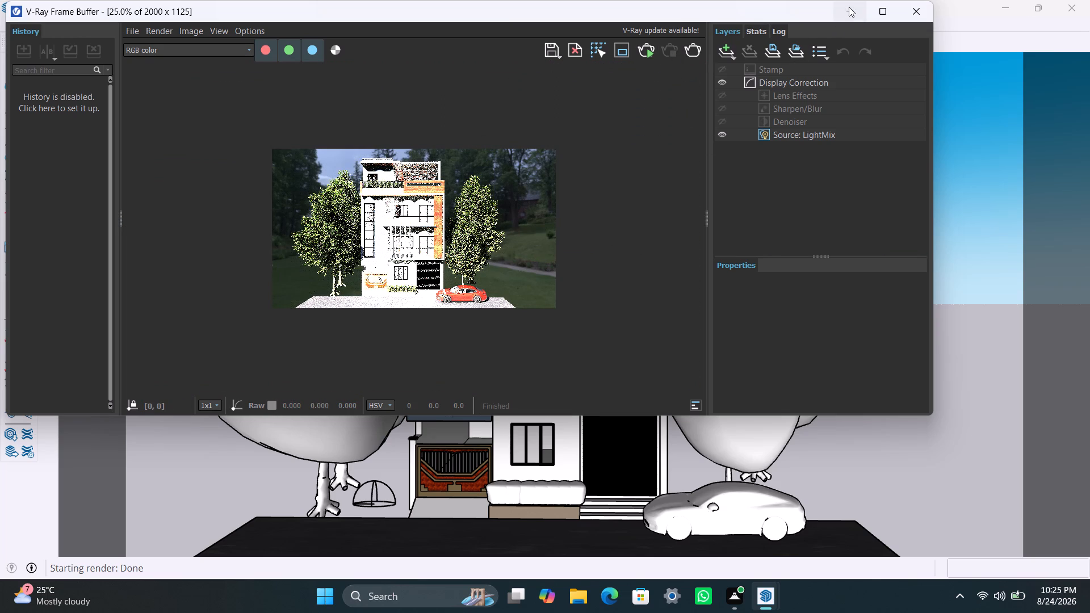
pyautogui.scroll(2, 418, 266)
pyautogui.scroll(-1, 418, 266)
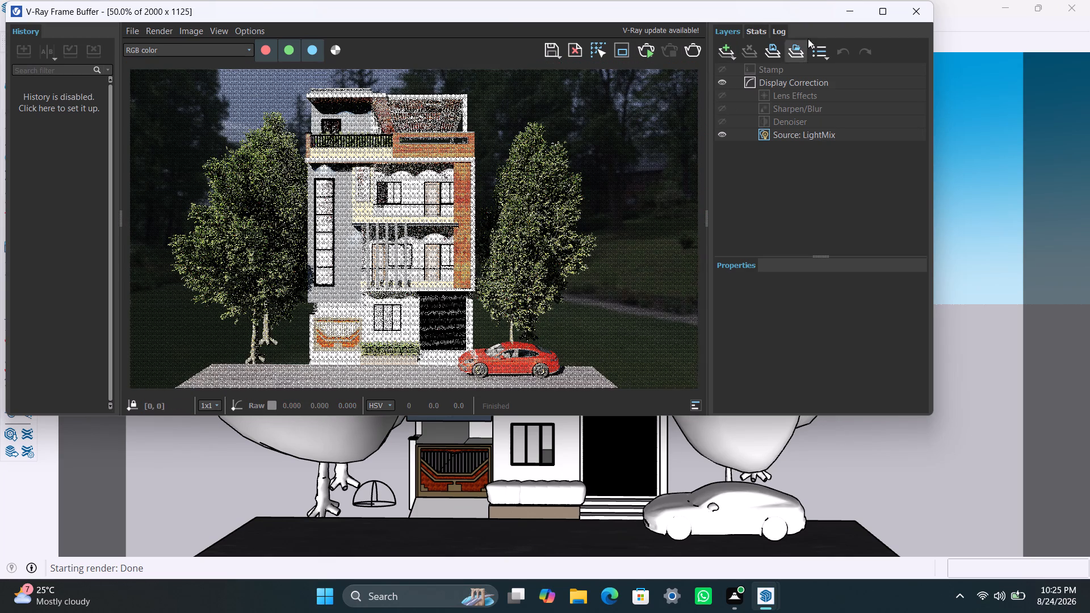
pyautogui.click(908, 6)
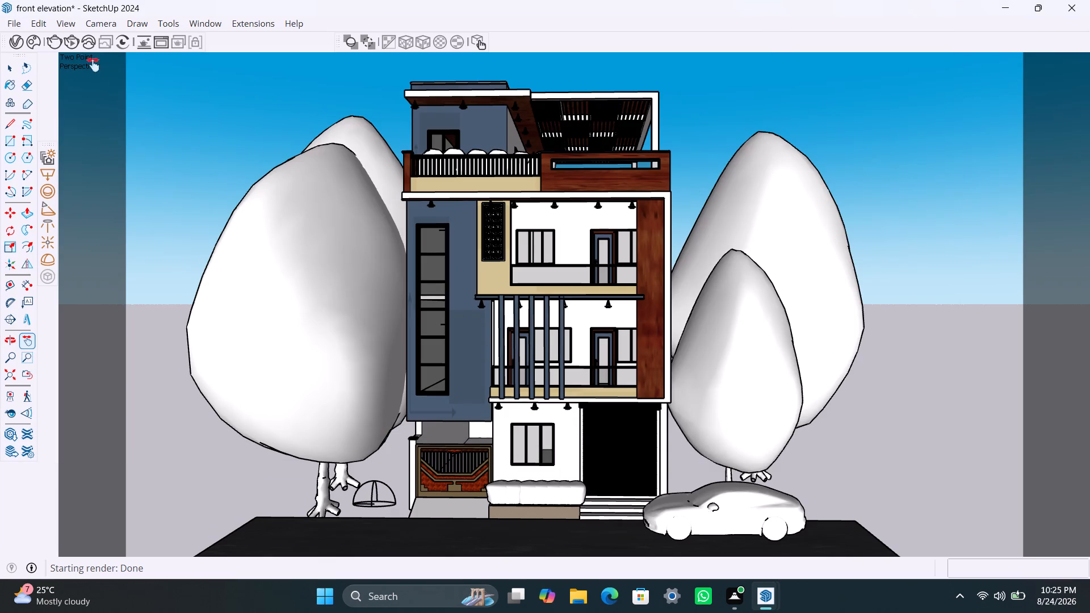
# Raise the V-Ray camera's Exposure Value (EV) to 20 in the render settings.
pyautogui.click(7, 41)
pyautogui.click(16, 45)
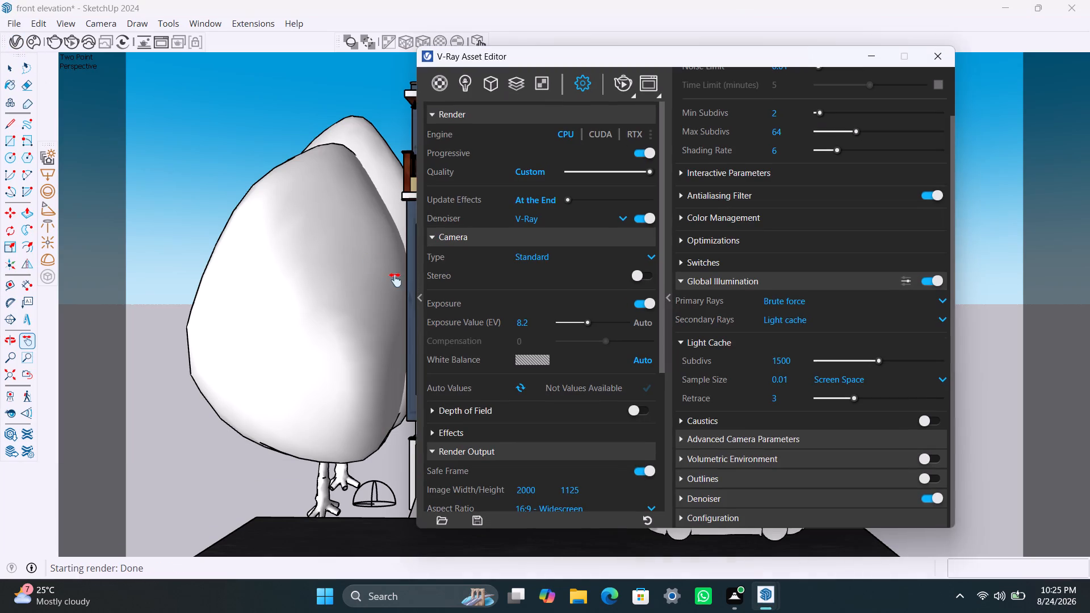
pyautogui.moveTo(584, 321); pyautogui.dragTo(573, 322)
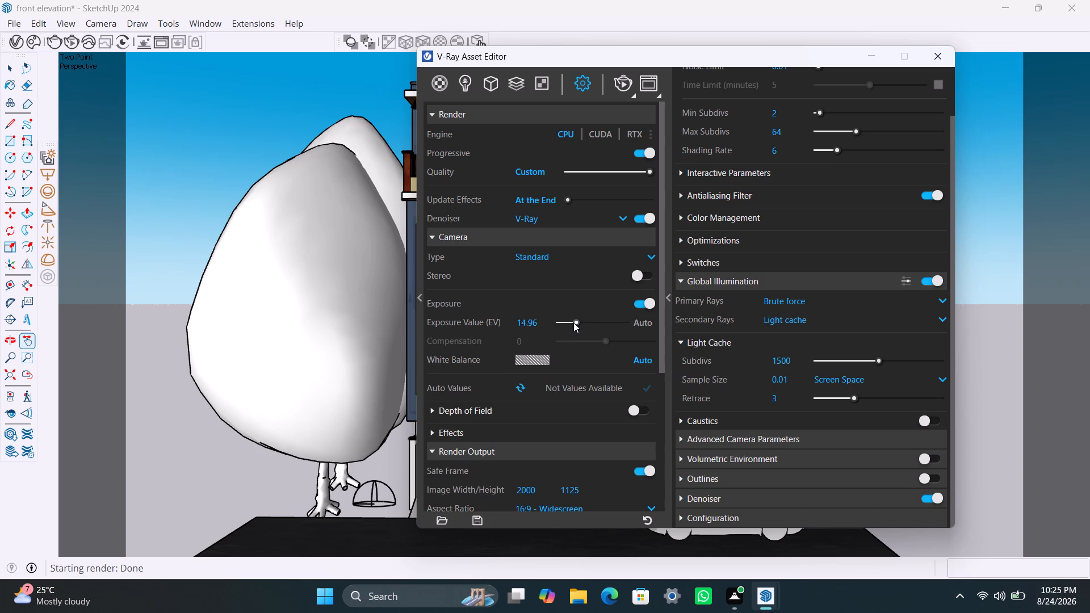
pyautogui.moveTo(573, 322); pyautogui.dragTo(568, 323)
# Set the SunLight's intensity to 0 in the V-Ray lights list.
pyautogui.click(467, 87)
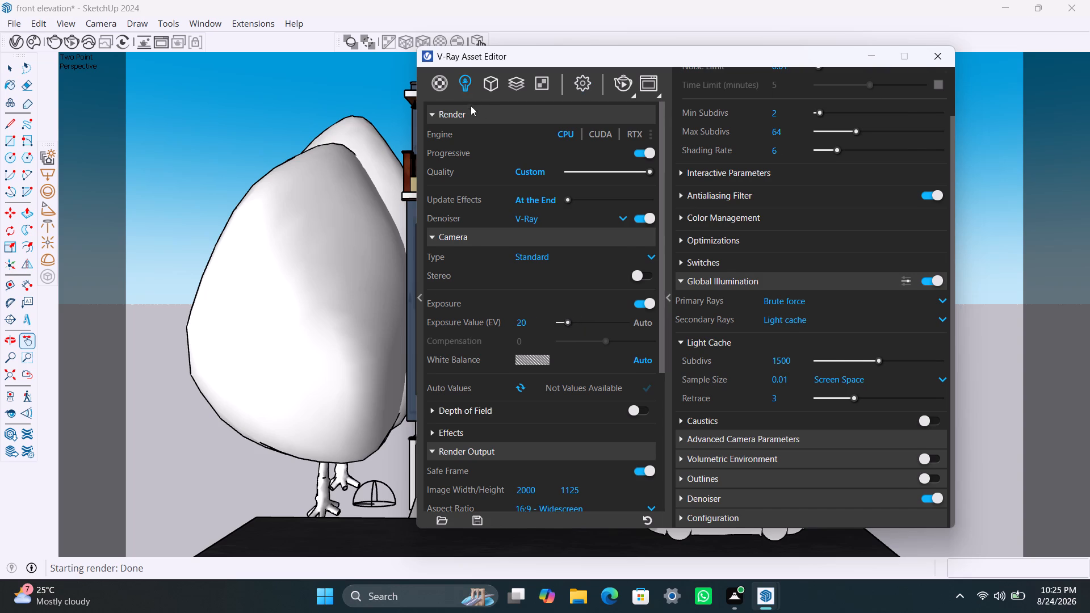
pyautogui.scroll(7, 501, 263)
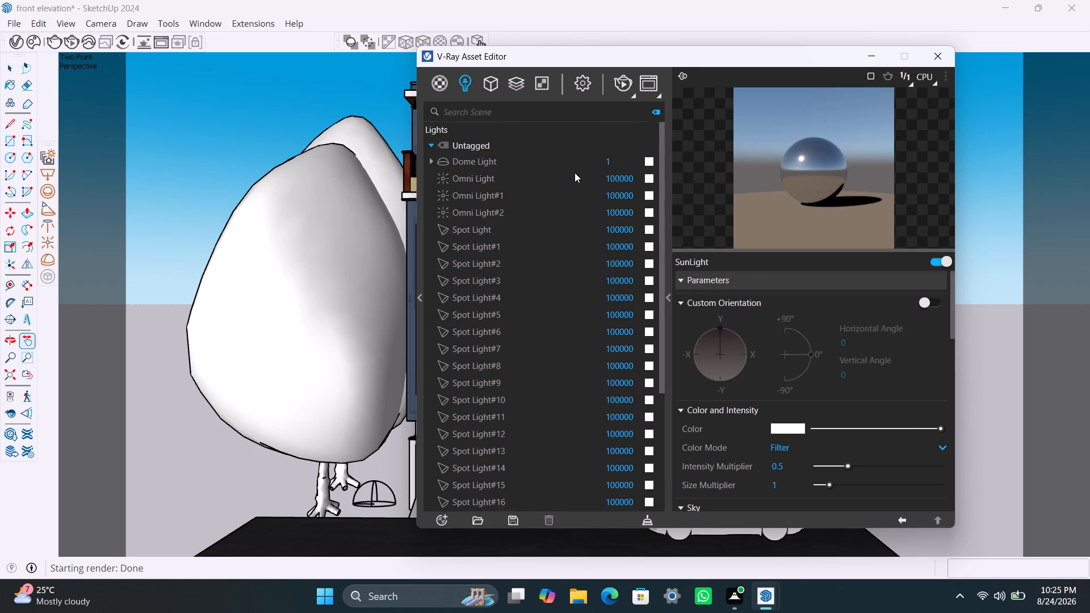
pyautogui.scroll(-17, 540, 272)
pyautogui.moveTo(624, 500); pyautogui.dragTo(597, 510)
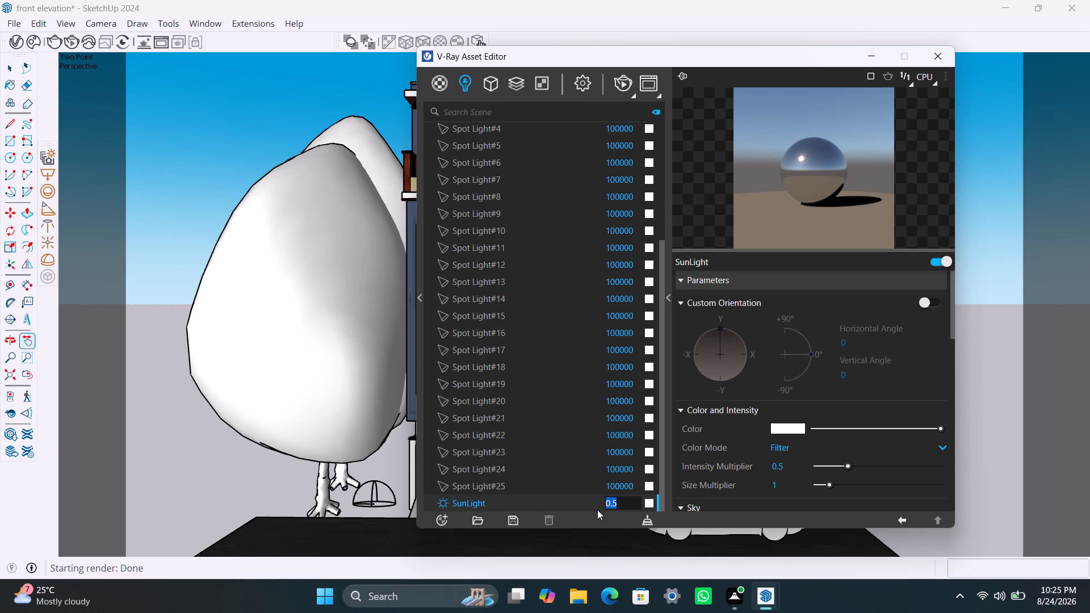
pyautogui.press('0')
# Run a V-Ray test render with the sunlight off, abort it and put the frame buffer away.
pyautogui.click(624, 81)
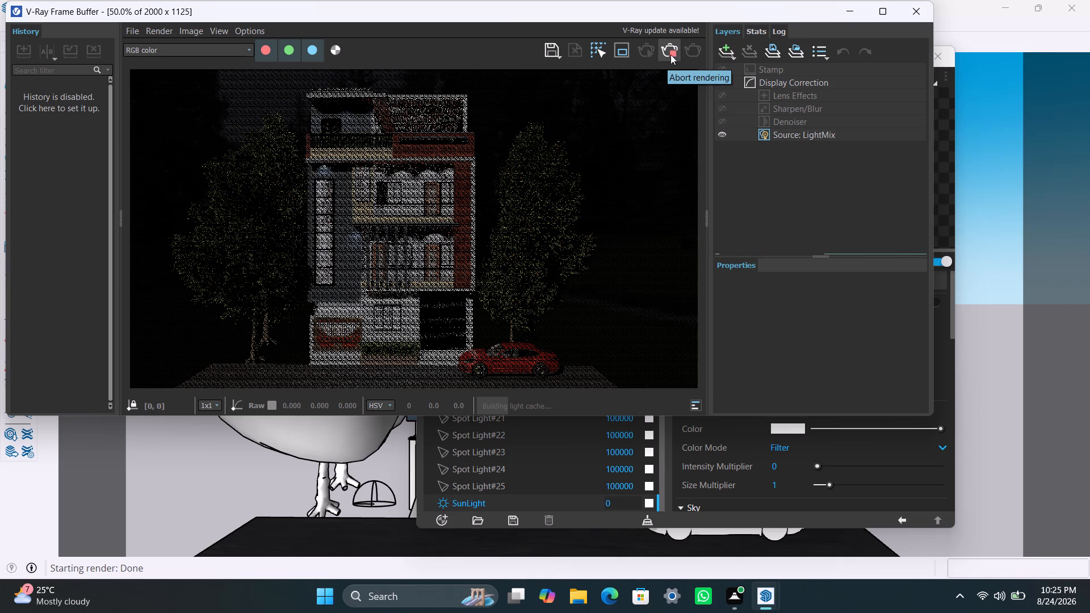
pyautogui.click(674, 52)
pyautogui.click(845, 12)
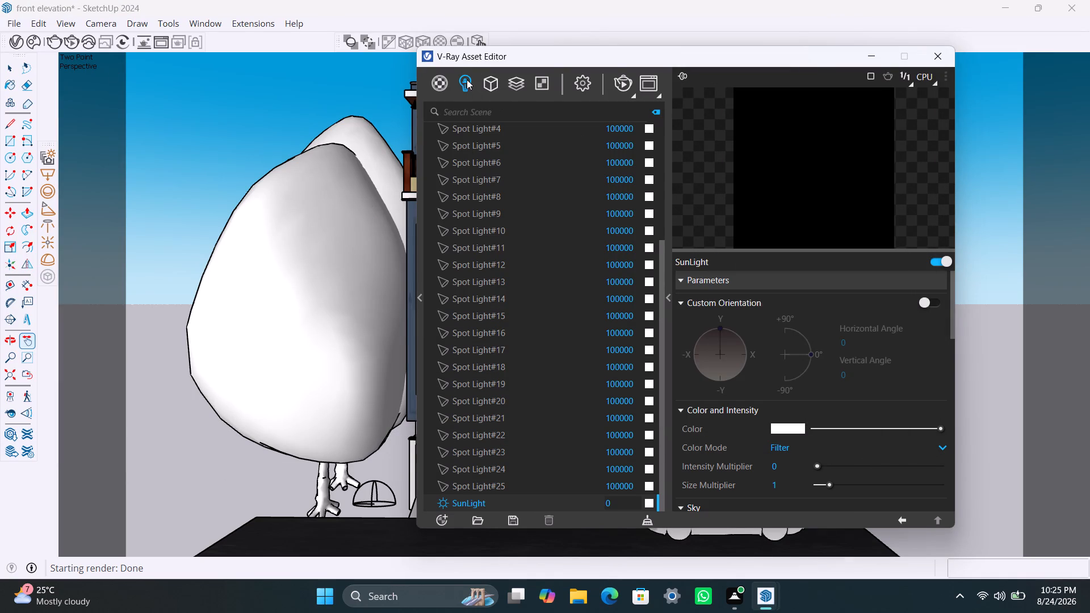
# Set the SunLight's intensity to 0.3 in the V-Ray lights list.
pyautogui.click(467, 79)
pyautogui.scroll(-1, 613, 486)
pyautogui.moveTo(621, 503); pyautogui.dragTo(606, 503)
pyautogui.write('0.3')
# Run a V-Ray test render with the new sun intensity, inspect it at different magnifications, stop it and put the frame buffer away.
pyautogui.click(619, 83)
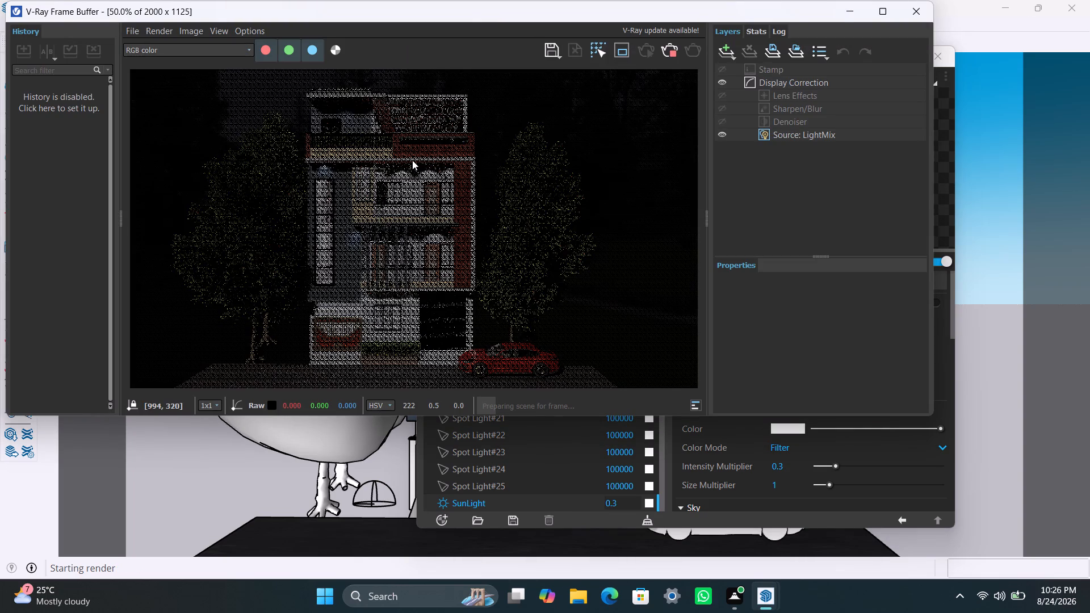
pyautogui.click(883, 12)
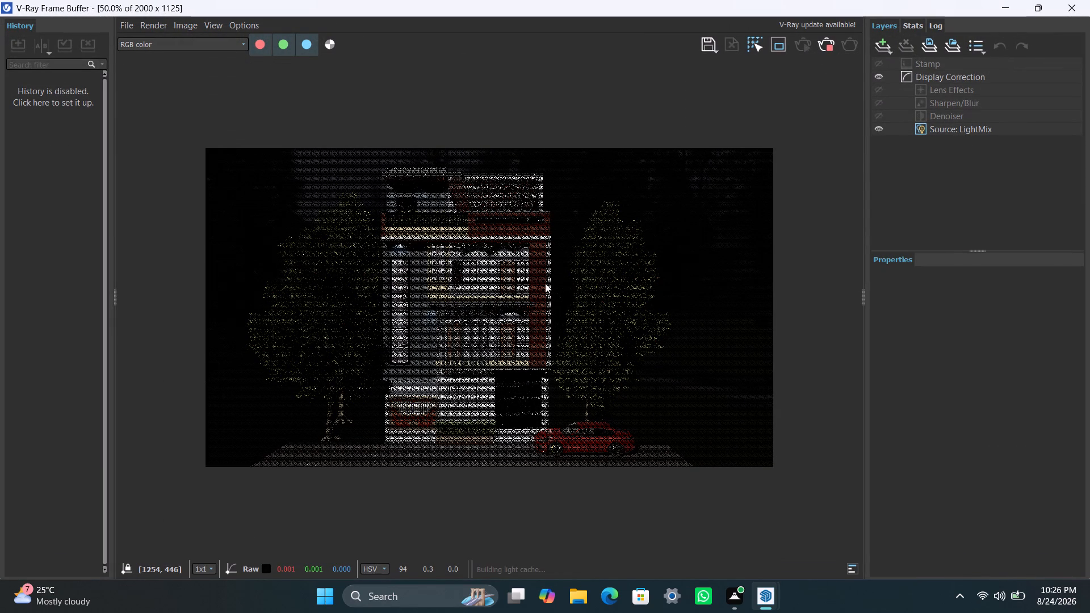
pyautogui.scroll(-1, 540, 294)
pyautogui.scroll(2, 540, 294)
pyautogui.scroll(-1, 540, 295)
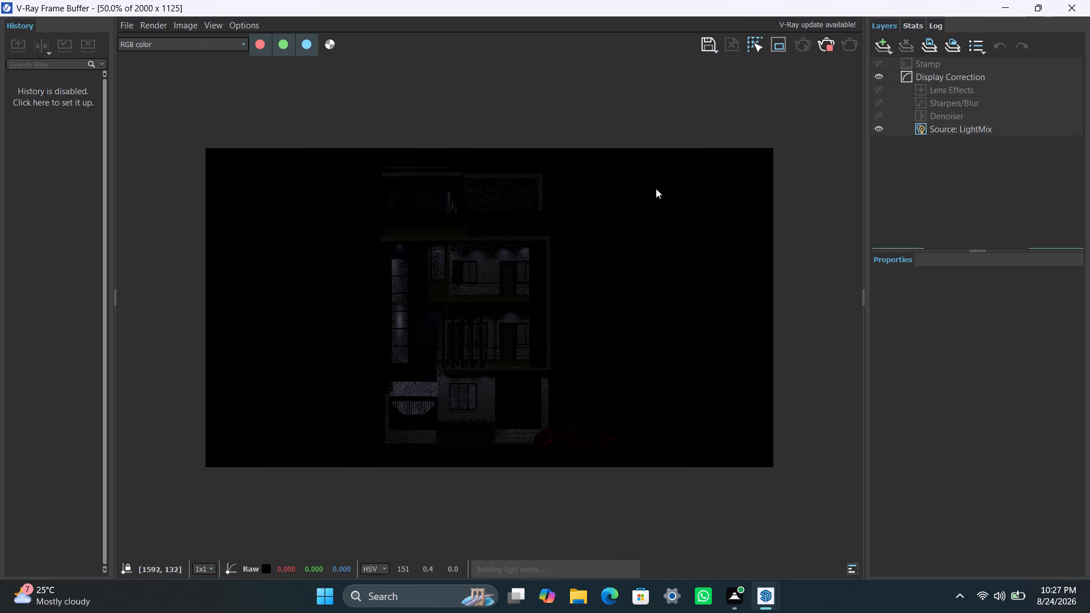
pyautogui.scroll(-2, 592, 259)
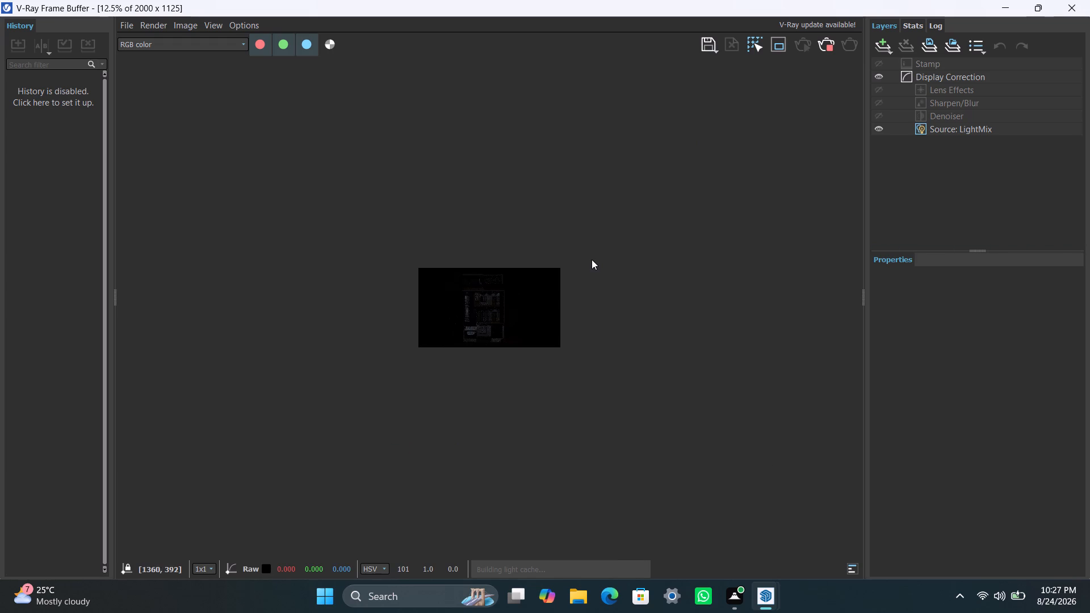
pyautogui.scroll(3, 592, 259)
pyautogui.scroll(-1, 578, 273)
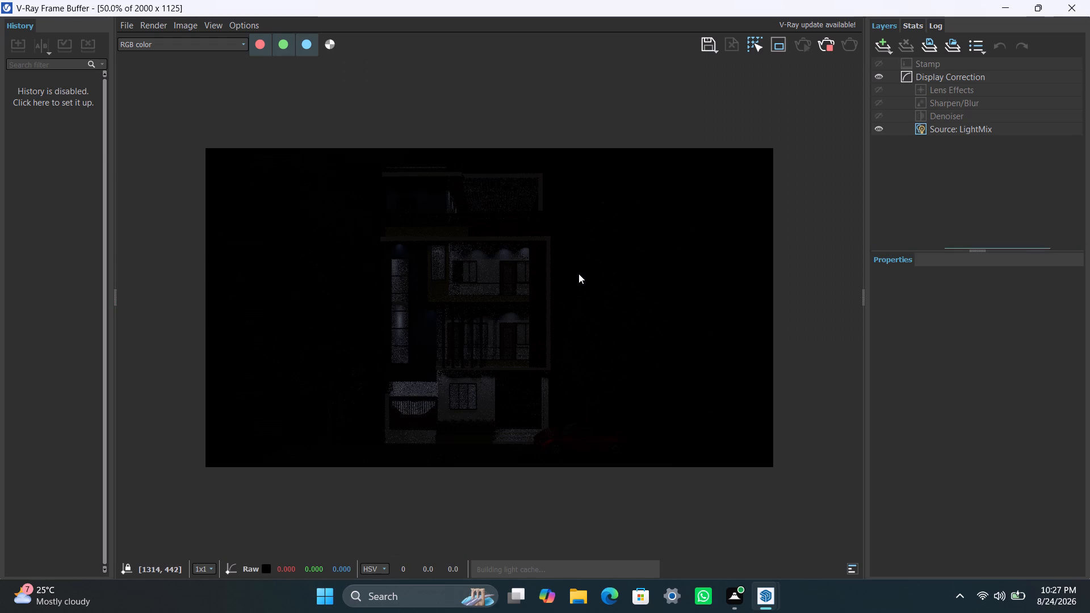
pyautogui.click(825, 45)
pyautogui.click(1004, 6)
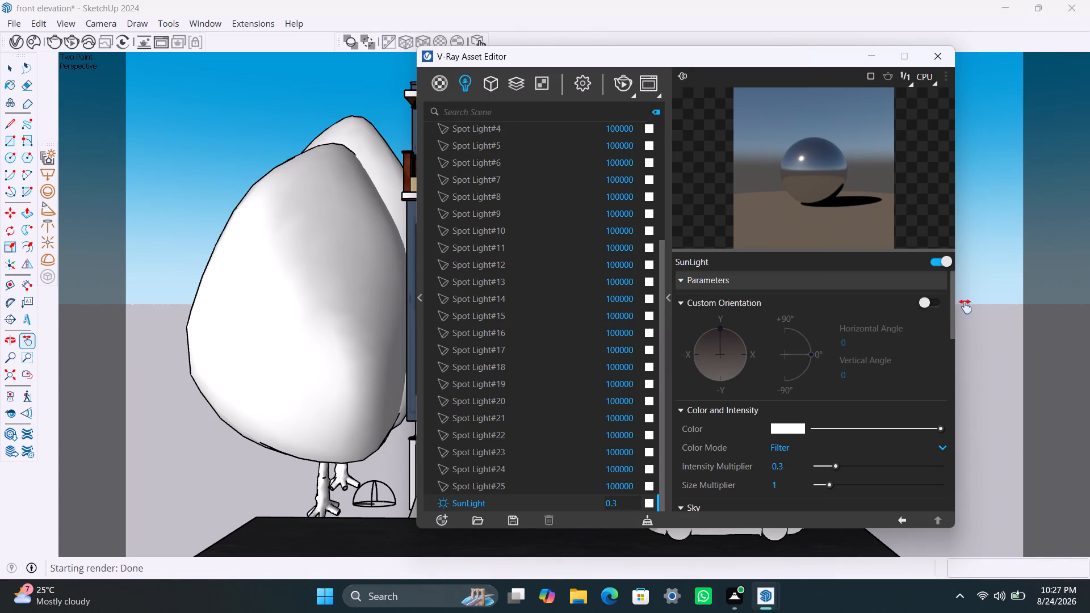
# Review the Dome Light's parameters and close the Asset Editor.
pyautogui.scroll(3, 448, 337)
pyautogui.scroll(4, 513, 311)
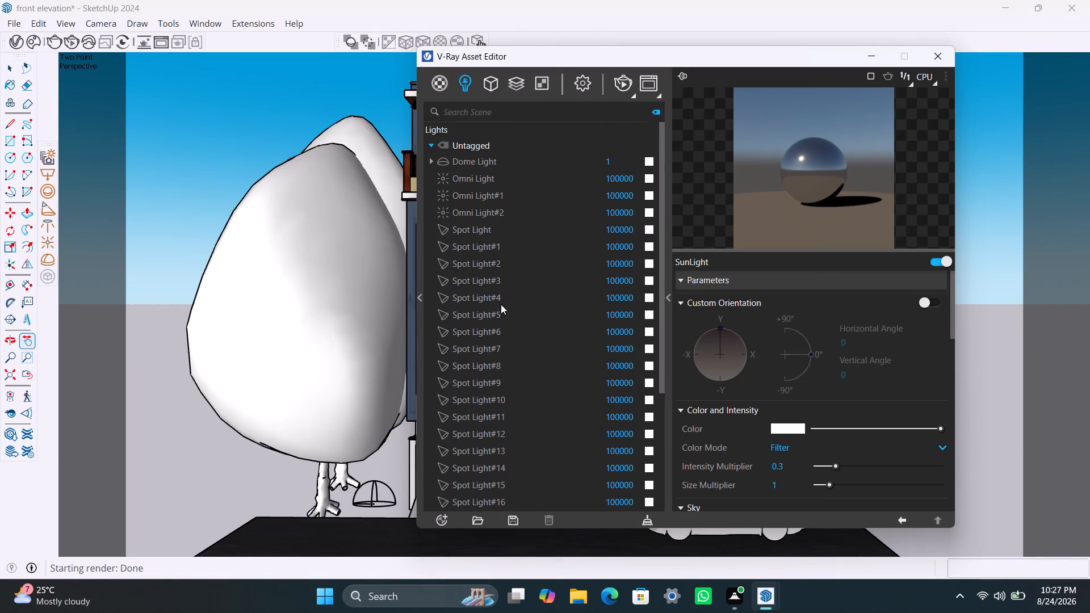
pyautogui.click(474, 159)
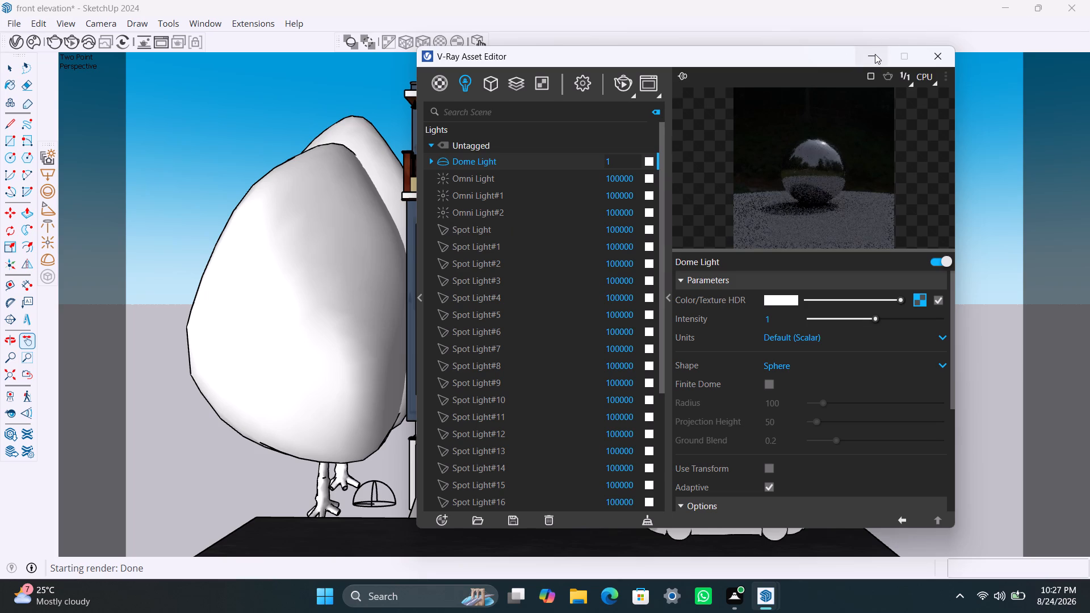
pyautogui.click(936, 55)
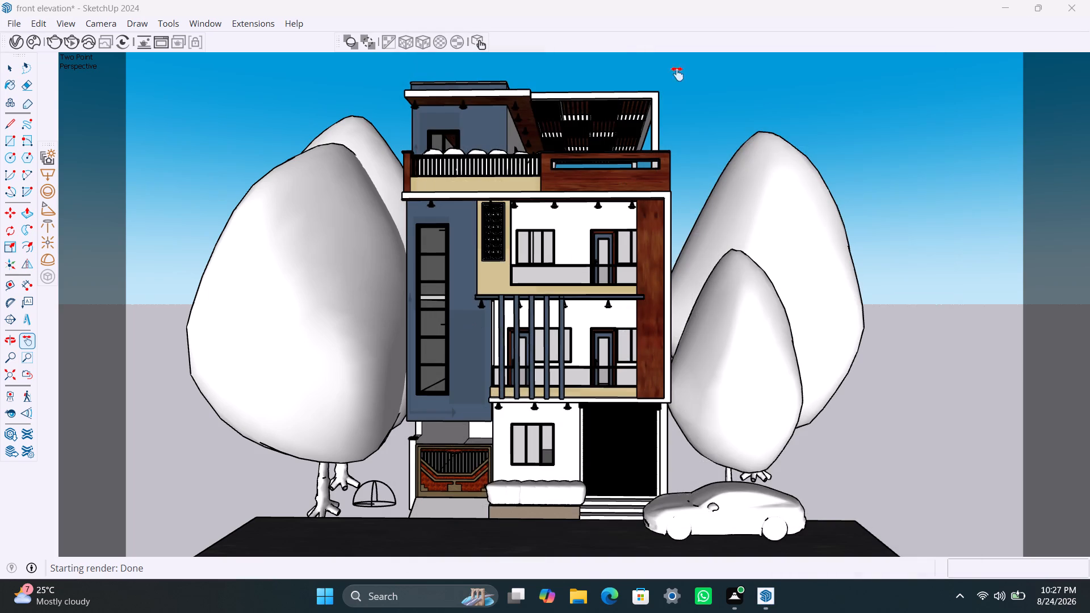
# Lower the V-Ray camera's Exposure Value (EV) to just under 9 in the render settings.
pyautogui.click(10, 39)
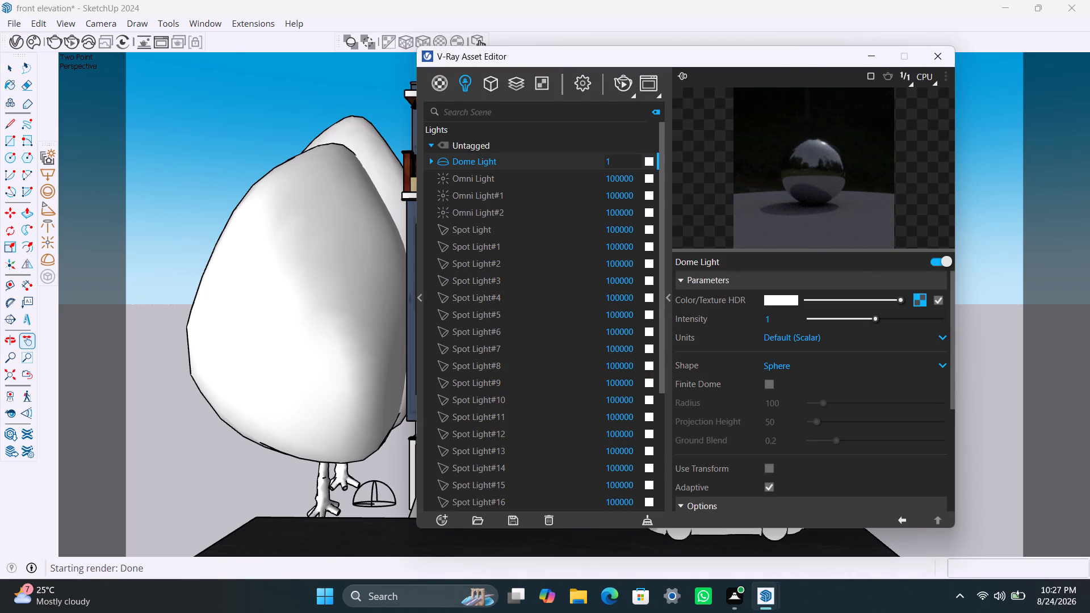
pyautogui.click(579, 83)
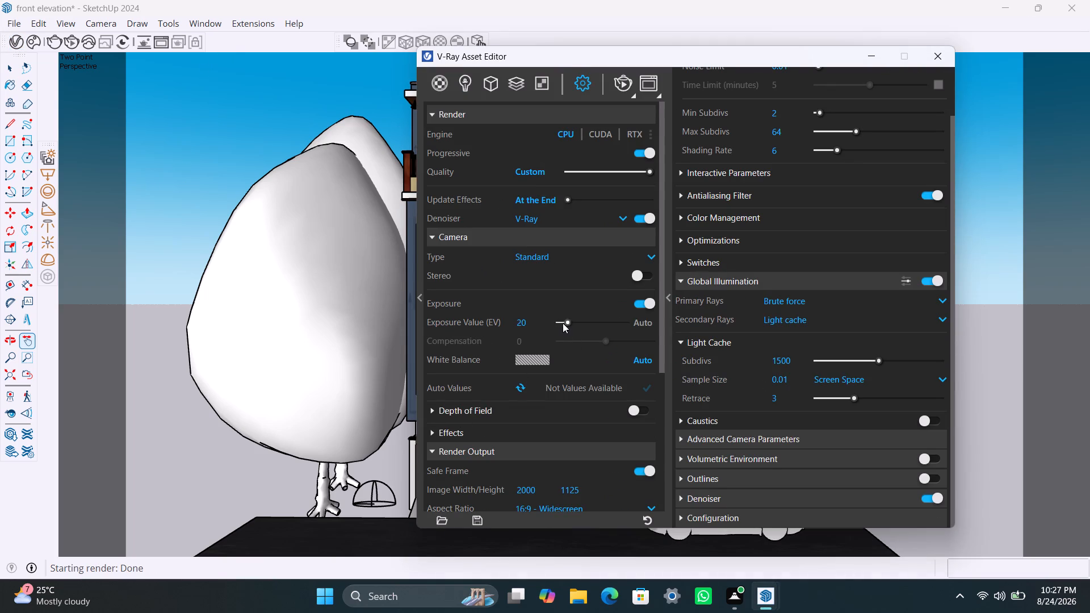
pyautogui.moveTo(566, 321); pyautogui.dragTo(581, 321)
pyautogui.moveTo(581, 321); pyautogui.dragTo(580, 321)
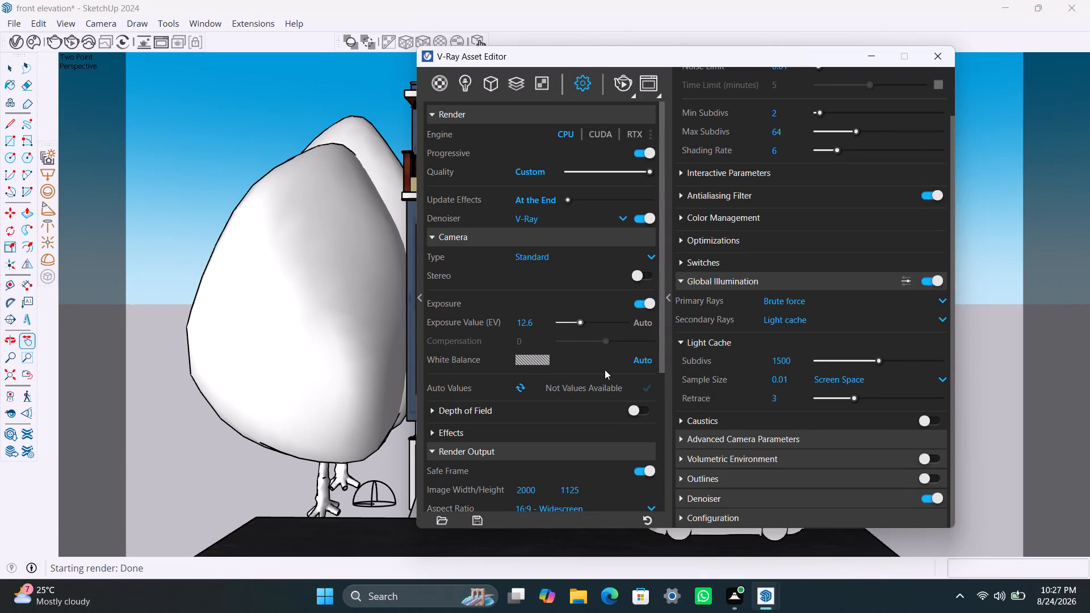
pyautogui.moveTo(581, 318); pyautogui.dragTo(579, 320)
pyautogui.moveTo(579, 320); pyautogui.dragTo(573, 325)
pyautogui.moveTo(573, 325); pyautogui.dragTo(578, 329)
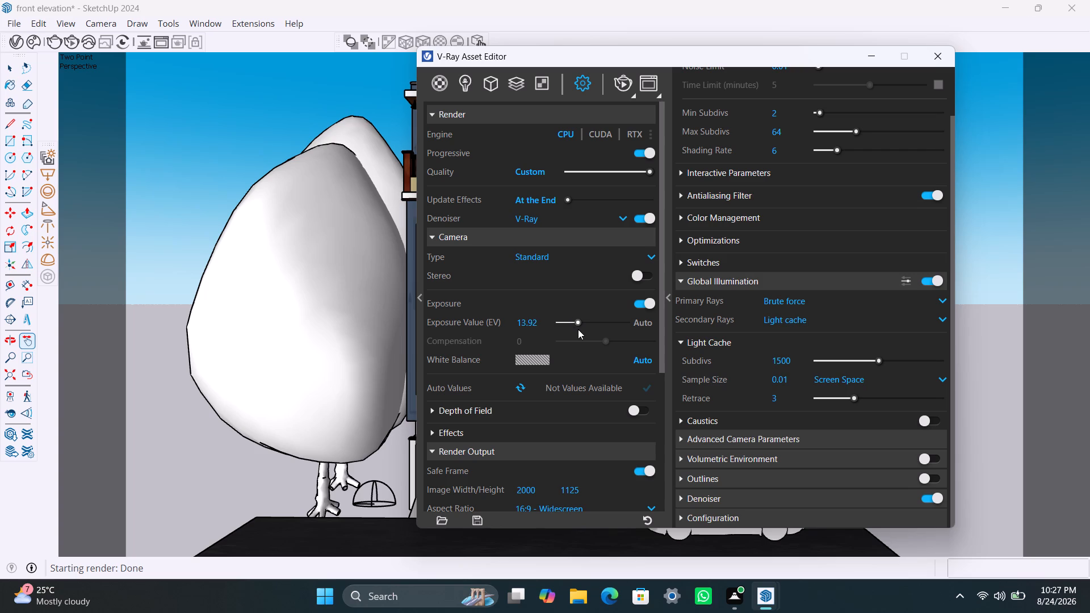
pyautogui.moveTo(578, 329); pyautogui.dragTo(586, 330)
pyautogui.moveTo(586, 330); pyautogui.dragTo(588, 330)
# Run a V-Ray test render with the lowered exposure value, inspect the enlarged elevation at different magnifications and stop rendering.
pyautogui.click(623, 83)
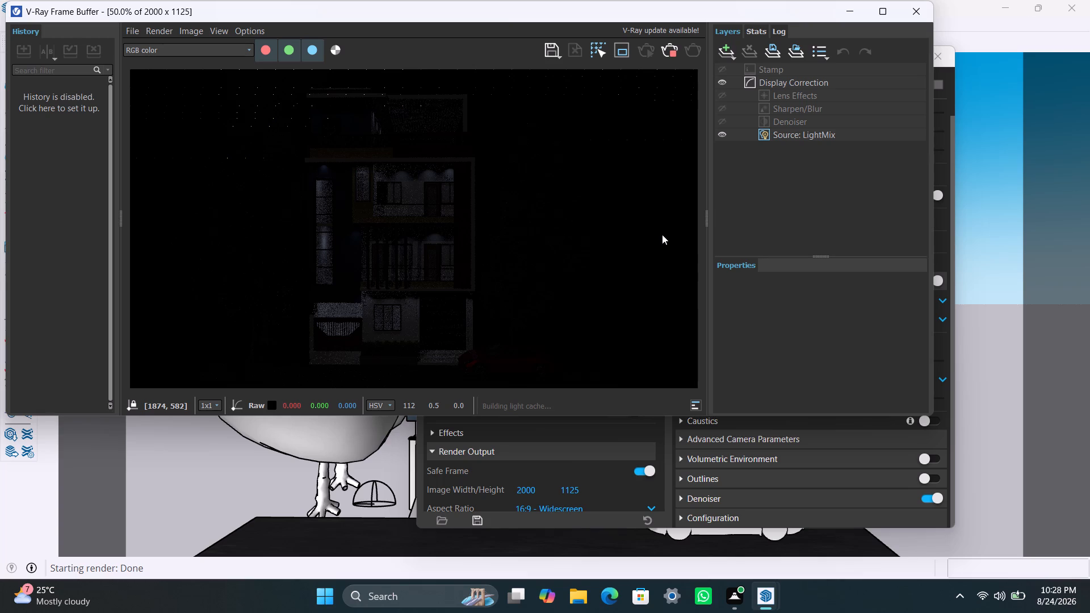
pyautogui.scroll(-1, 547, 229)
pyautogui.scroll(1, 536, 235)
pyautogui.scroll(-1, 536, 235)
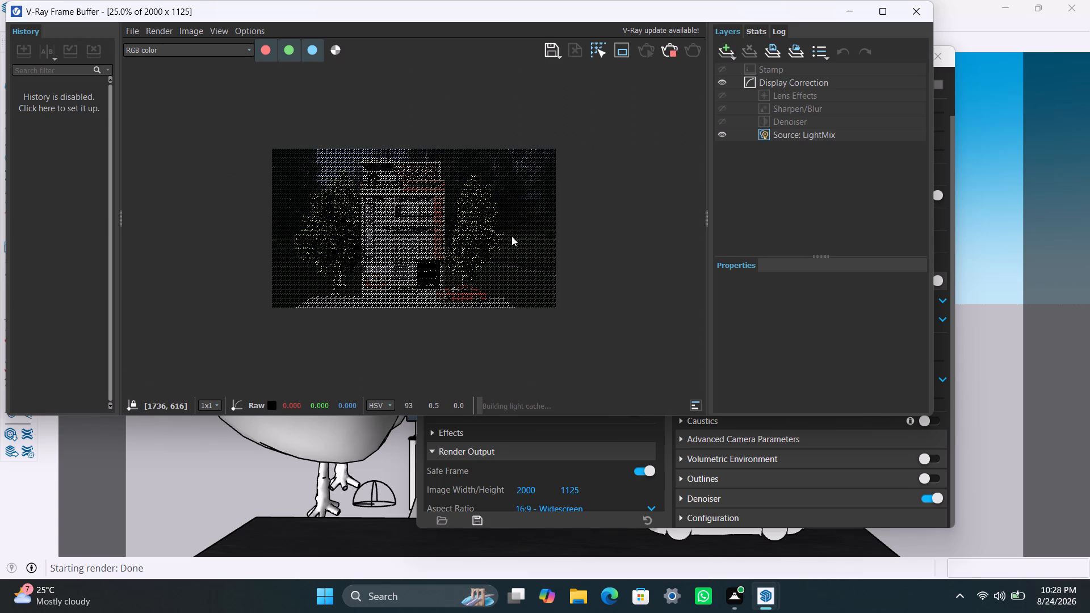
pyautogui.click(876, 12)
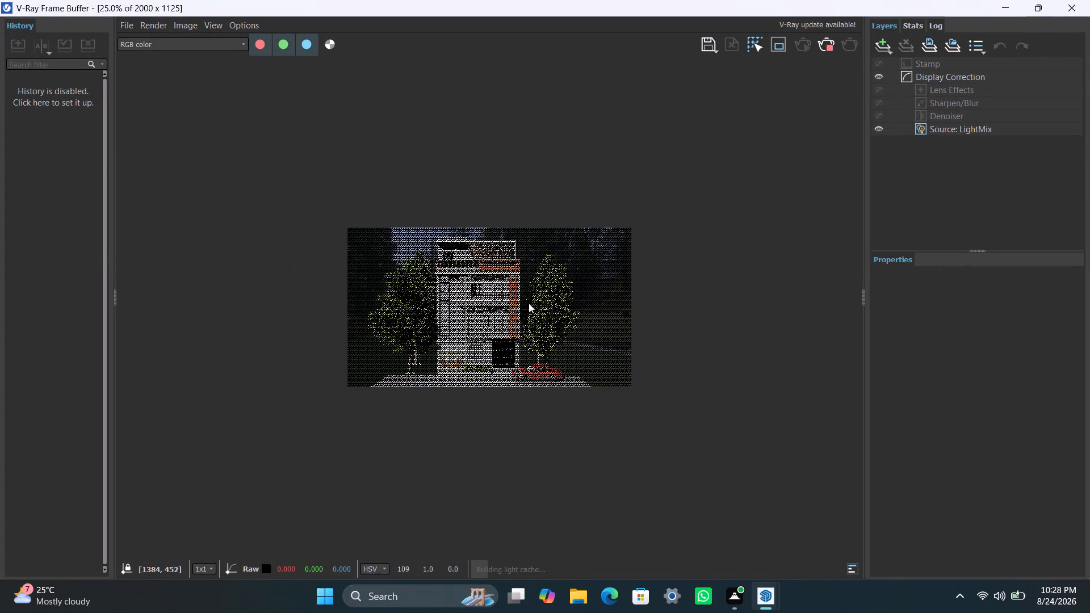
pyautogui.scroll(1, 526, 305)
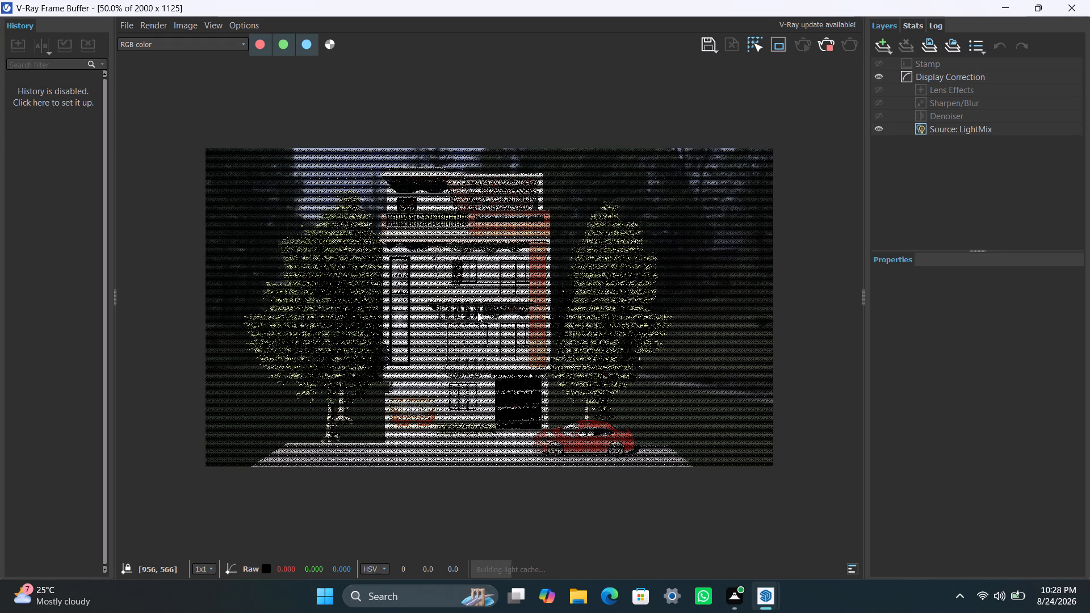
pyautogui.scroll(-1, 486, 349)
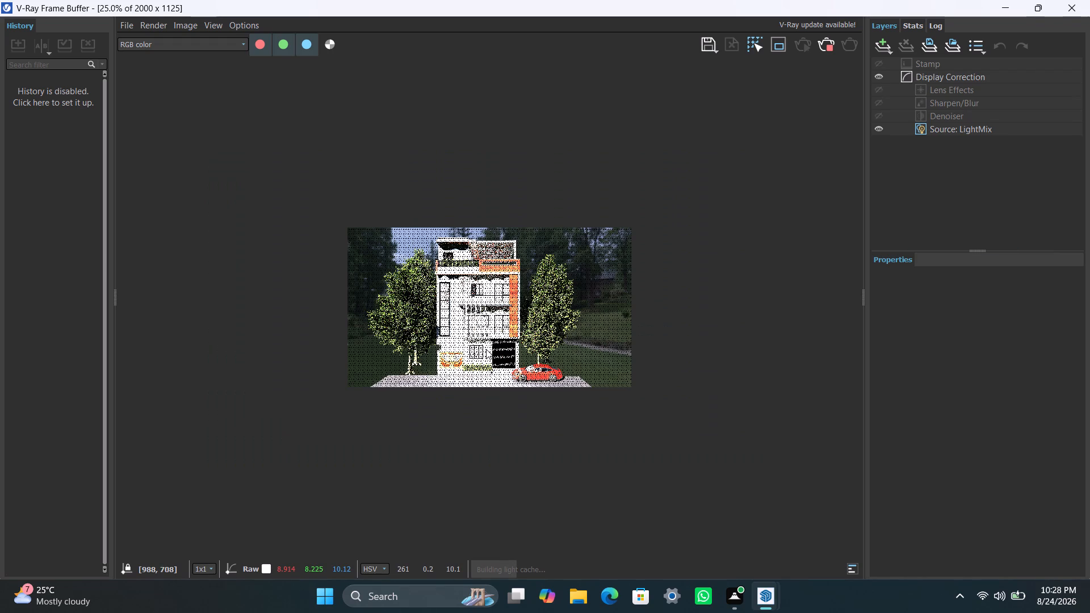
pyautogui.scroll(1, 486, 349)
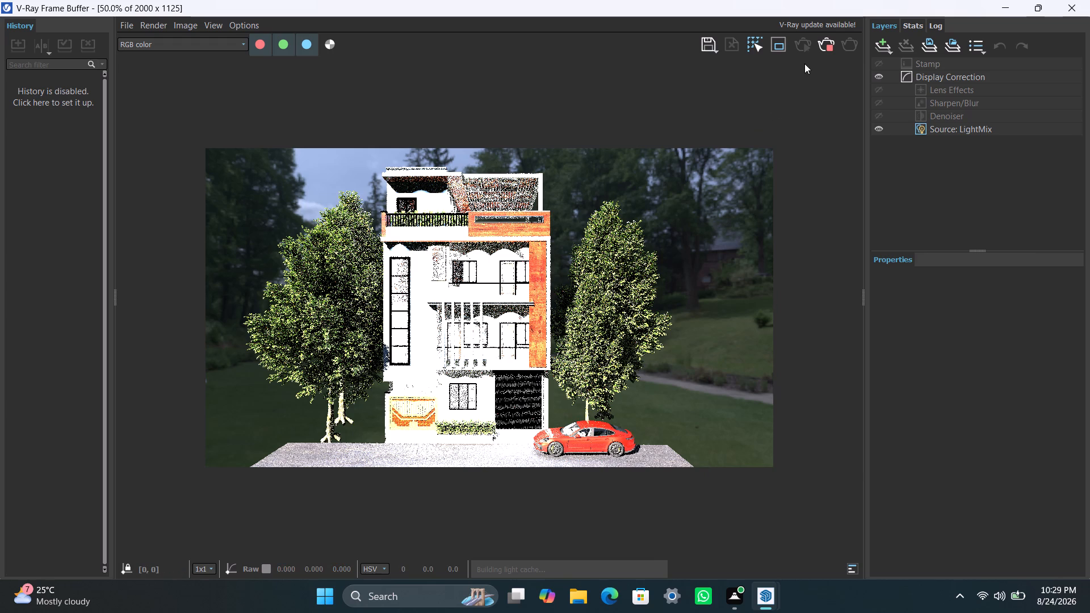
pyautogui.click(830, 48)
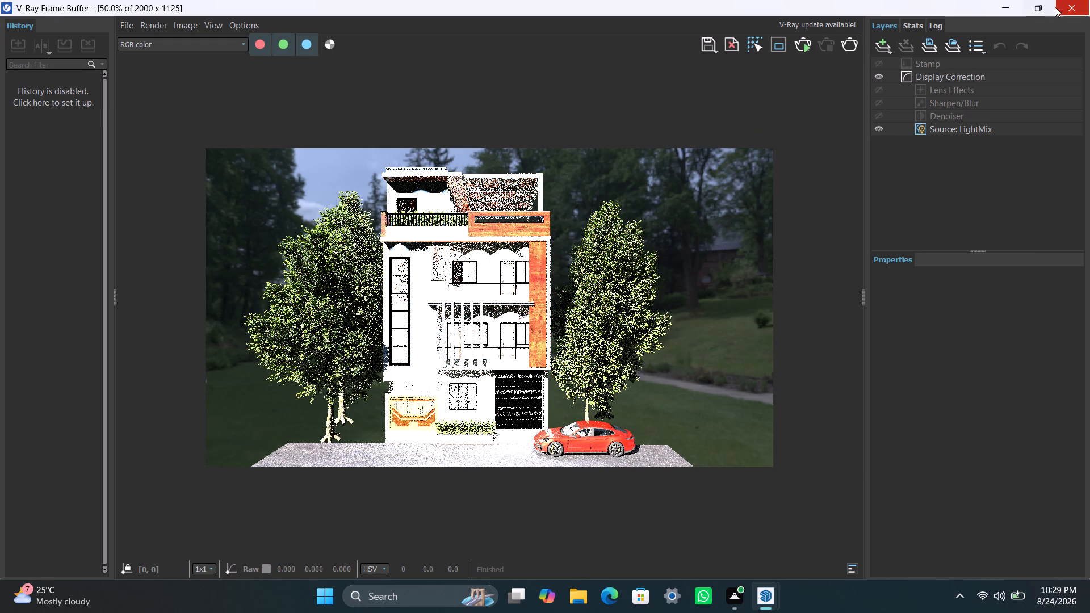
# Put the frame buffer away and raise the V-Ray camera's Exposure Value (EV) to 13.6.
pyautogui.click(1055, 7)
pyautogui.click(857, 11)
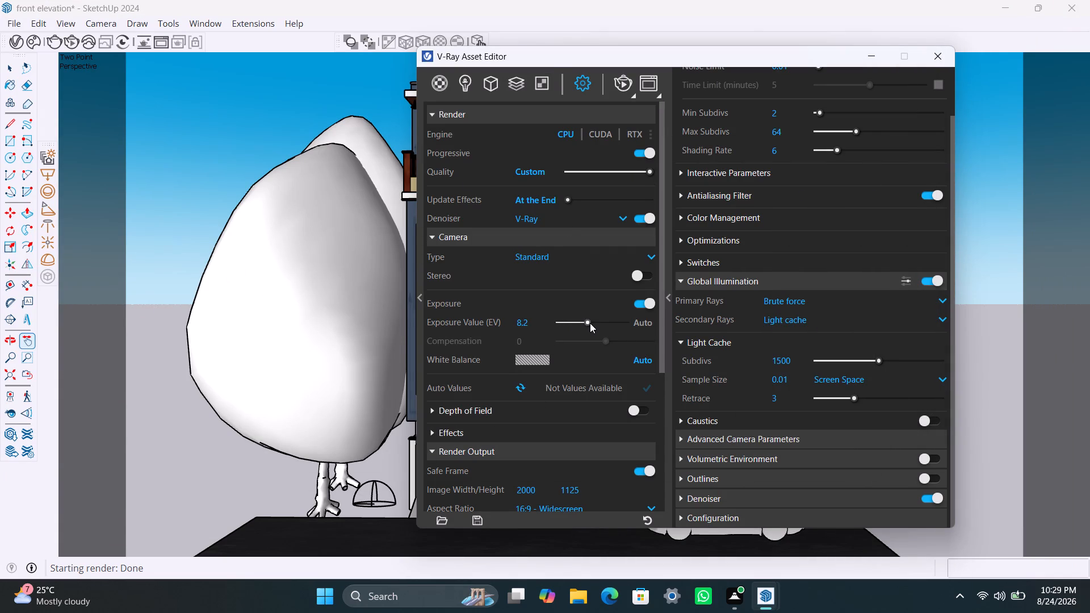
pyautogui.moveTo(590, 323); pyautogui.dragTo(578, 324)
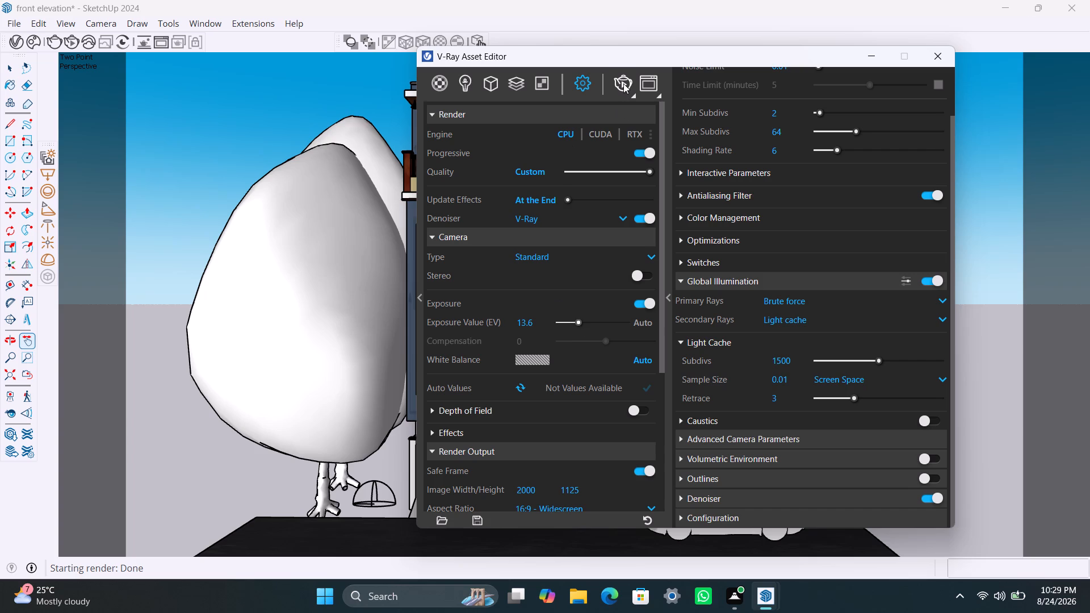
# Run a V-Ray test render with the raised exposure value, inspect the enlarged elevation, stop rendering and put the frame buffer away.
pyautogui.click(623, 83)
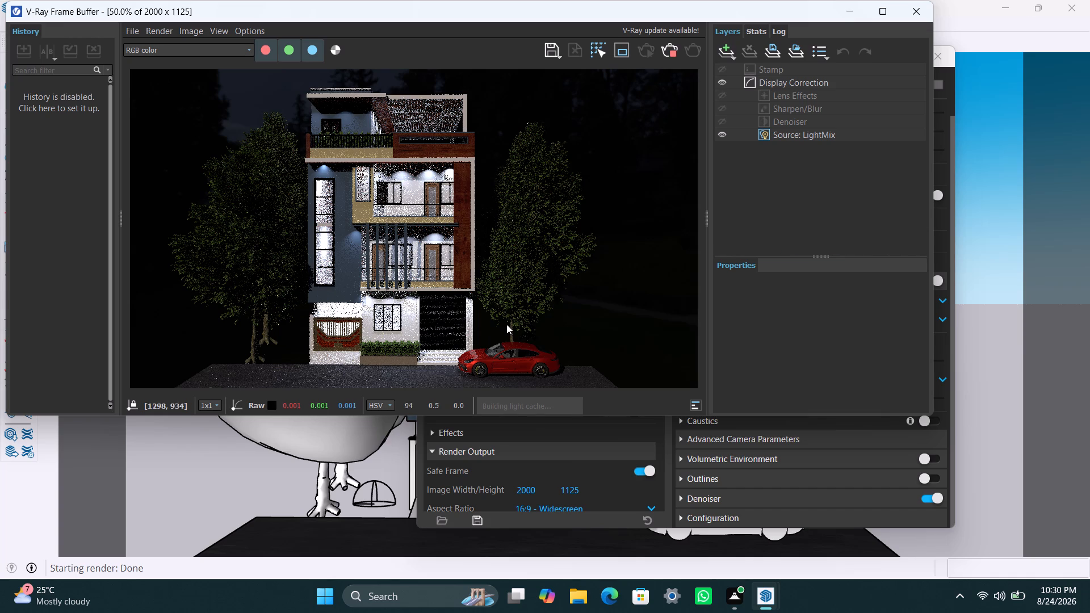
pyautogui.moveTo(878, 9); pyautogui.dragTo(874, 0)
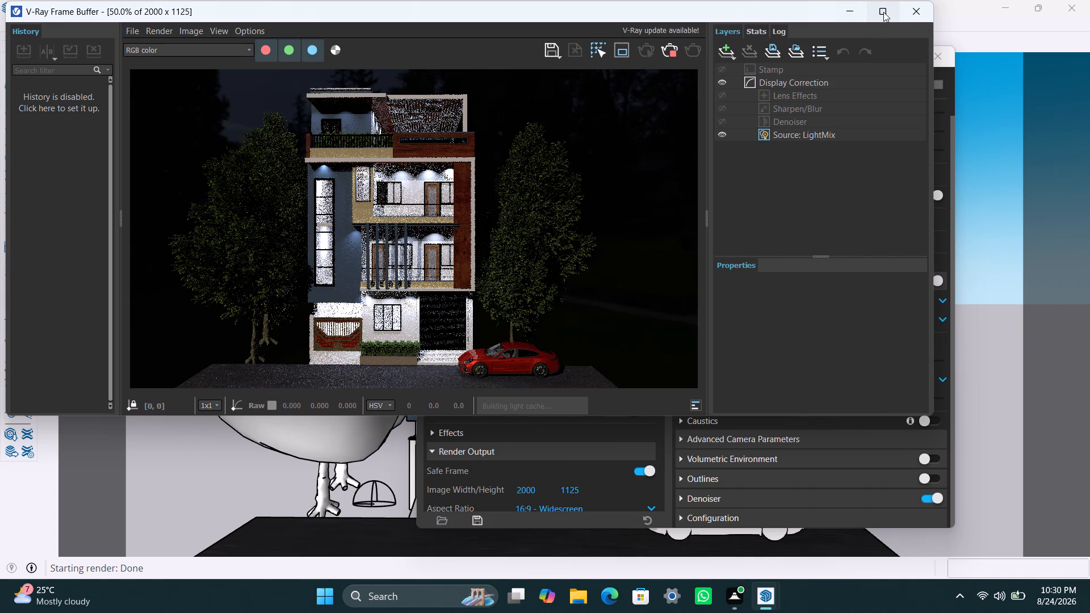
pyautogui.click(883, 12)
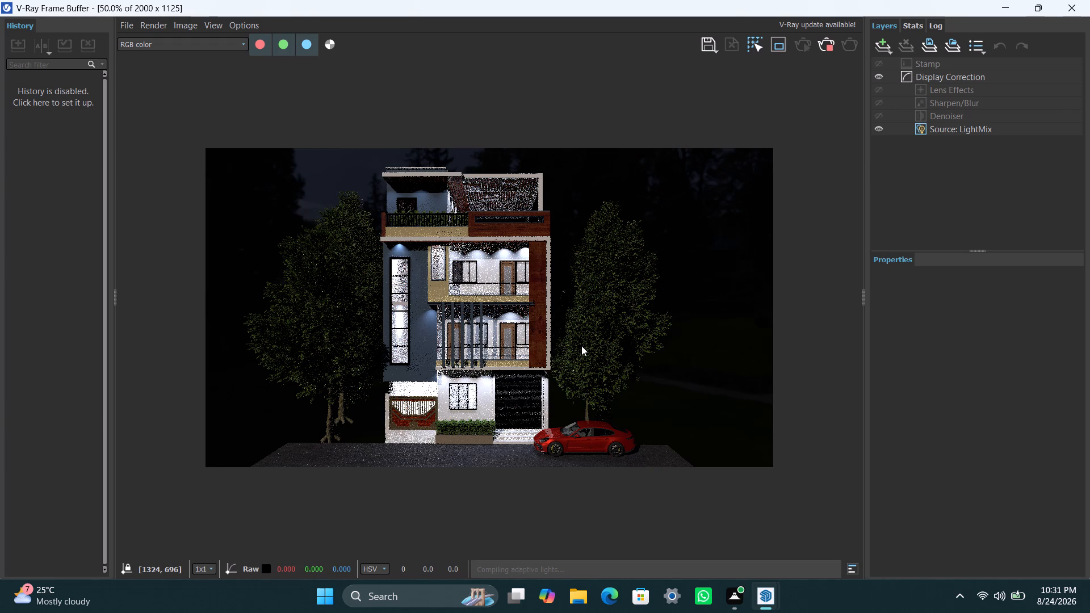
pyautogui.click(827, 44)
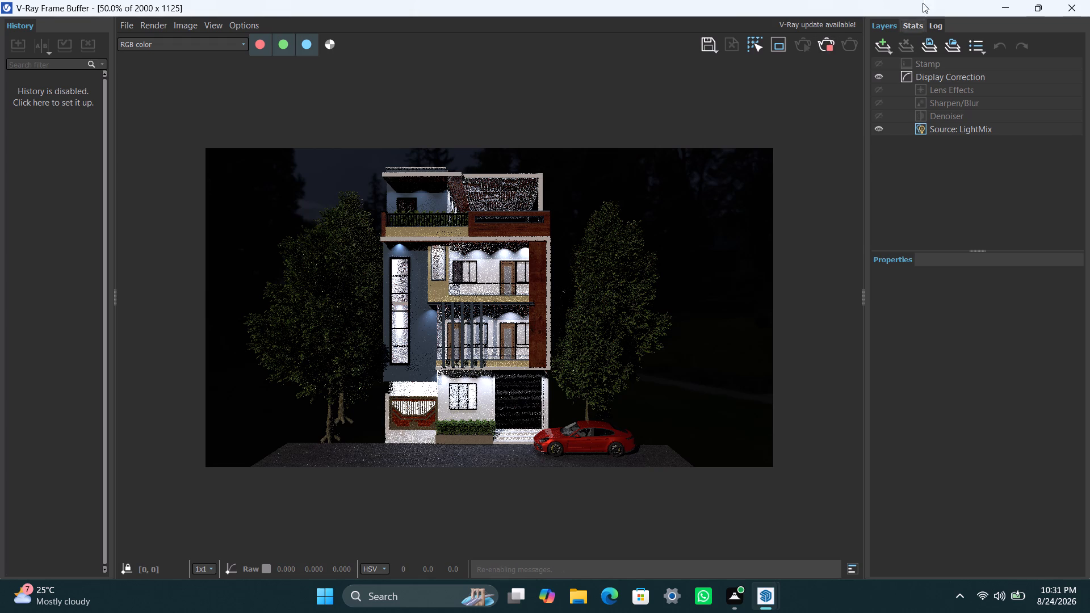
pyautogui.click(1008, 9)
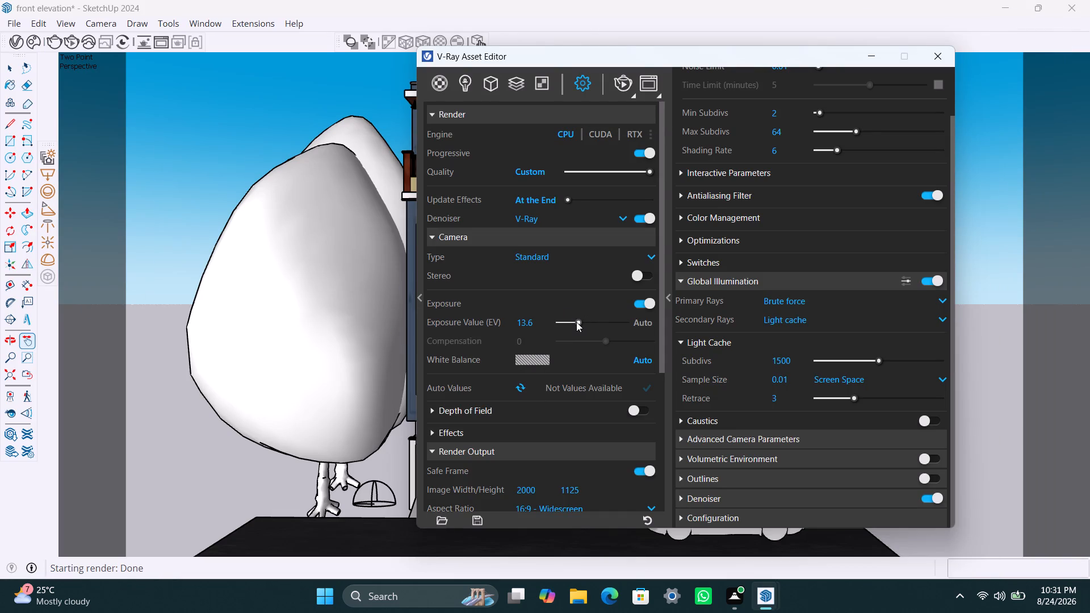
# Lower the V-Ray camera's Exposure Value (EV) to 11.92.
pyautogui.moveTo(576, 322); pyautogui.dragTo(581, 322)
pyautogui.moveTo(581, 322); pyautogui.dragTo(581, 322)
# Run a V-Ray test render at the new exposure value, inspect the elevation at different magnifications, stop it and put the frame buffer away.
pyautogui.click(625, 83)
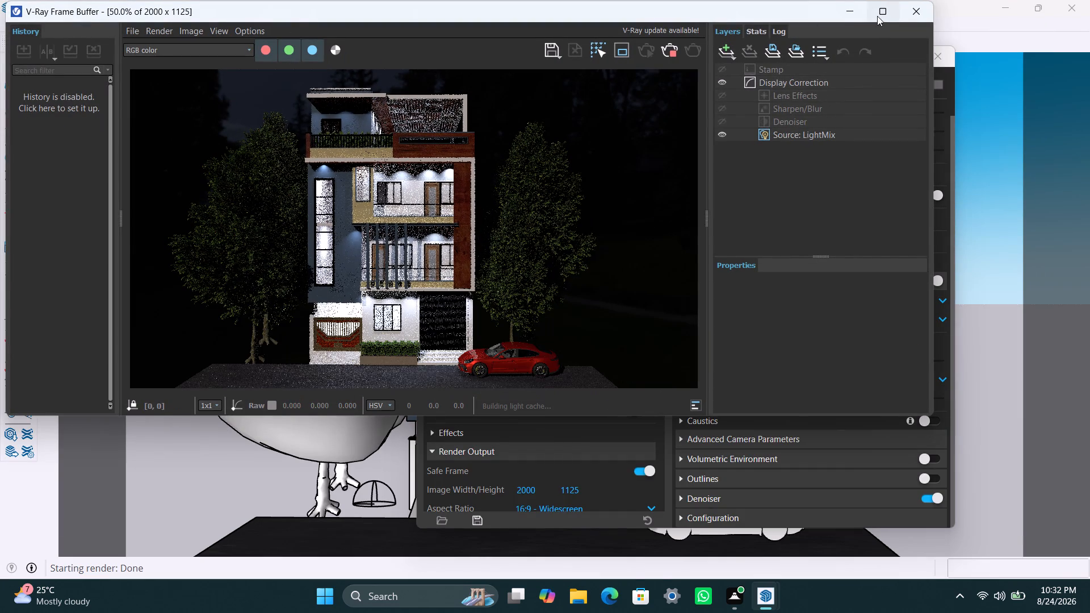
pyautogui.click(878, 14)
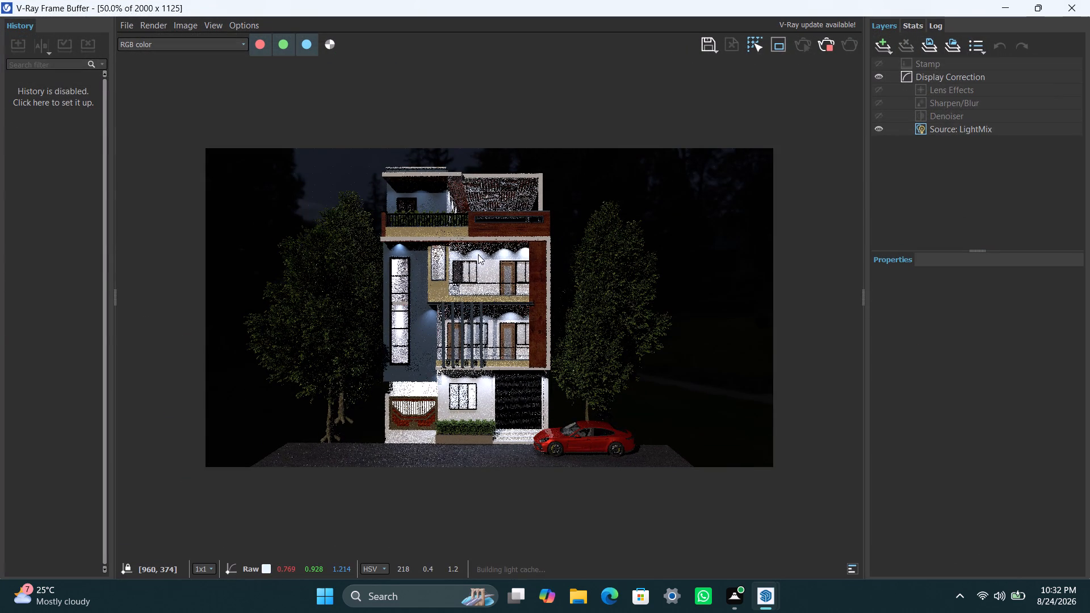
pyautogui.scroll(2, 479, 274)
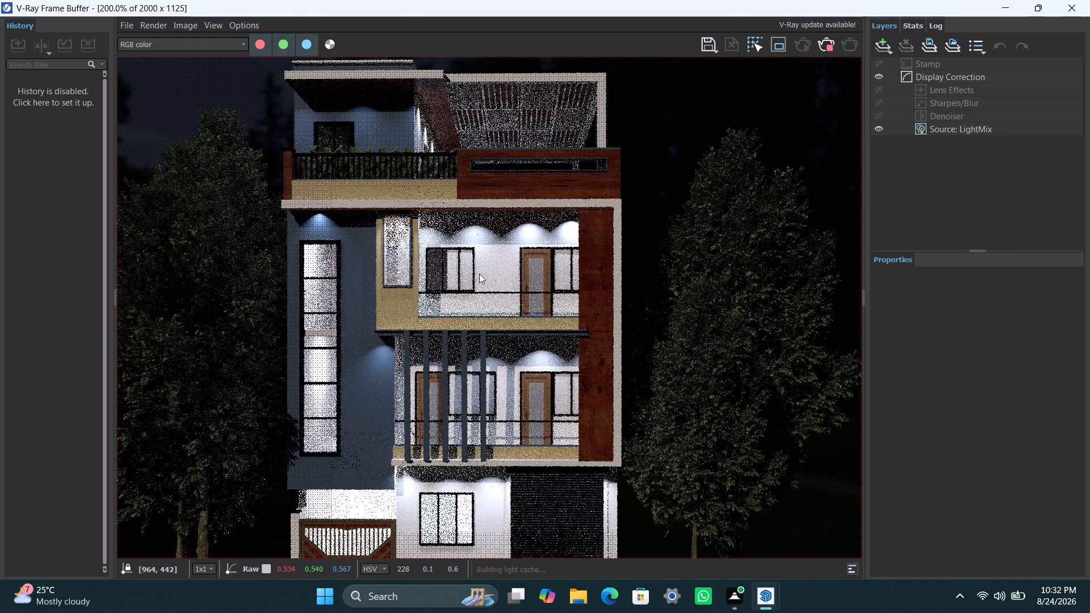
pyautogui.scroll(-2, 479, 275)
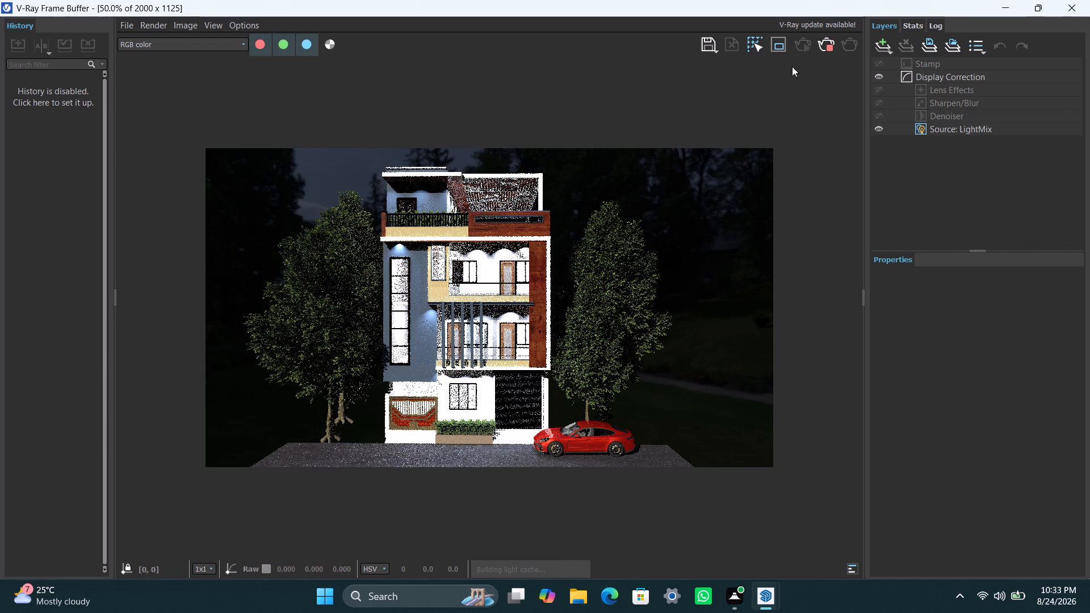
pyautogui.click(829, 48)
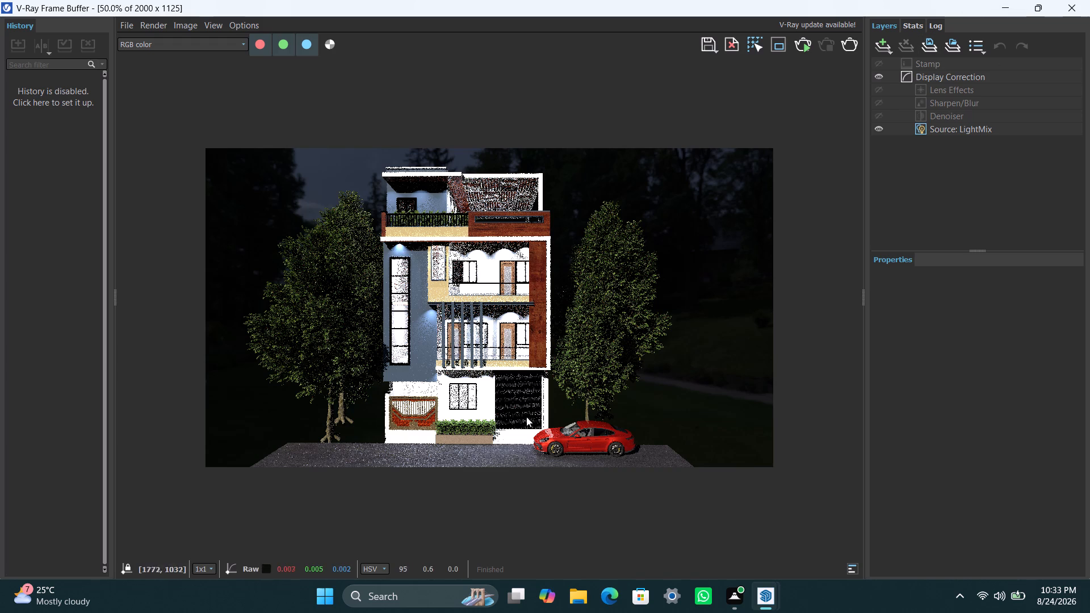
pyautogui.scroll(2, 476, 231)
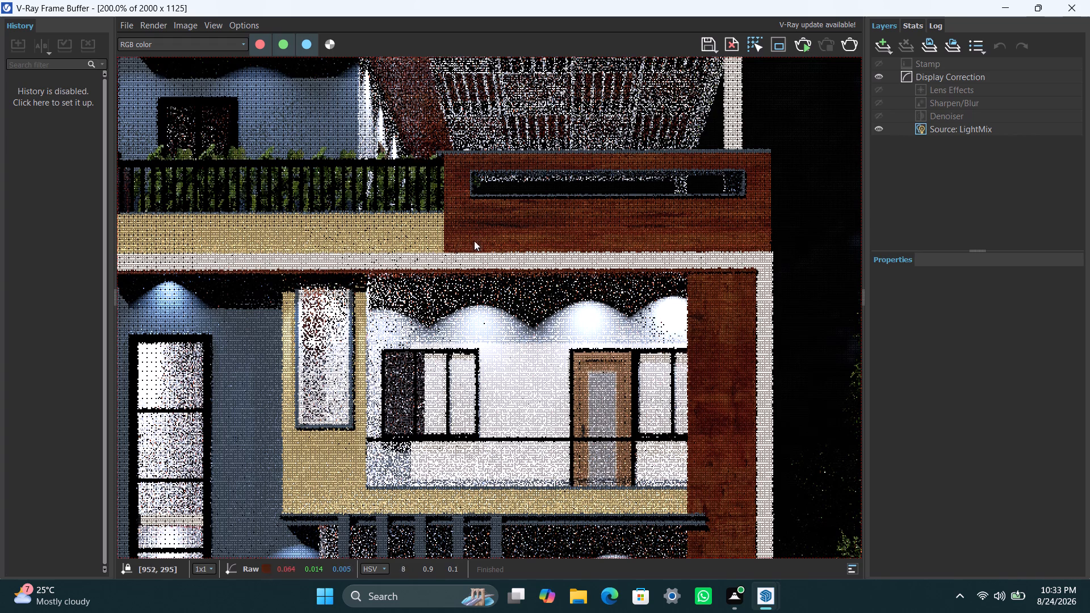
pyautogui.scroll(-1, 484, 295)
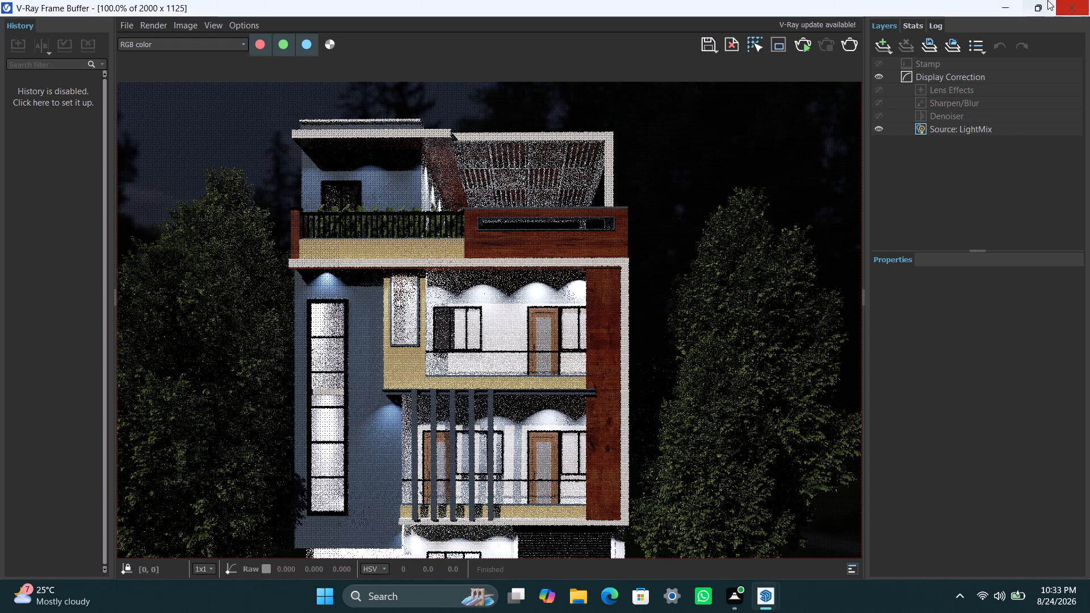
pyautogui.click(1002, 5)
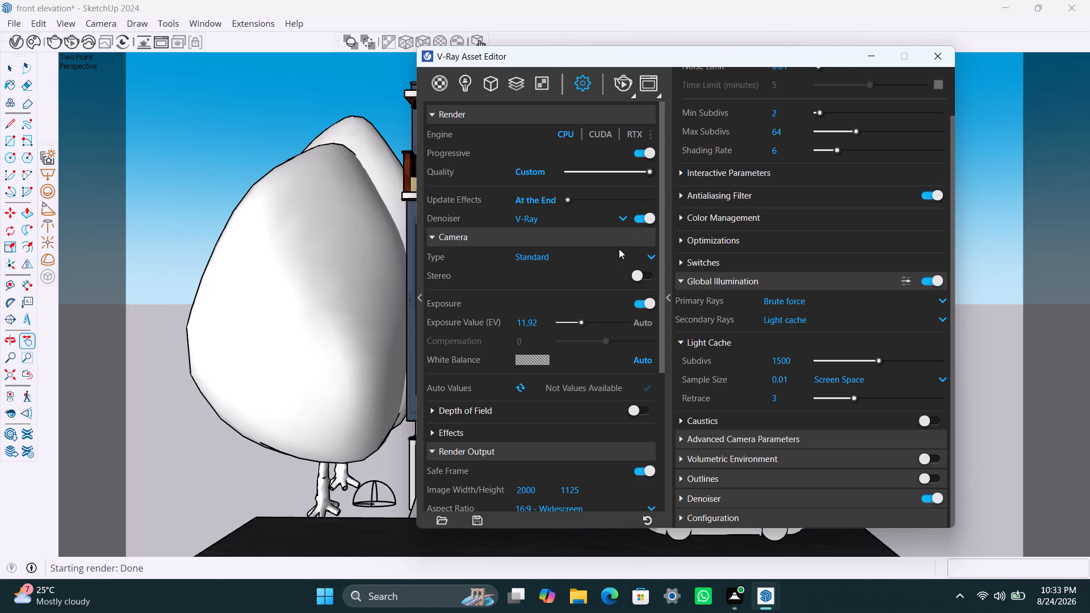
# Turn off automatic white balance for the V-Ray camera, leaving its colour white.
pyautogui.click(582, 323)
pyautogui.click(534, 359)
pyautogui.click(642, 358)
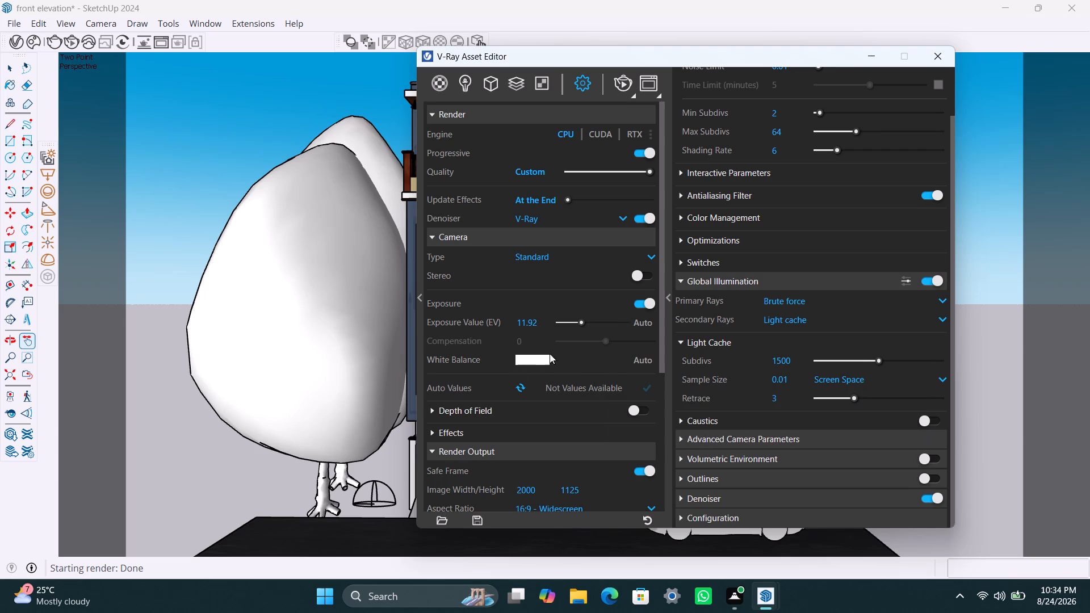
pyautogui.moveTo(603, 340); pyautogui.dragTo(627, 340)
# Lower the V-Ray camera's Exposure Value (EV) to its minimum of -15 and put the Asset Editor away.
pyautogui.moveTo(582, 320); pyautogui.dragTo(580, 322)
pyautogui.moveTo(580, 322); pyautogui.dragTo(595, 322)
pyautogui.moveTo(595, 322); pyautogui.dragTo(632, 322)
pyautogui.click(877, 56)
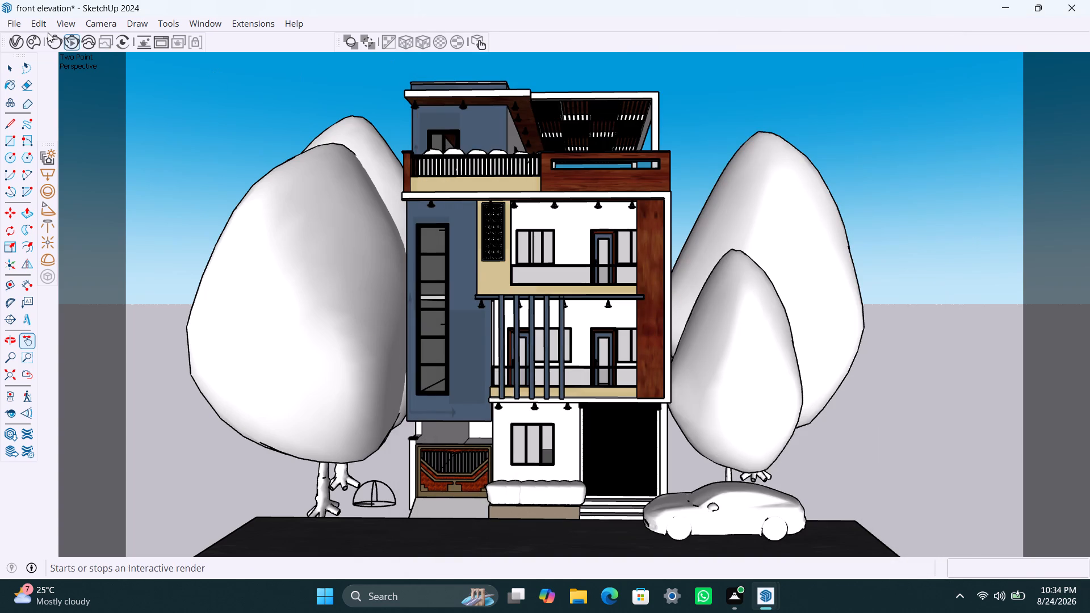
# Start an interactive V-Ray render with the new camera settings and view the whole elevation in the enlarged frame buffer.
pyautogui.click(74, 44)
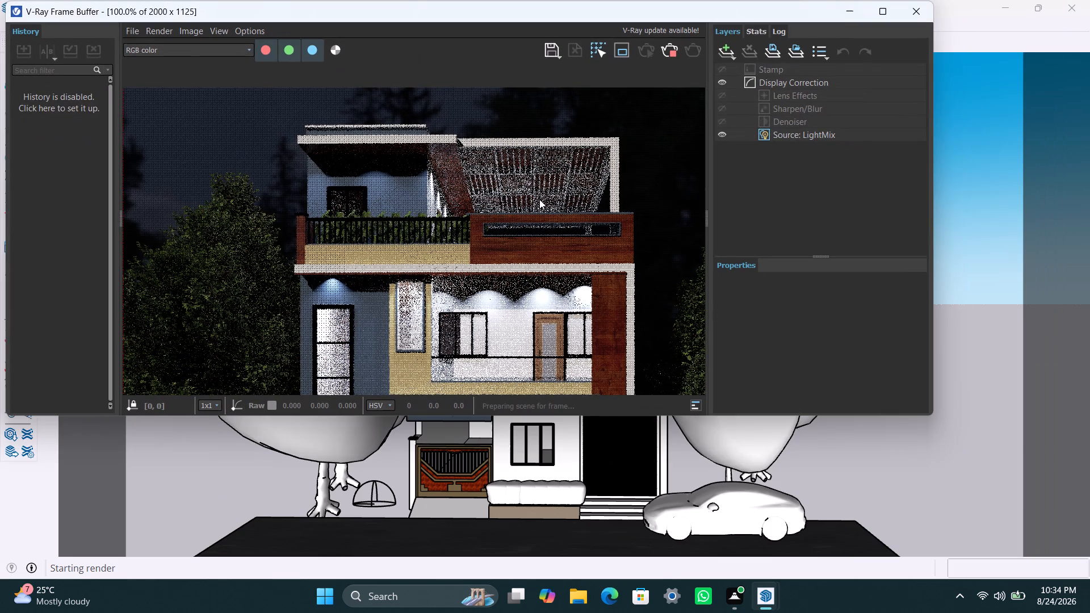
pyautogui.click(875, 13)
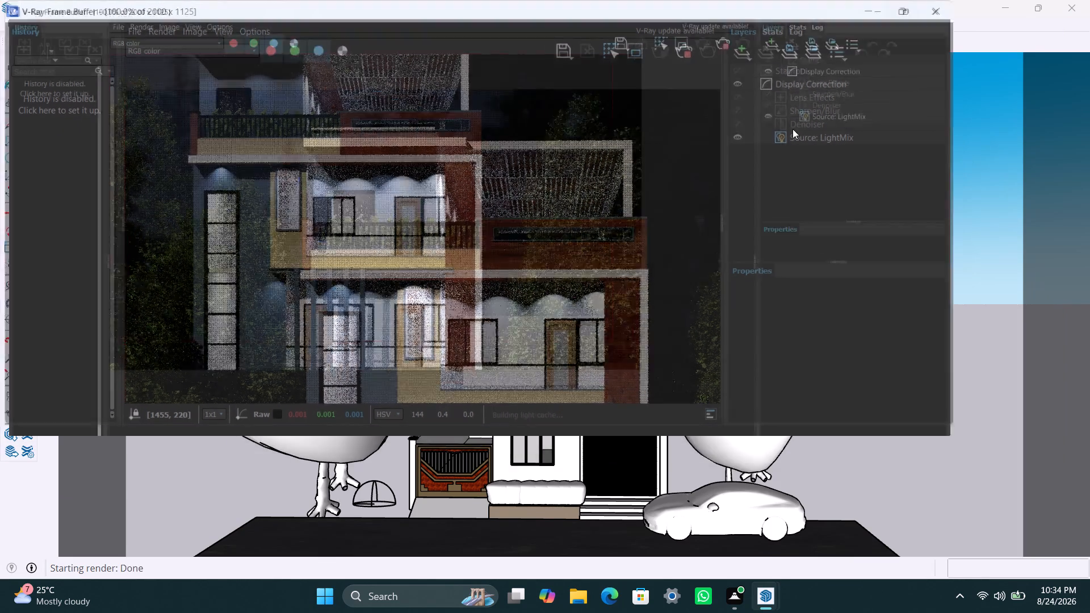
pyautogui.scroll(-1, 620, 271)
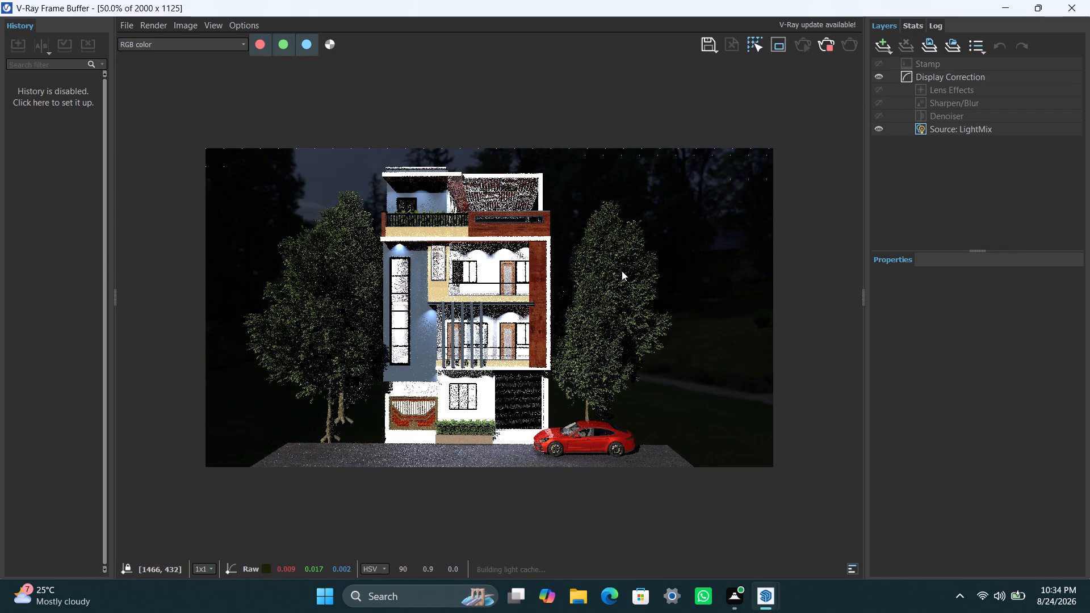
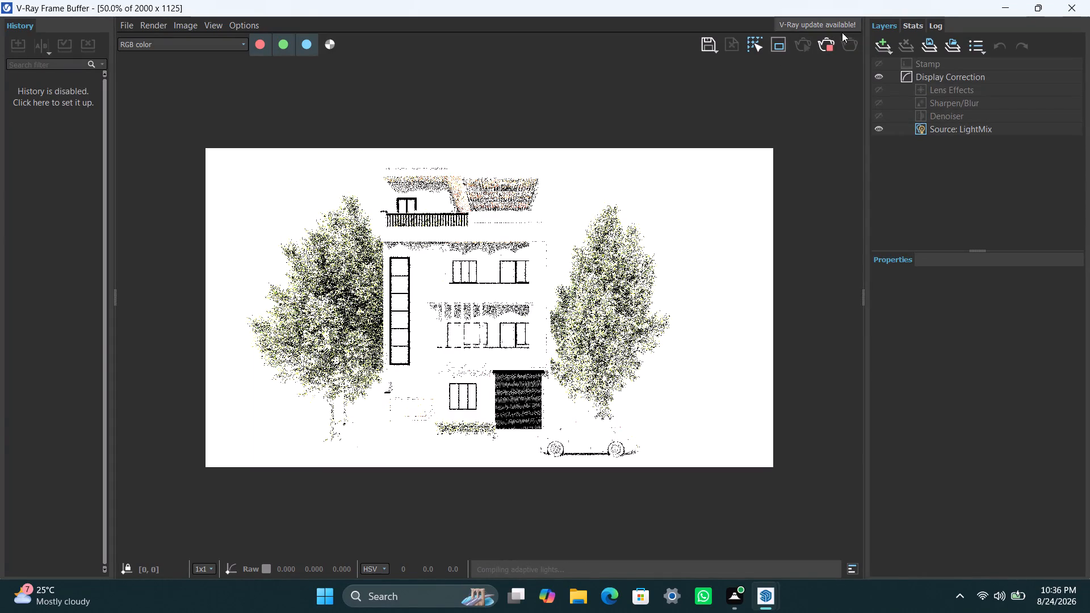
# Stop the running V-Ray render and close the frame buffer.
pyautogui.click(829, 45)
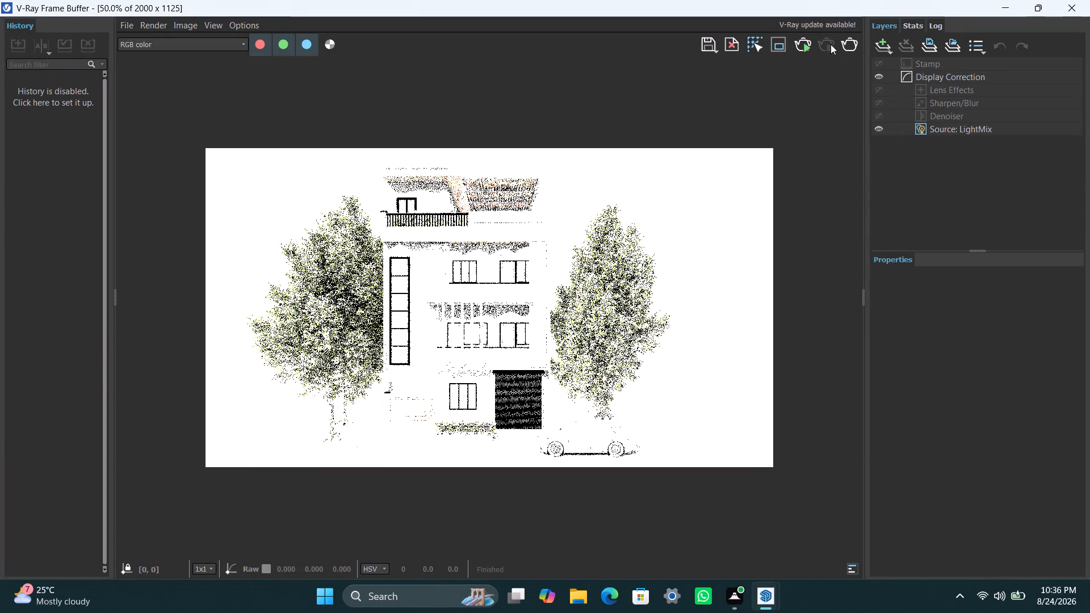
pyautogui.click(1076, 13)
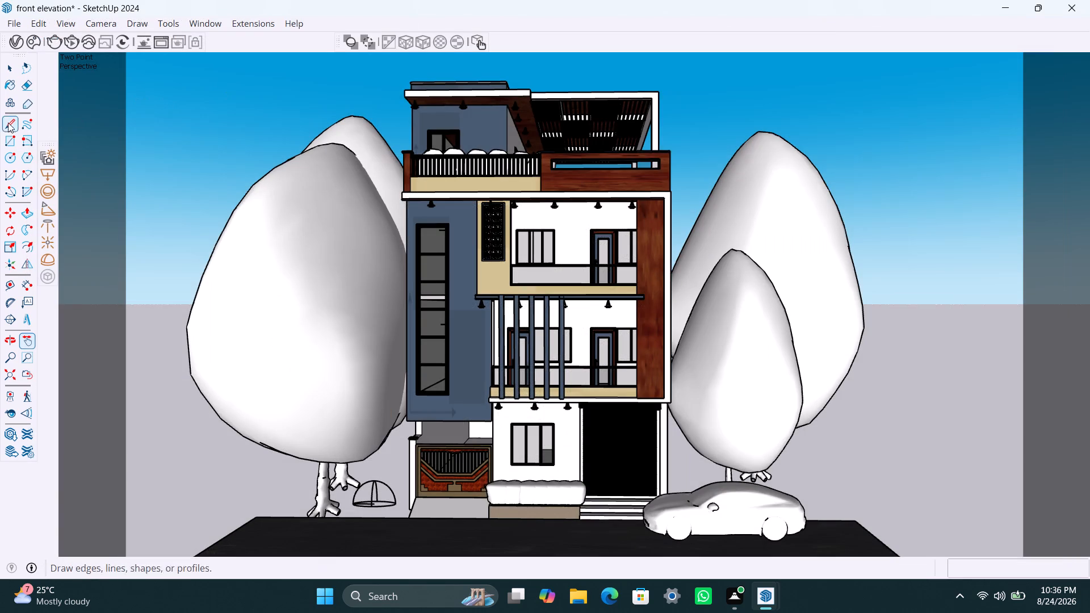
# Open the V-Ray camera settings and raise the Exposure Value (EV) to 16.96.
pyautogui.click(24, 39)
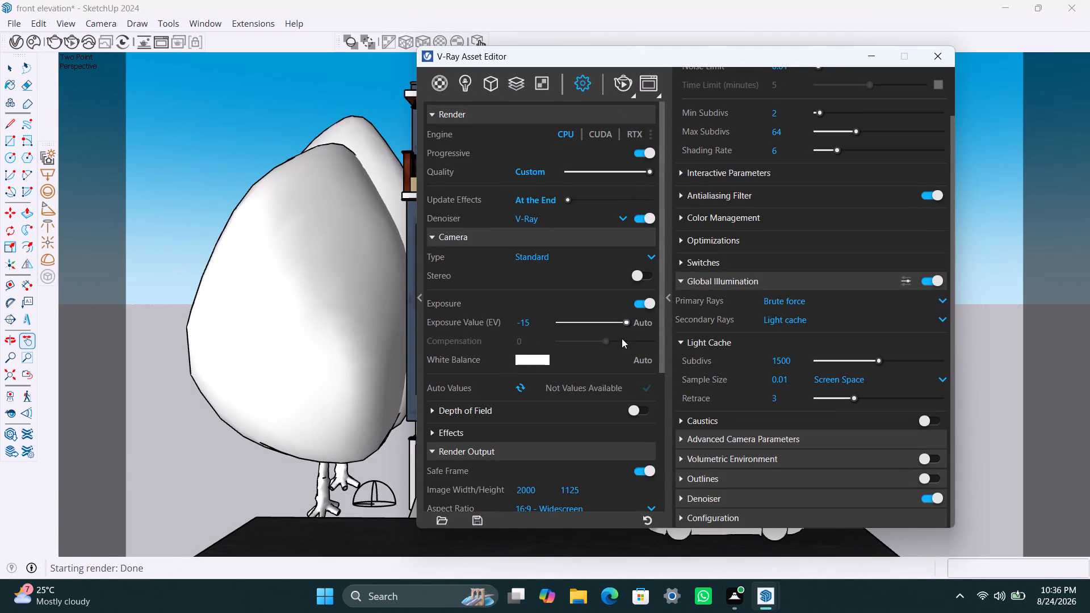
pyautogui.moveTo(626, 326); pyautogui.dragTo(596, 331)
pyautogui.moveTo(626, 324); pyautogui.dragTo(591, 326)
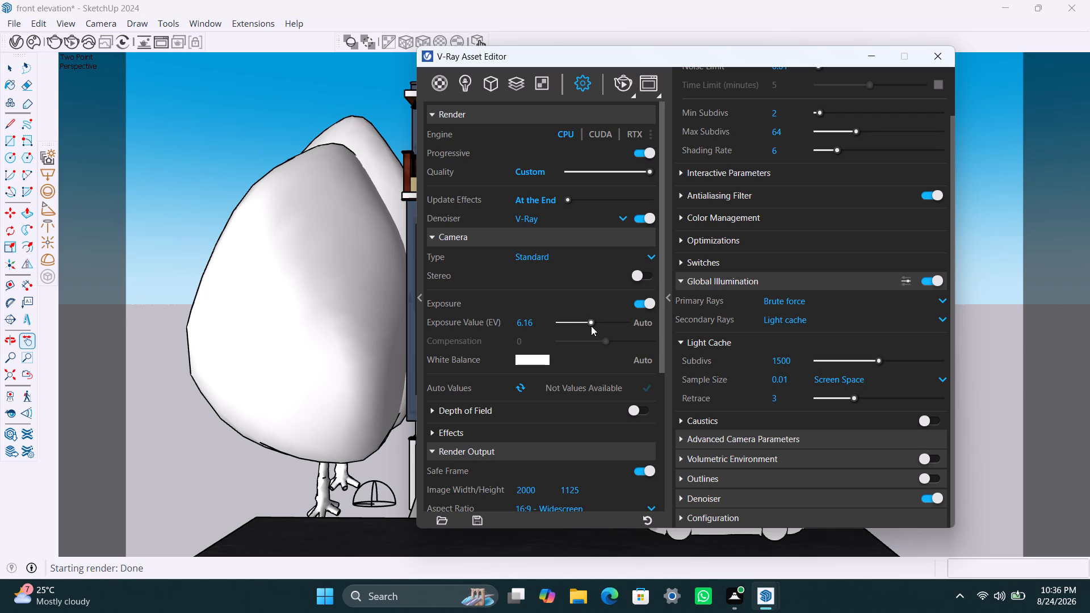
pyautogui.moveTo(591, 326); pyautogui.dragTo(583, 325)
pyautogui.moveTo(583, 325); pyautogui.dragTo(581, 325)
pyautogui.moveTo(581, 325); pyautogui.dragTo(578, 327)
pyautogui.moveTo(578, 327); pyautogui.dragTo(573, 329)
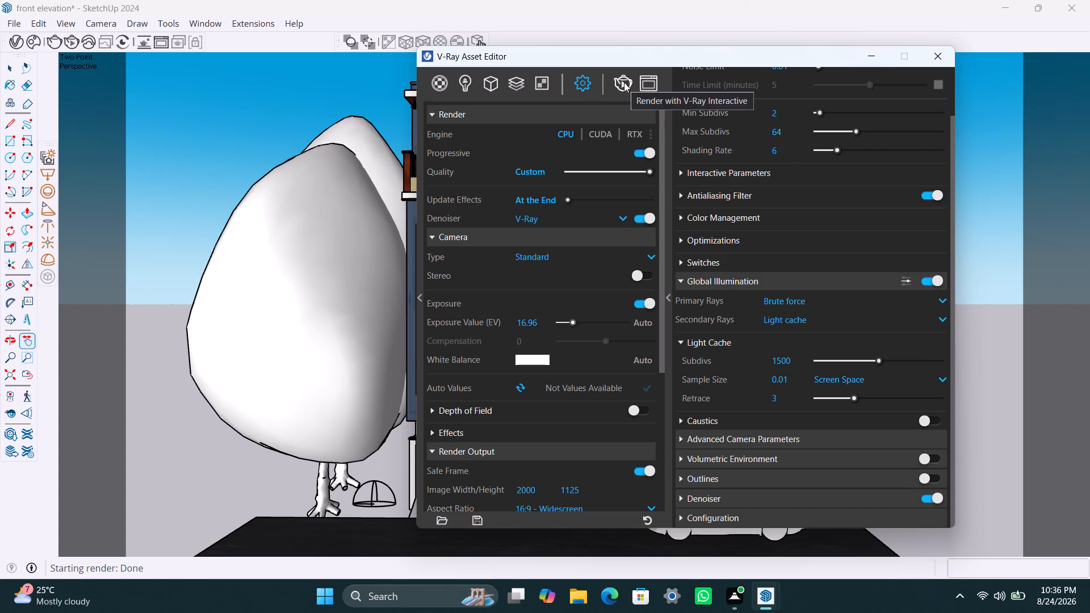
# Turn on automatic white balance for the V-Ray camera.
pyautogui.click(644, 362)
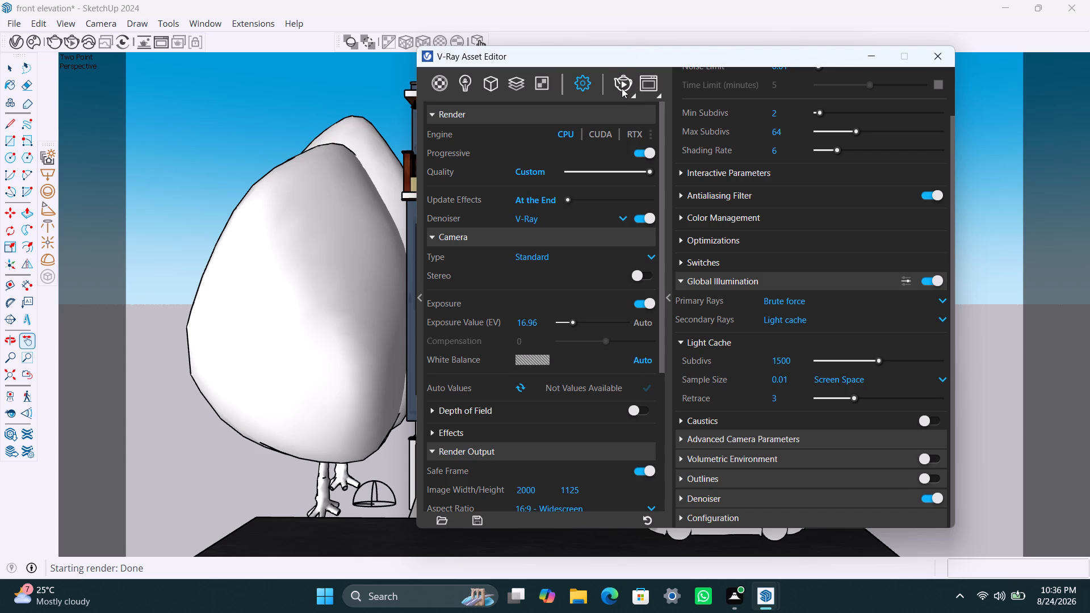
# Run an interactive V-Ray test render with the new exposure and white balance, view the elevation, stop it and put the frame buffer away.
pyautogui.click(622, 87)
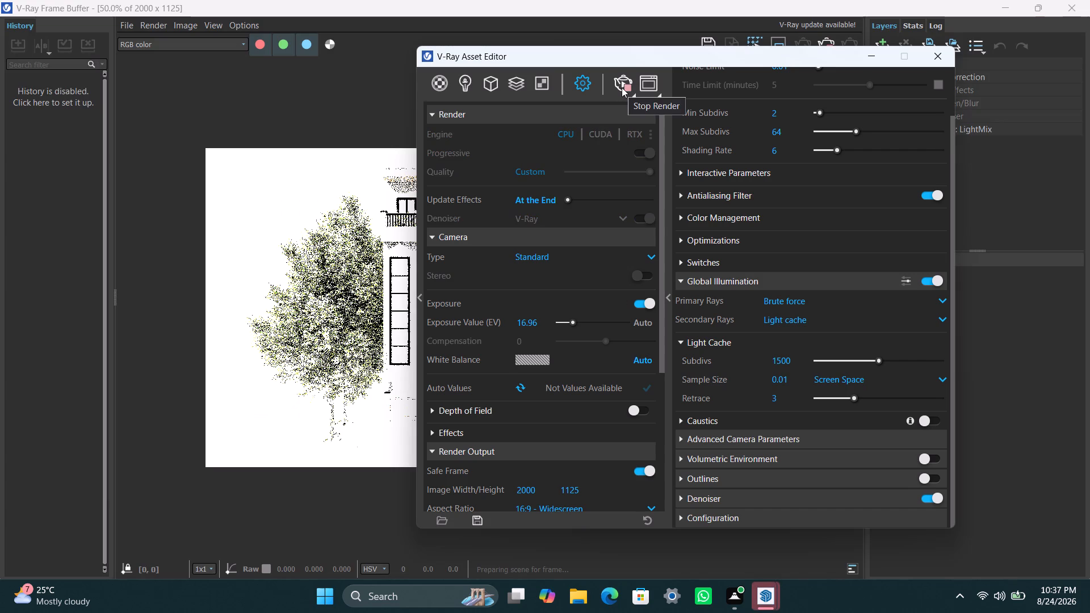
pyautogui.click(875, 52)
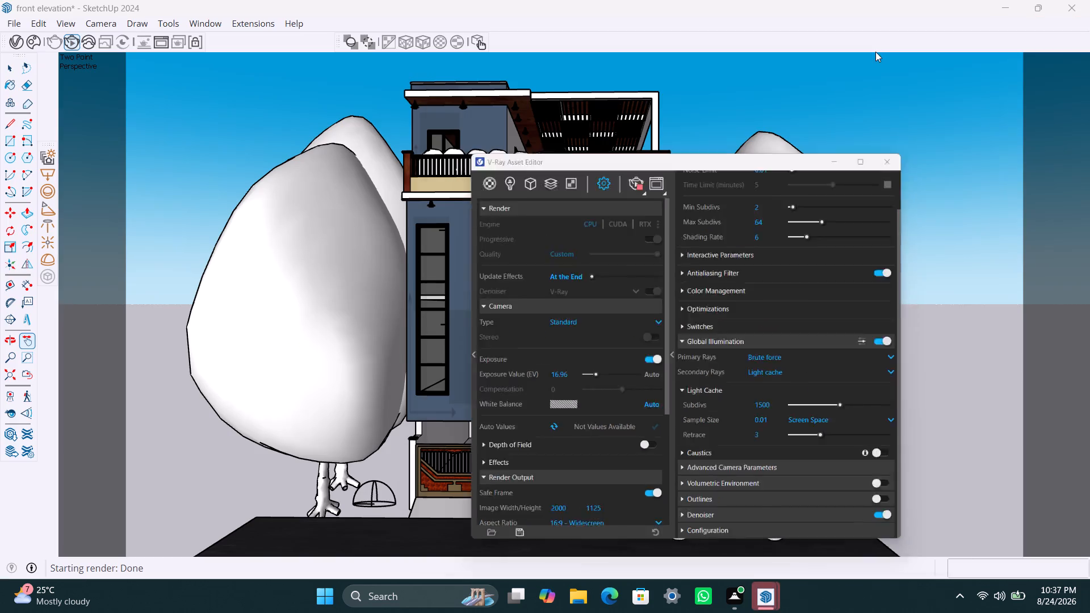
pyautogui.click(763, 590)
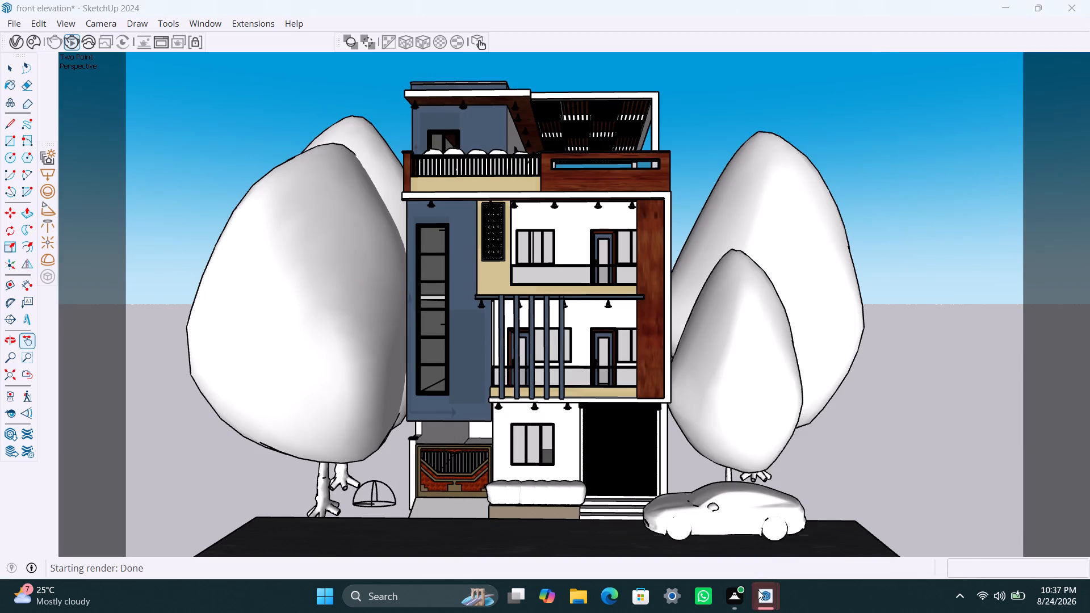
pyautogui.click(832, 539)
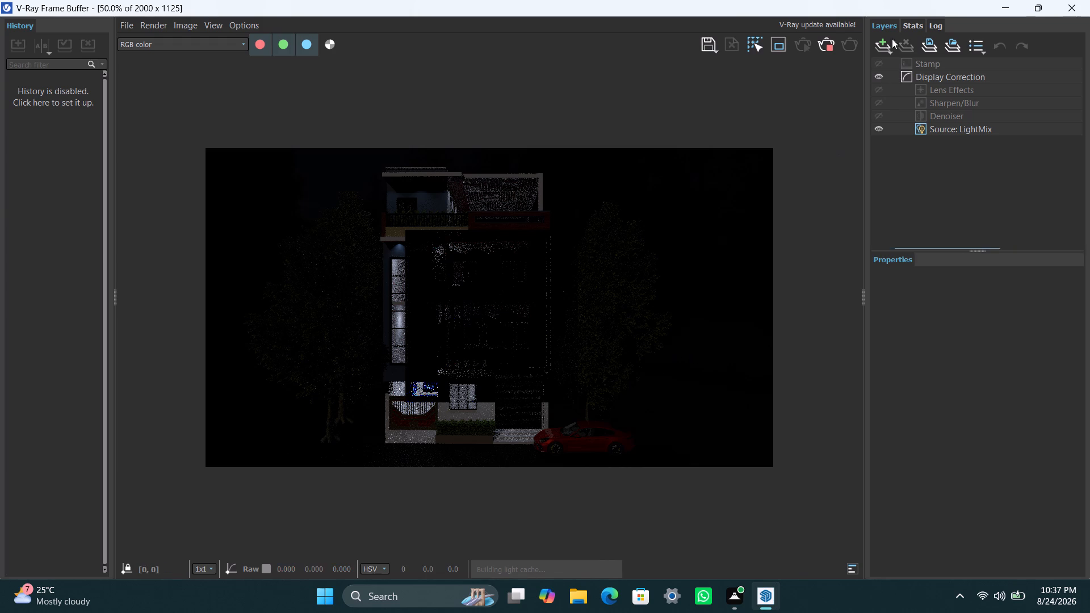
pyautogui.click(832, 47)
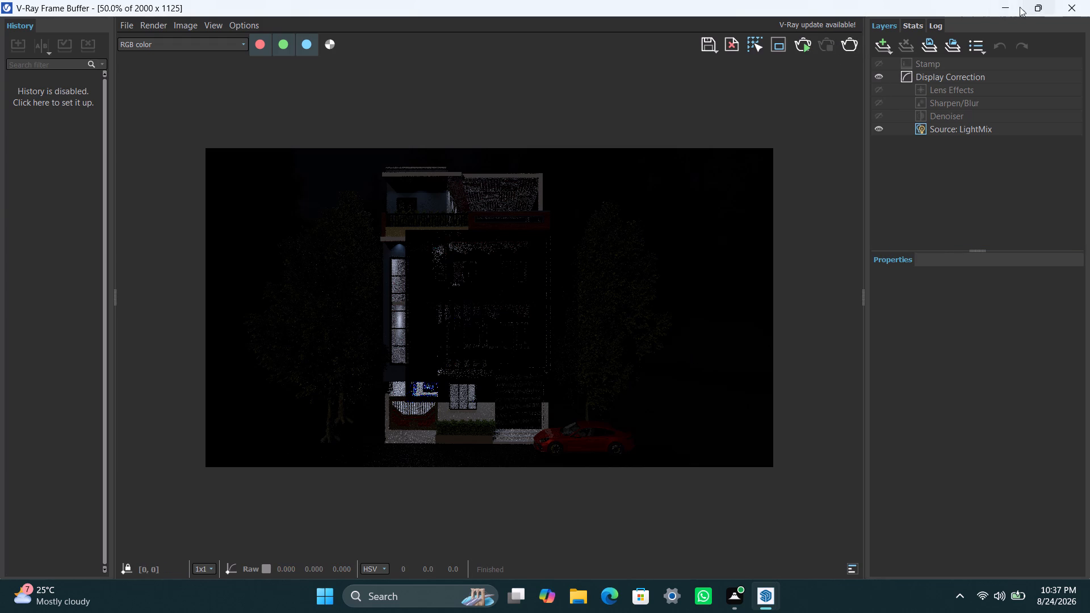
pyautogui.click(1003, 3)
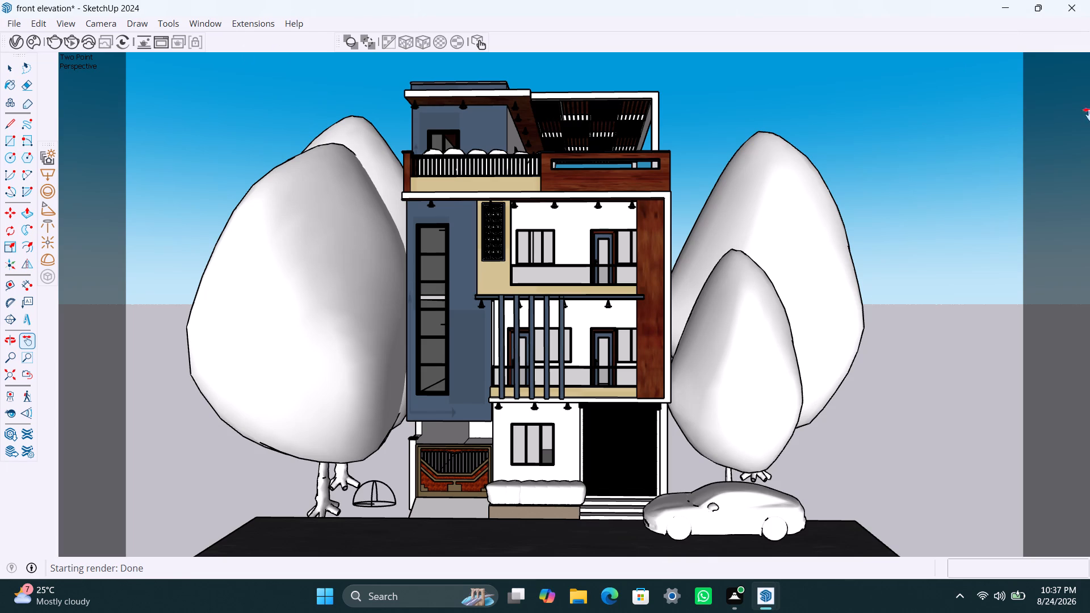
# Reopen the V-Ray camera settings and set the Exposure Value (EV) to 10.88.
pyautogui.click(20, 40)
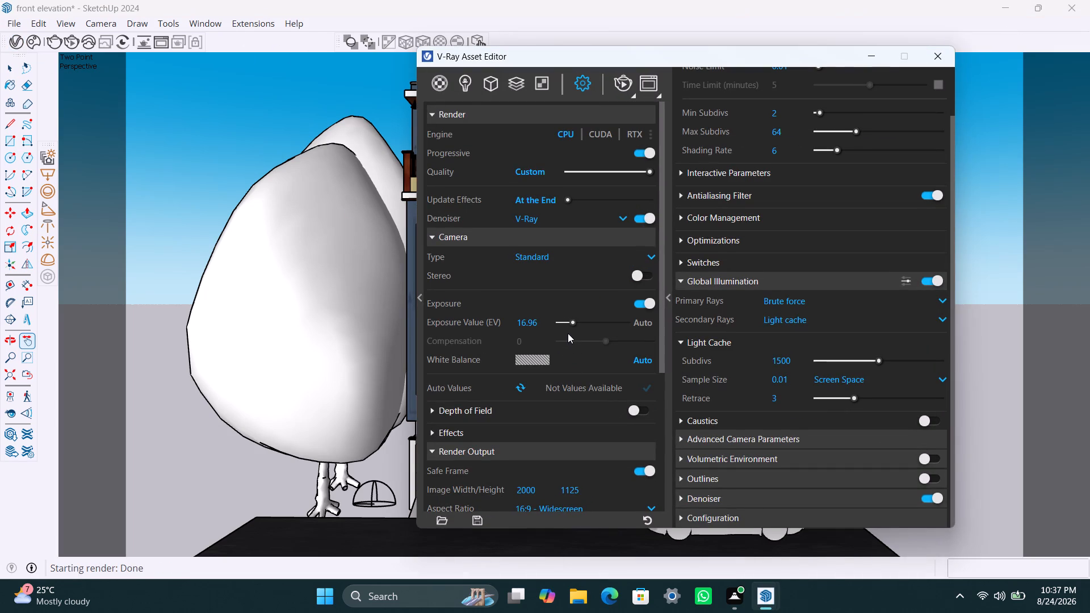
pyautogui.moveTo(571, 323); pyautogui.dragTo(575, 322)
pyautogui.moveTo(575, 322); pyautogui.dragTo(563, 324)
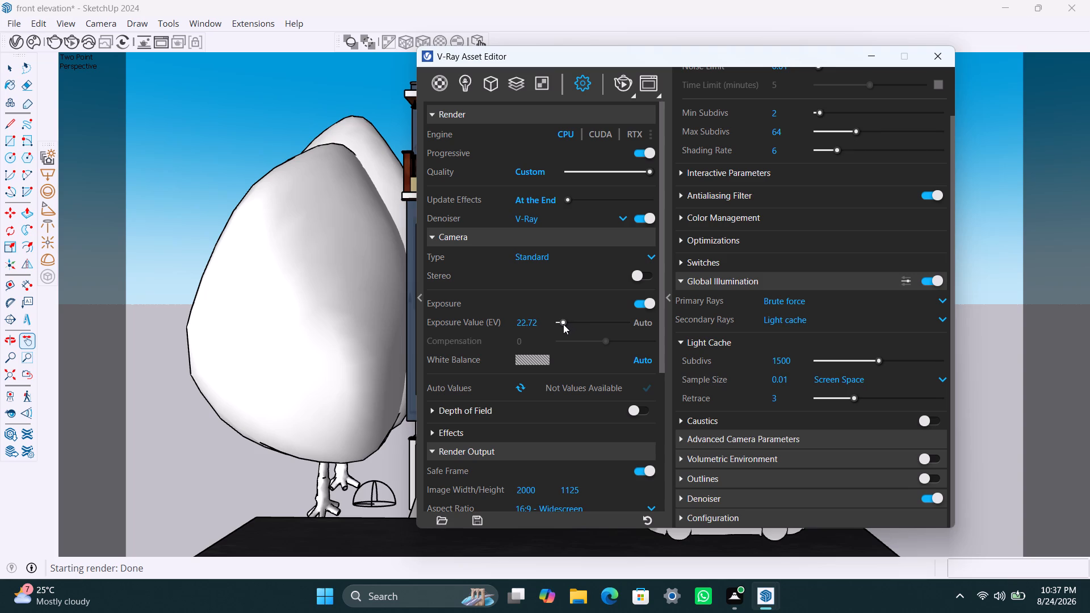
pyautogui.moveTo(563, 324); pyautogui.dragTo(553, 335)
pyautogui.moveTo(556, 322); pyautogui.dragTo(570, 328)
pyautogui.click(572, 328)
pyautogui.moveTo(571, 322); pyautogui.dragTo(587, 323)
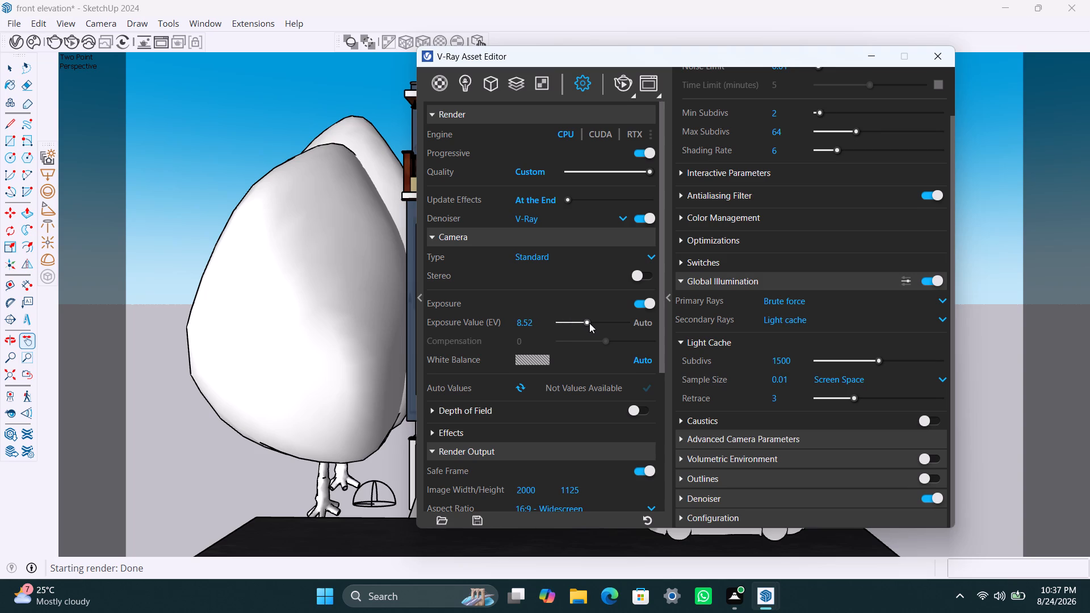
pyautogui.click(586, 321)
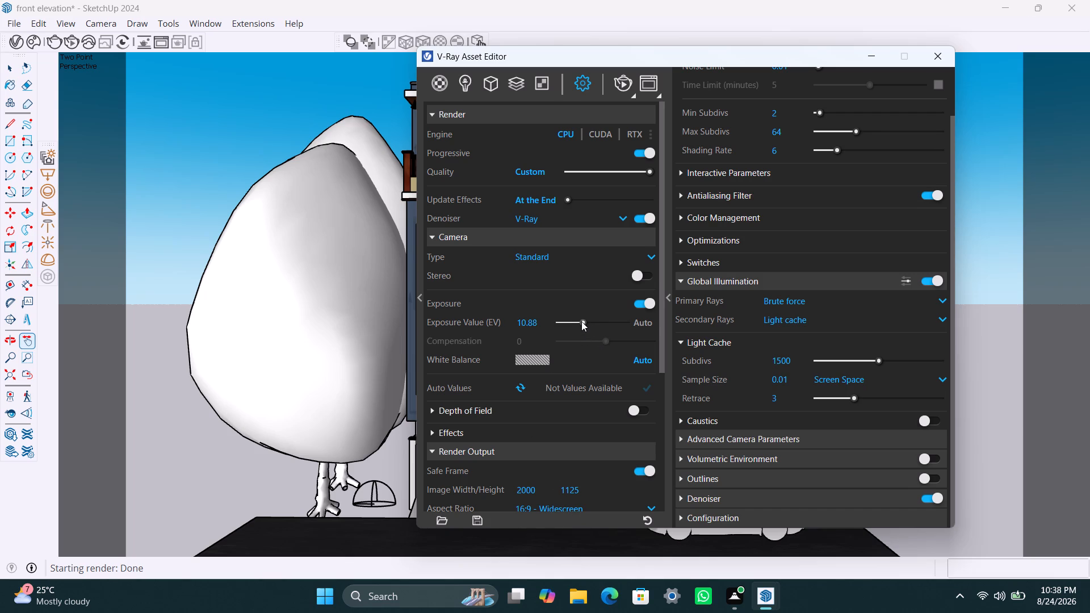
pyautogui.click(581, 321)
pyautogui.scroll(6, 581, 321)
pyautogui.click(581, 321)
# Start another interactive V-Ray render, keeping the camera Type at Standard, put the Asset Editor away and bring up the frame buffer.
pyautogui.click(626, 85)
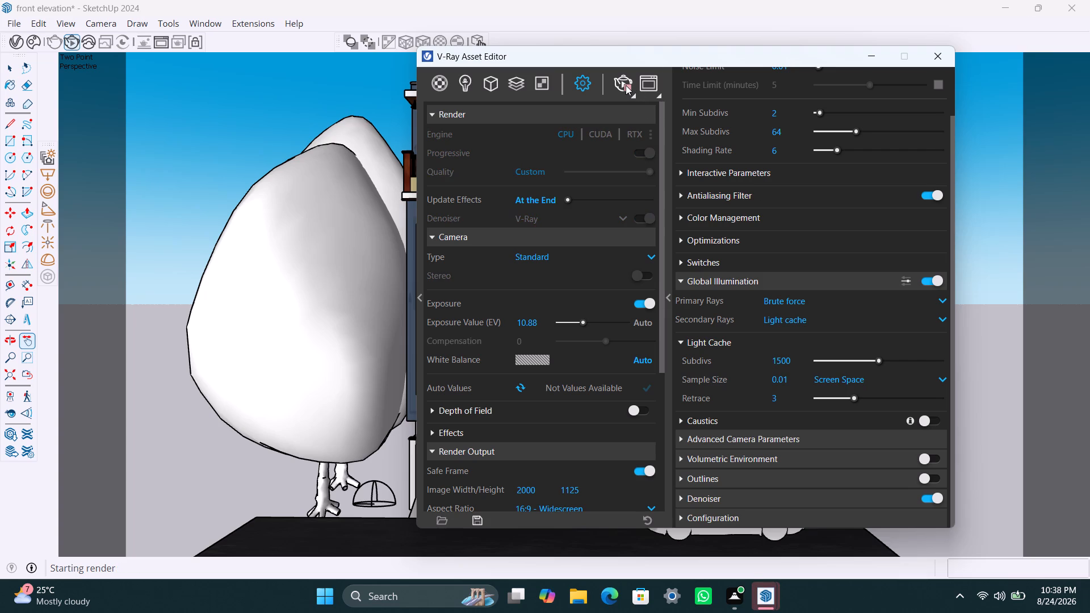
pyautogui.click(652, 262)
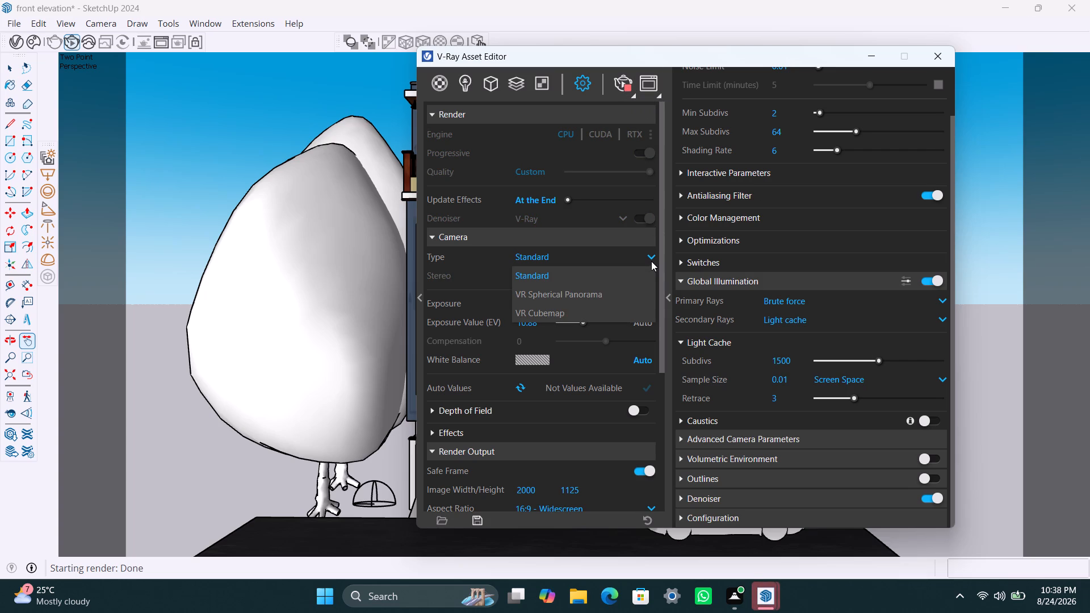
pyautogui.click(566, 276)
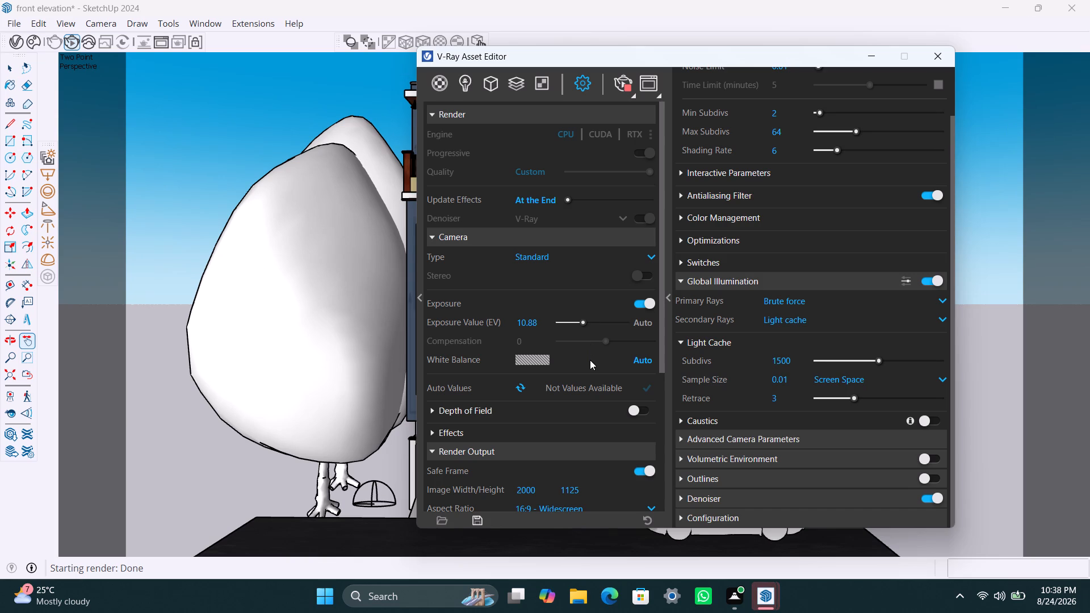
pyautogui.scroll(-2, 752, 463)
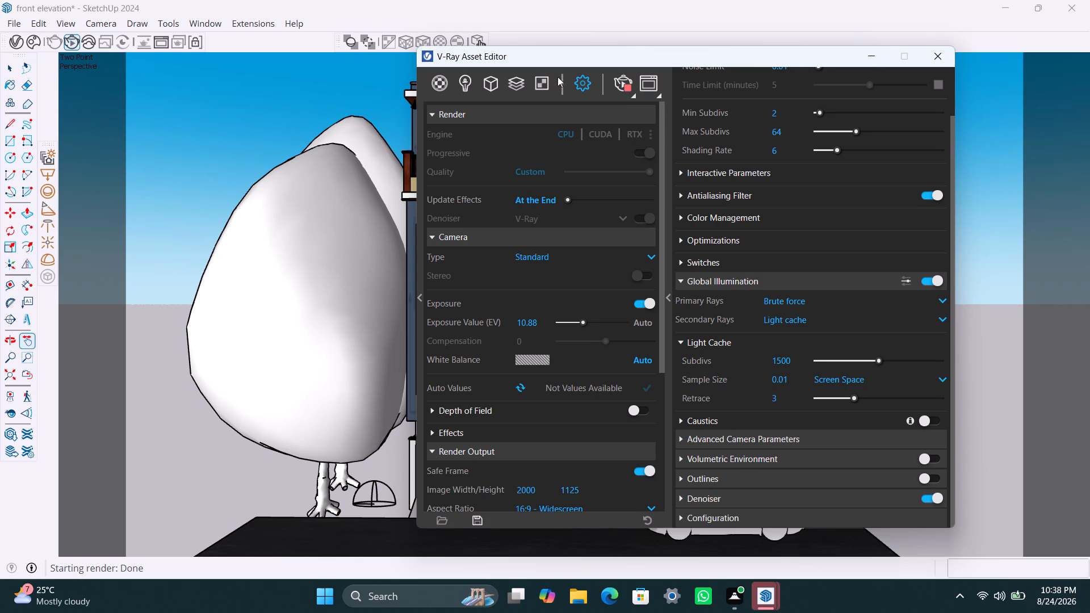
pyautogui.click(867, 55)
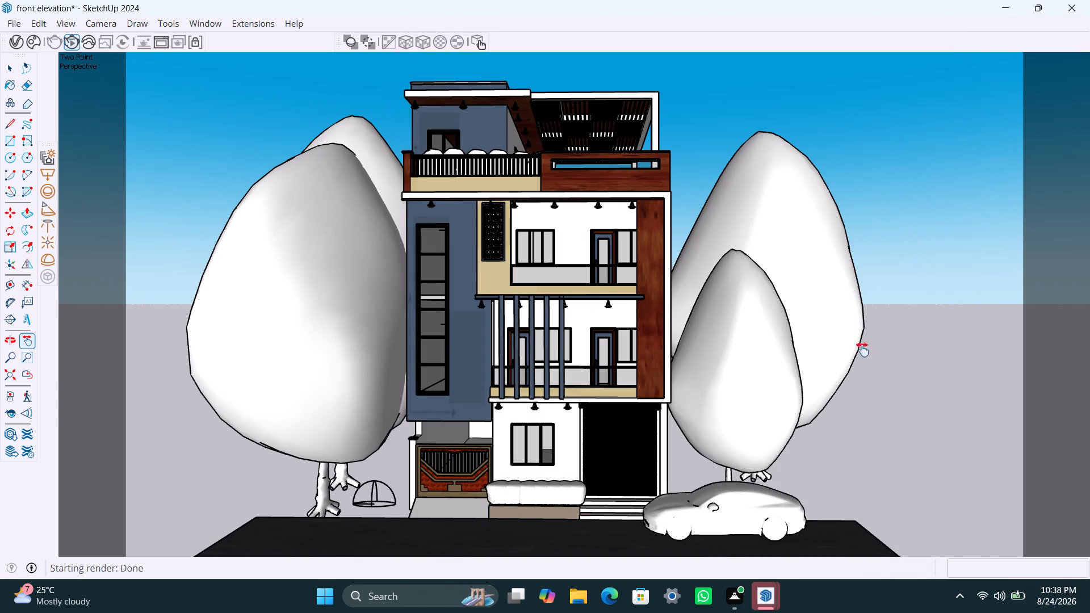
pyautogui.click(763, 601)
pyautogui.click(842, 542)
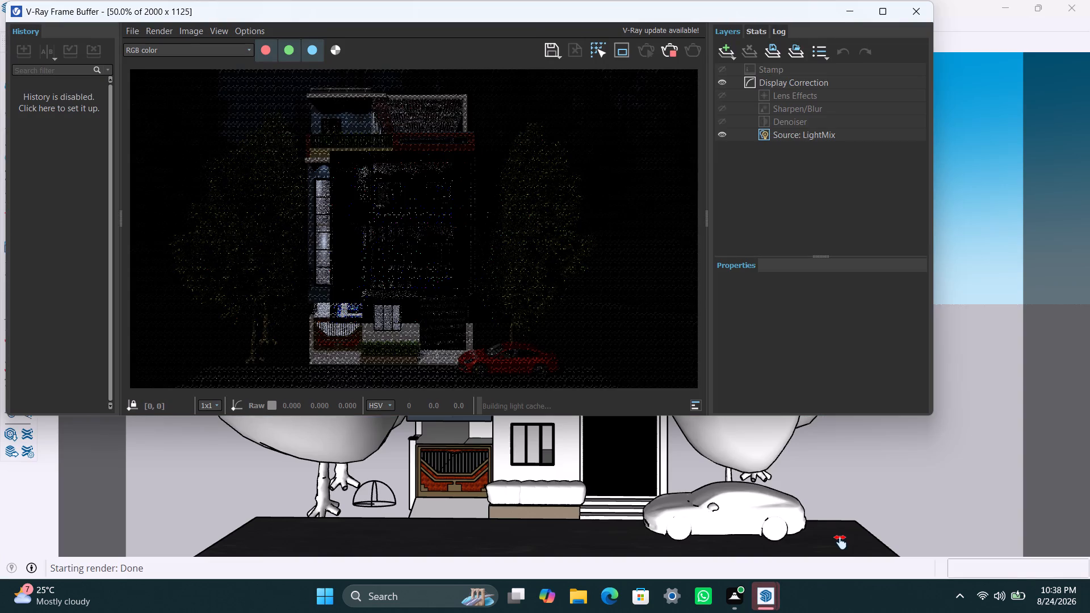
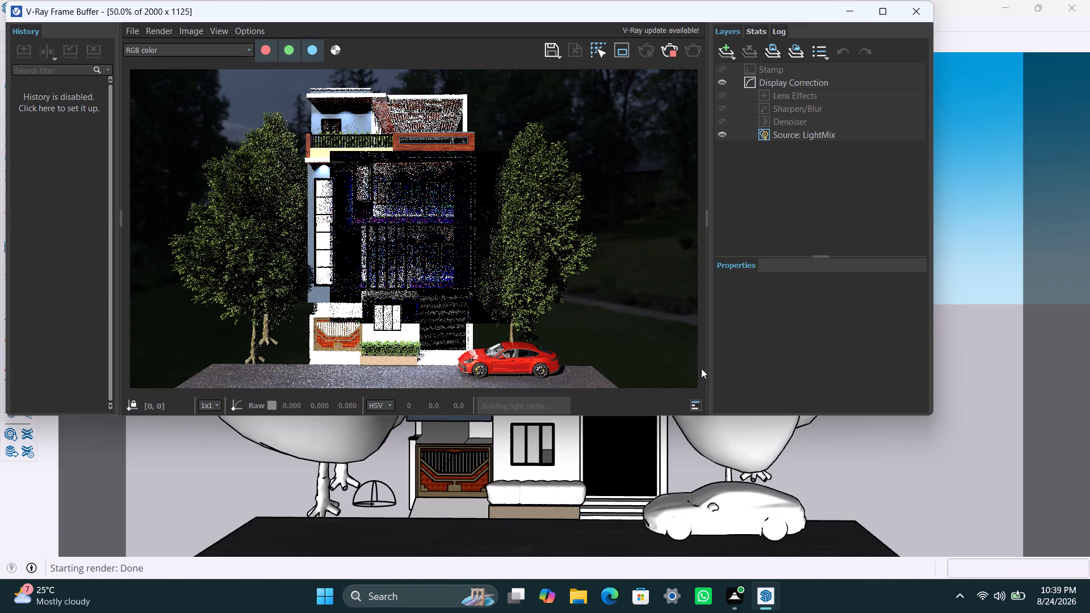
# Examine the test render of the elevation enlarged and close up, stop the rendering and close the frame buffer.
pyautogui.click(883, 7)
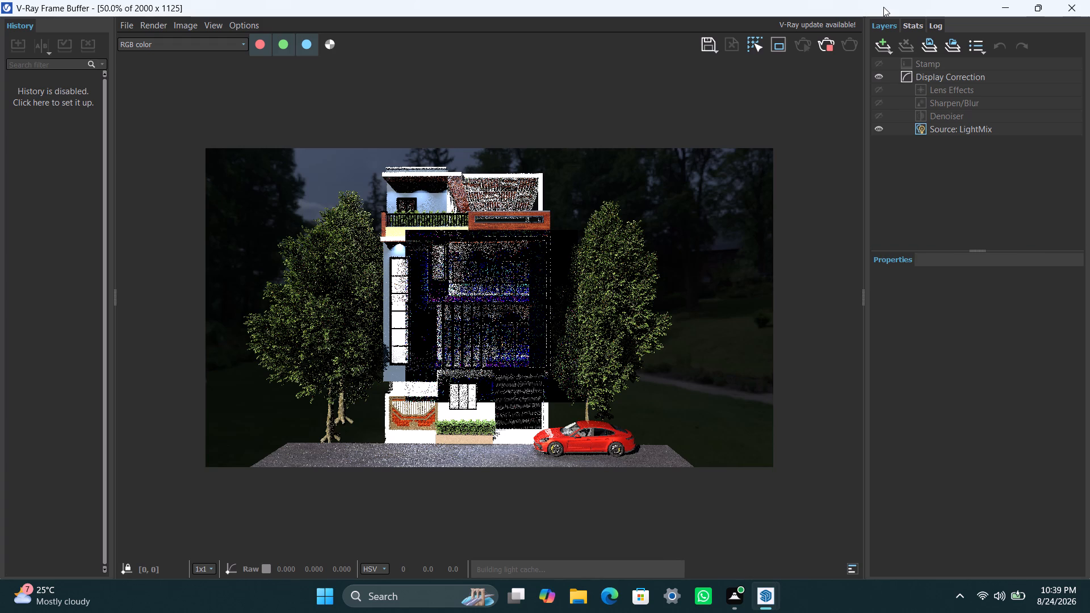
pyautogui.scroll(2, 499, 268)
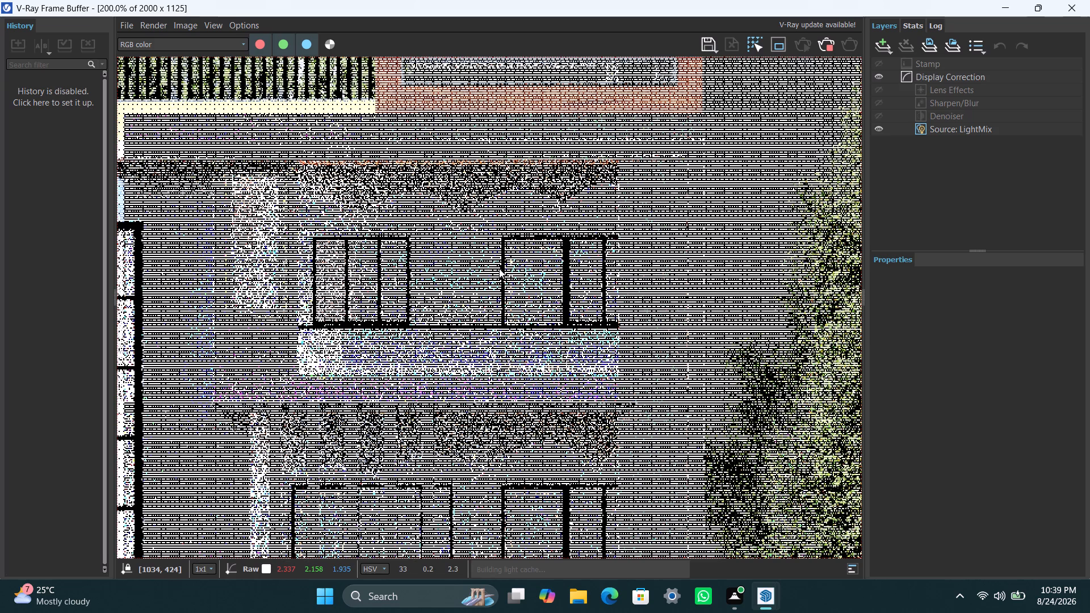
pyautogui.scroll(-2, 506, 289)
pyautogui.scroll(-4, 526, 231)
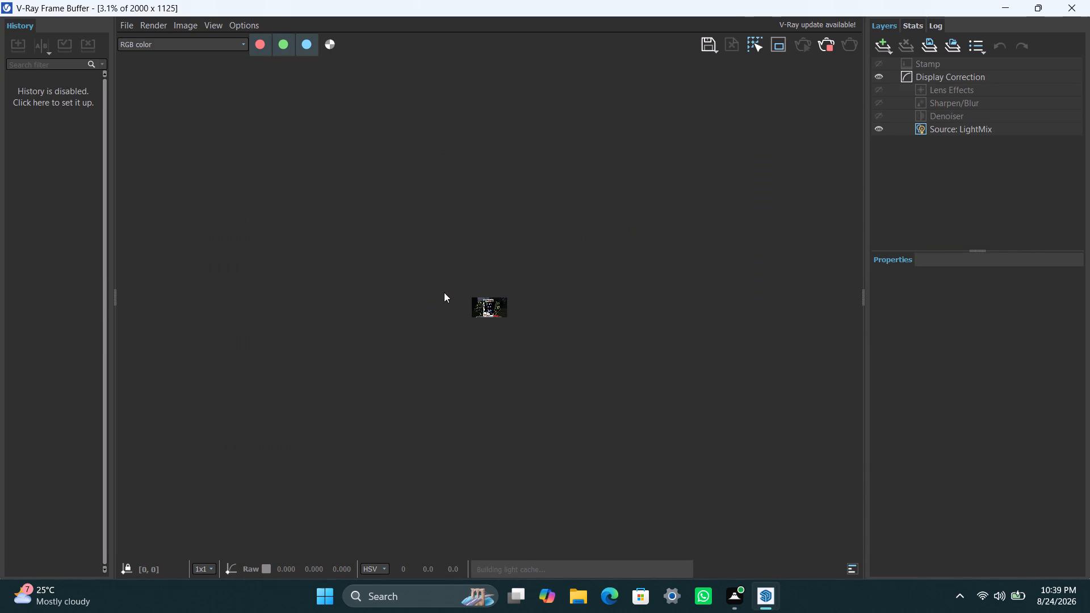
pyautogui.scroll(3, 444, 292)
pyautogui.scroll(3, 491, 310)
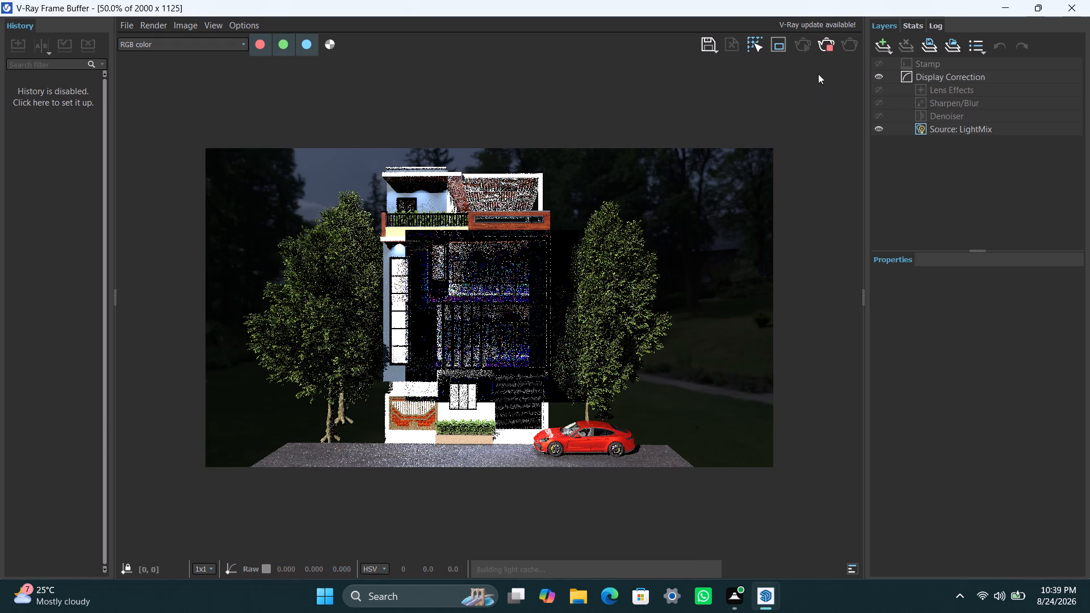
pyautogui.click(827, 44)
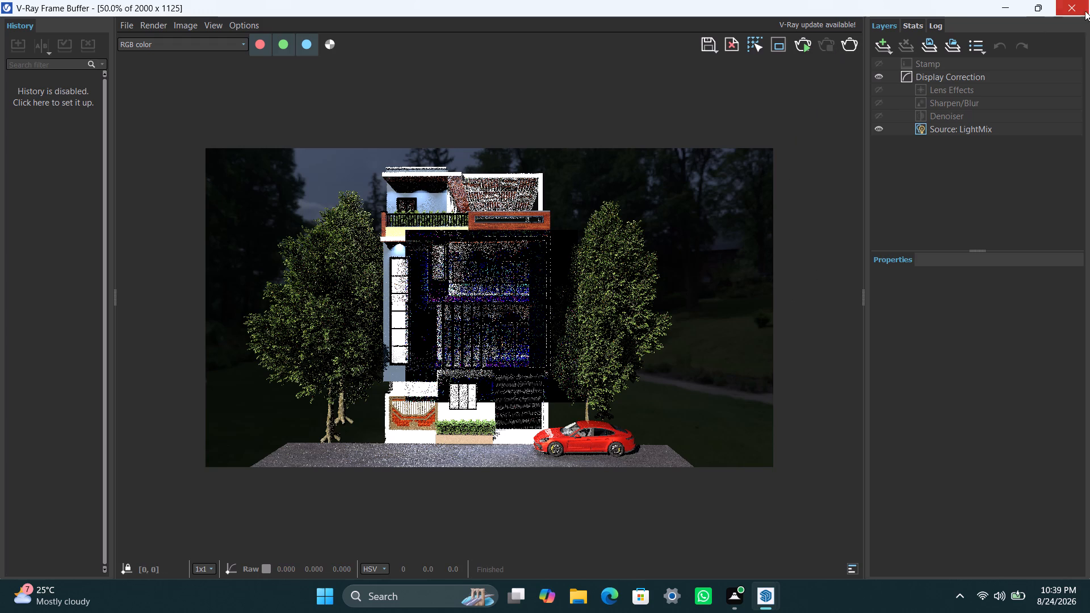
pyautogui.click(1068, 2)
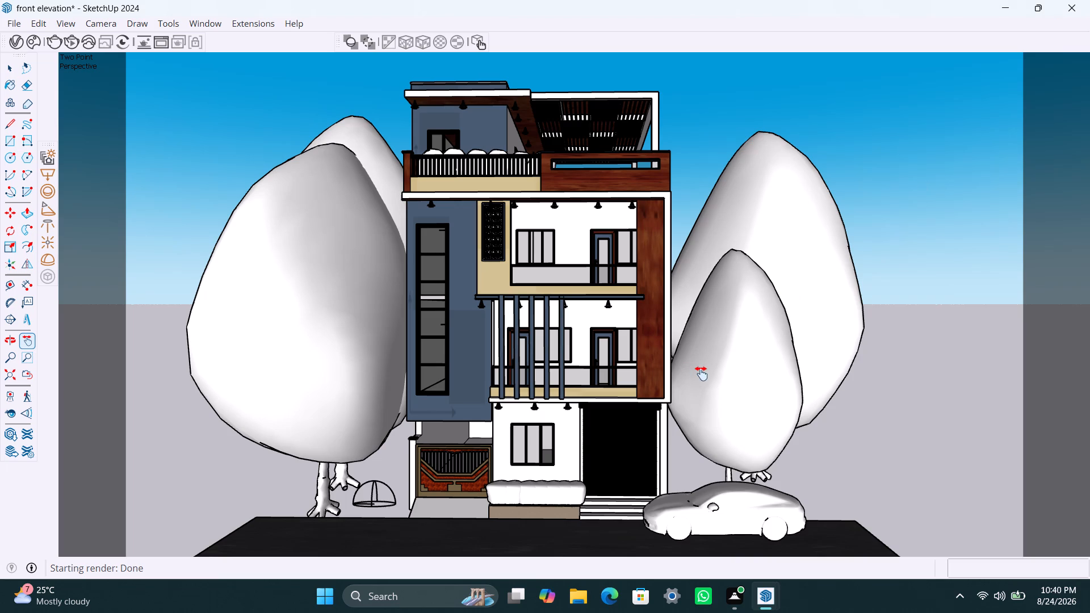
# Save the front elevation model and close SketchUp.
pyautogui.hotkey('ctrl', 's')
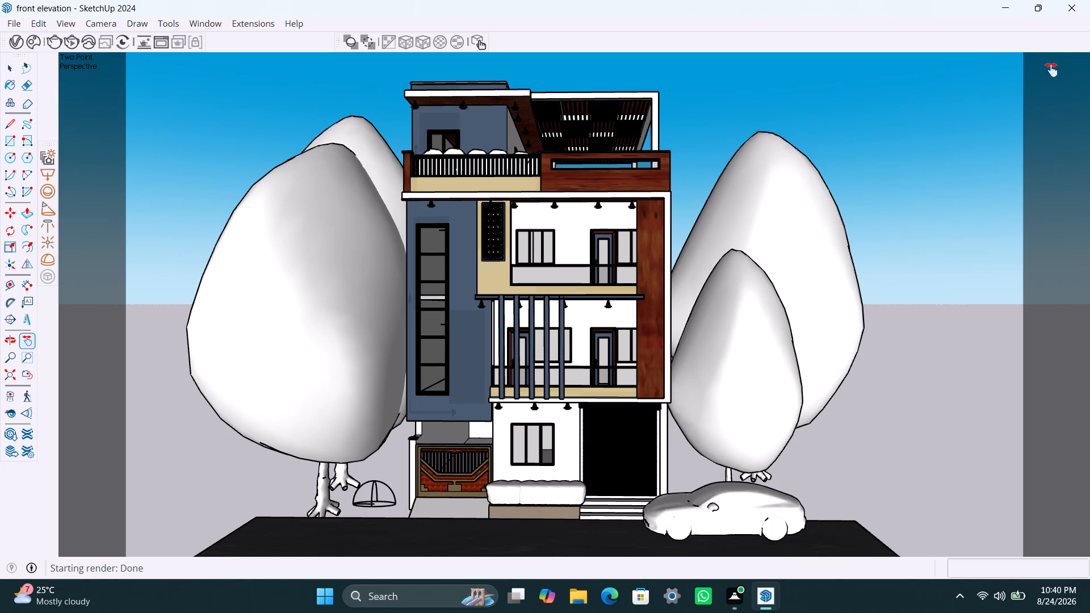
pyautogui.click(1067, 11)
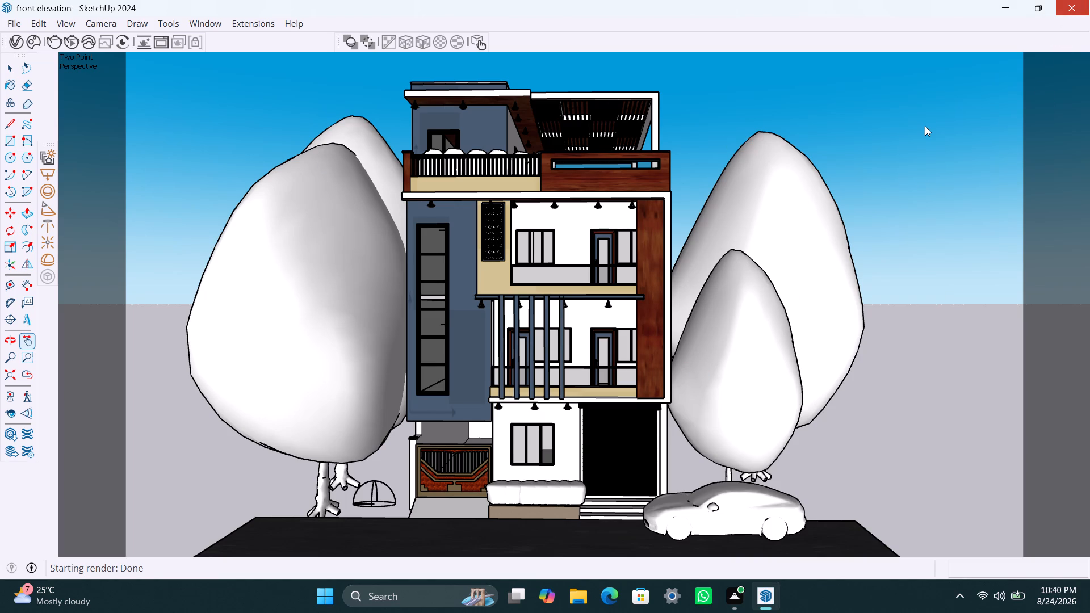
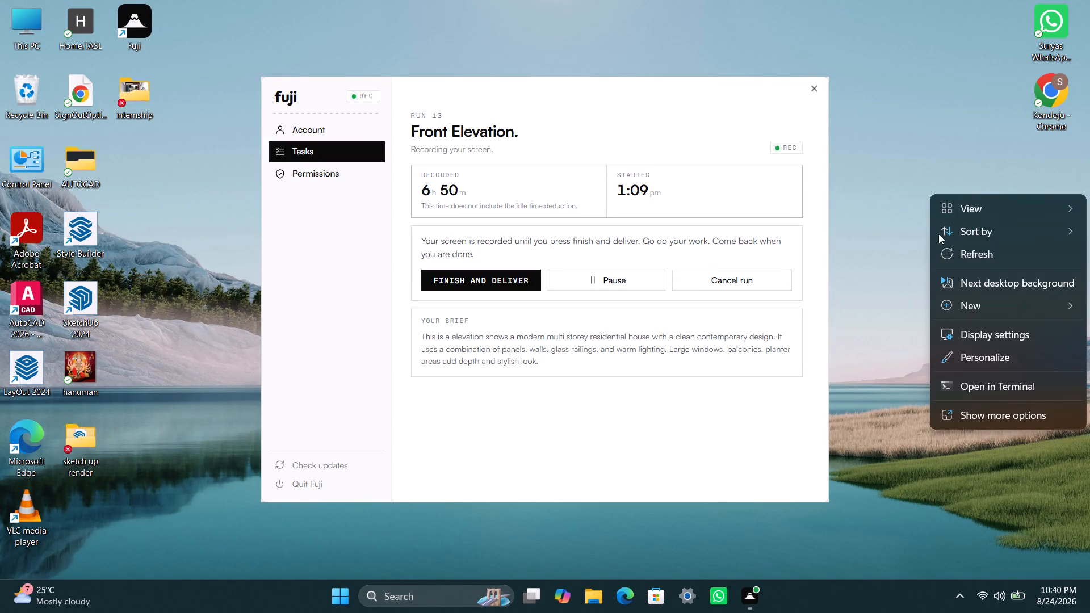
# Refresh the desktop and launch SketchUp 2024 again.
pyautogui.click(948, 249)
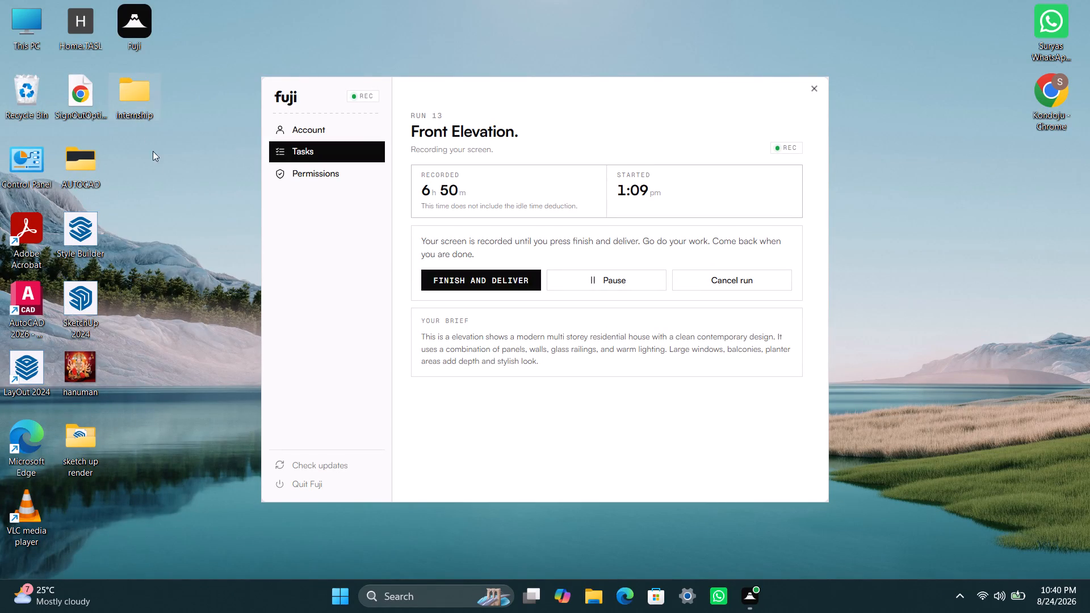
pyautogui.doubleClick(85, 282)
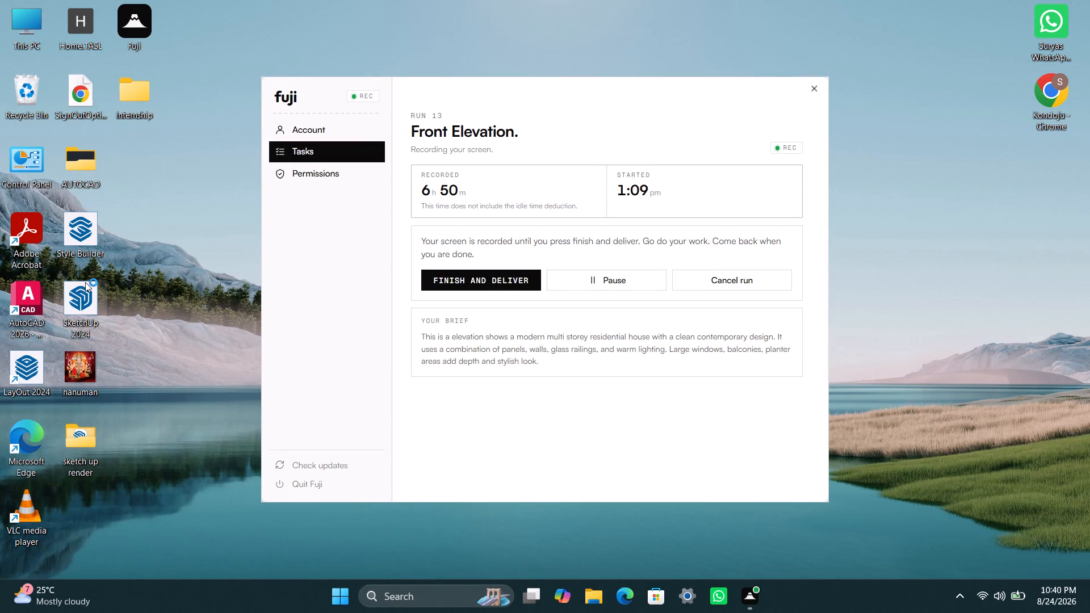
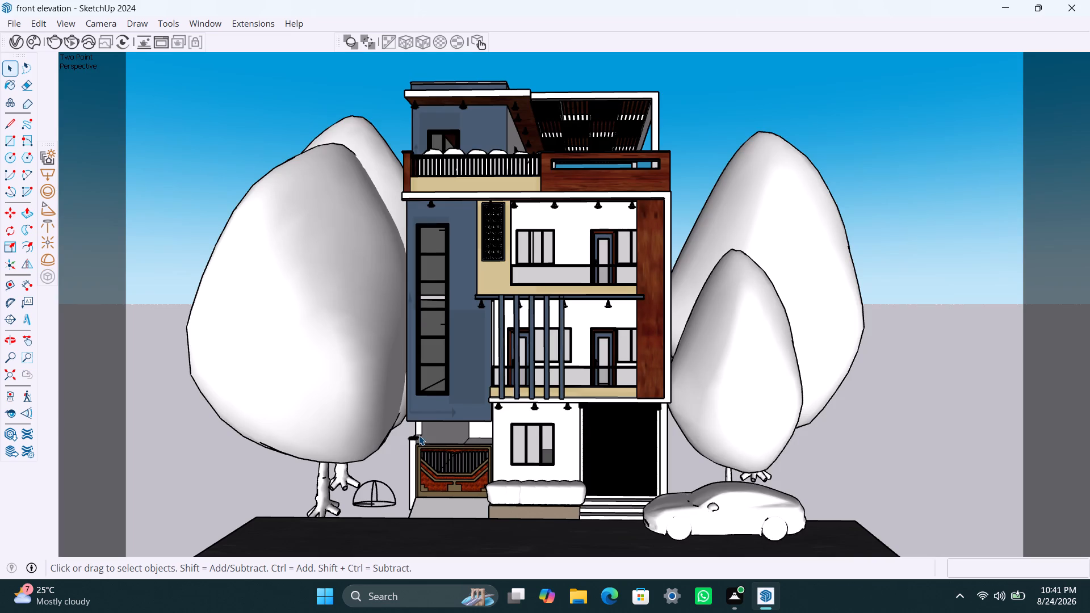
# Open the V-Ray Asset Editor with its parameters expanded and set the SunLight intensity to 0.2, briefly trying 0.3.
pyautogui.click(13, 47)
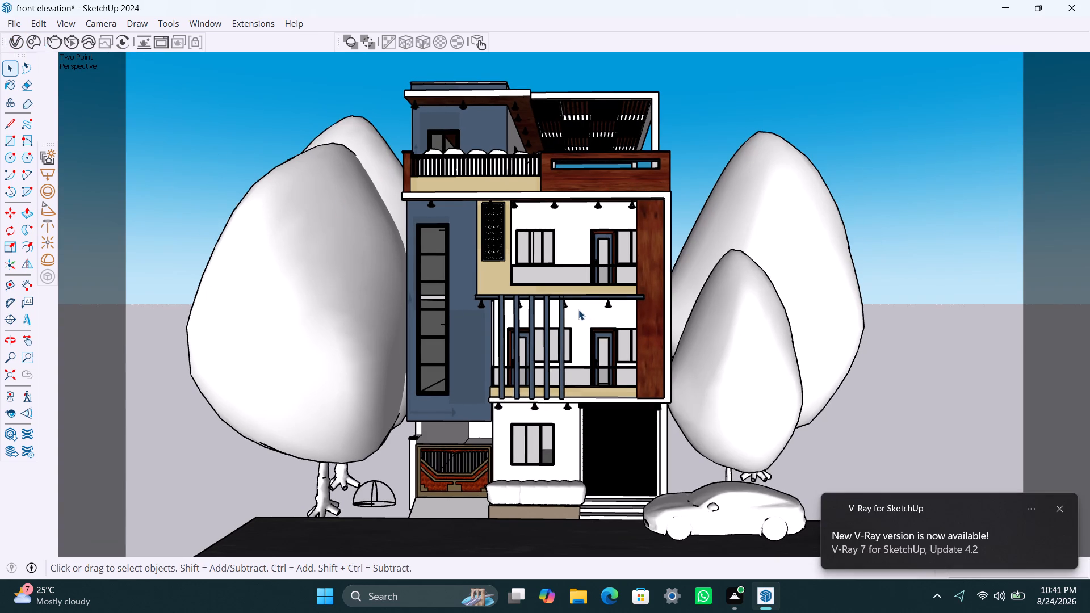
pyautogui.scroll(1, 577, 309)
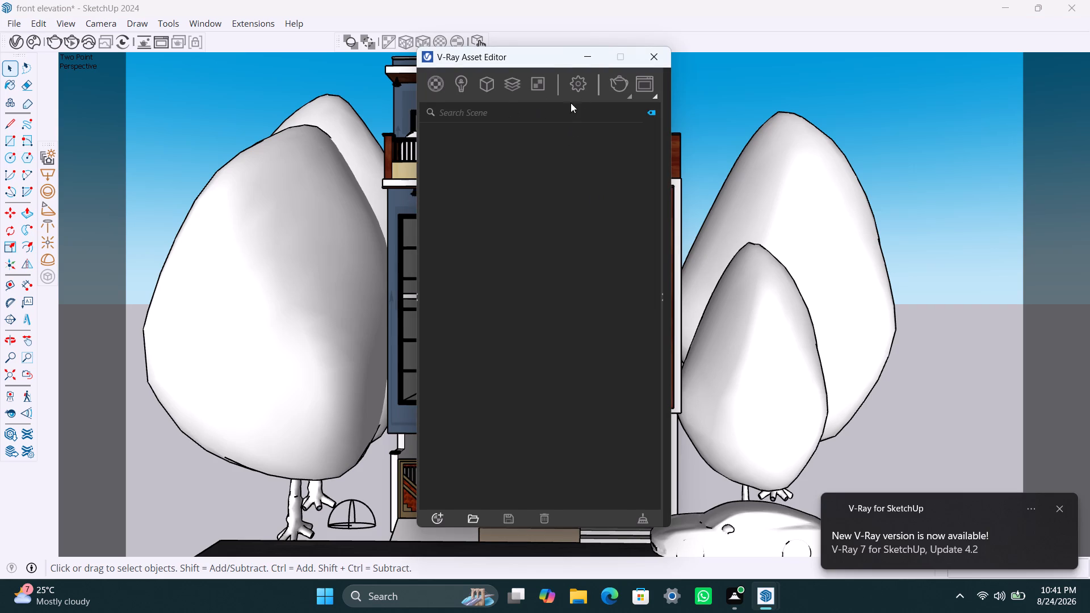
pyautogui.click(669, 297)
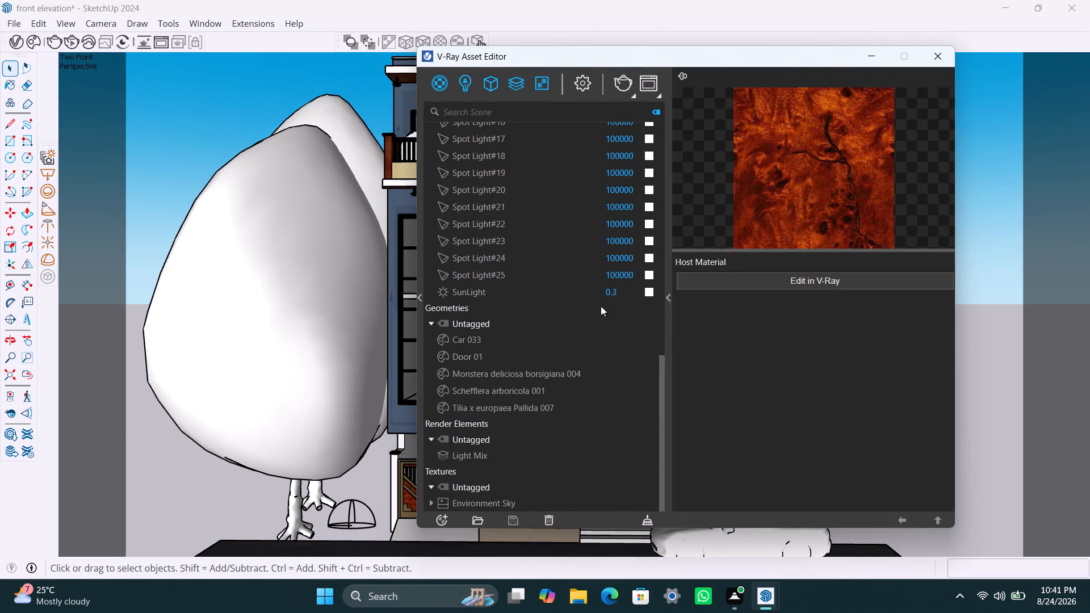
pyautogui.moveTo(619, 291); pyautogui.dragTo(592, 295)
pyautogui.write('0.2')
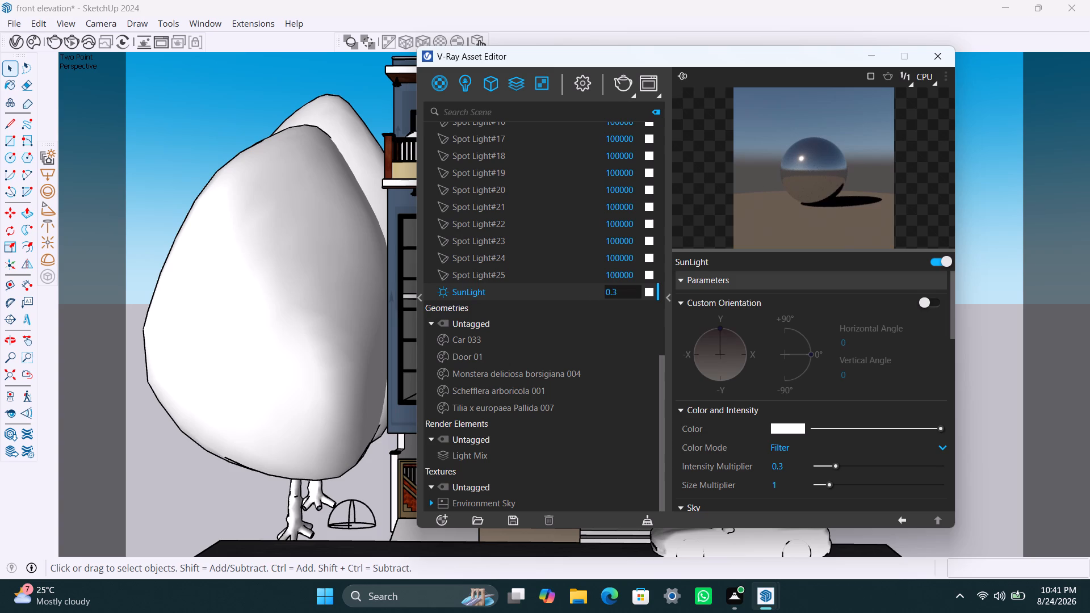
pyautogui.moveTo(619, 292); pyautogui.dragTo(602, 301)
pyautogui.write('0.2')
pyautogui.click(580, 316)
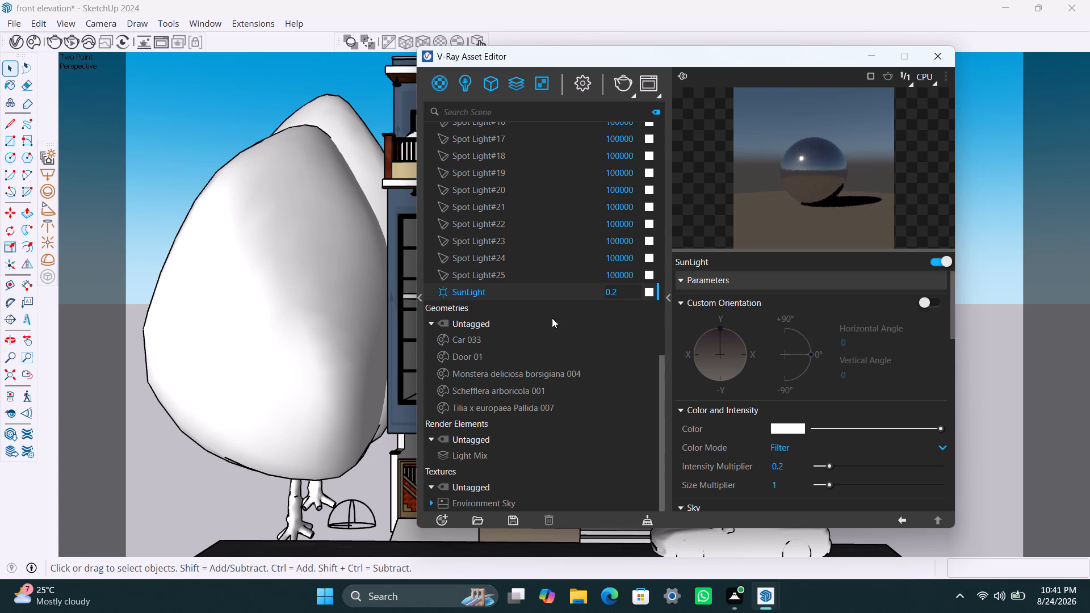
pyautogui.moveTo(622, 296); pyautogui.dragTo(595, 297)
pyautogui.write('0.3')
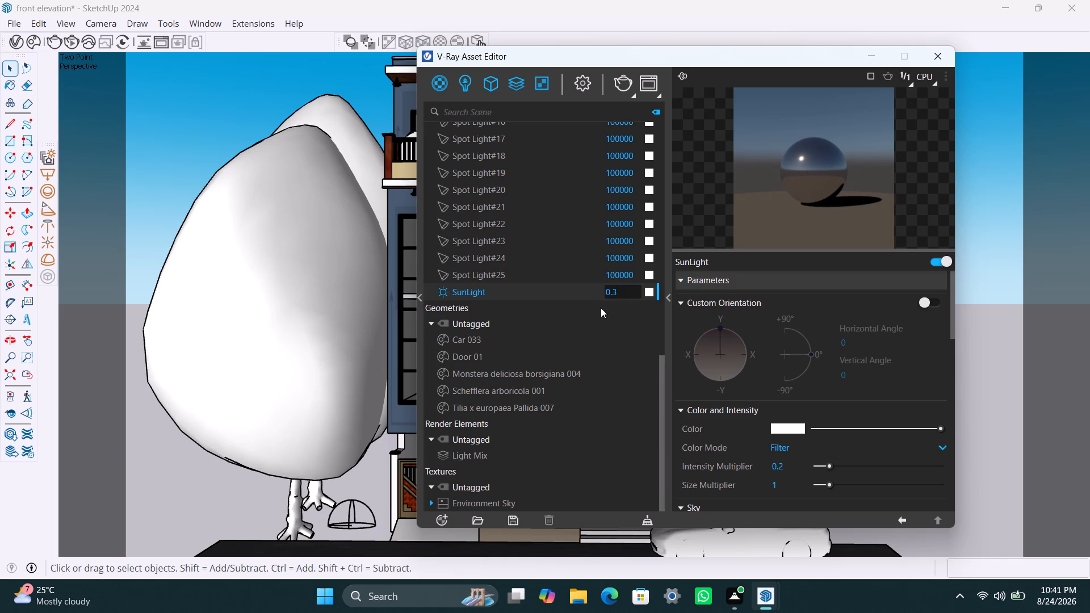
pyautogui.click(601, 308)
pyautogui.moveTo(622, 292); pyautogui.dragTo(587, 292)
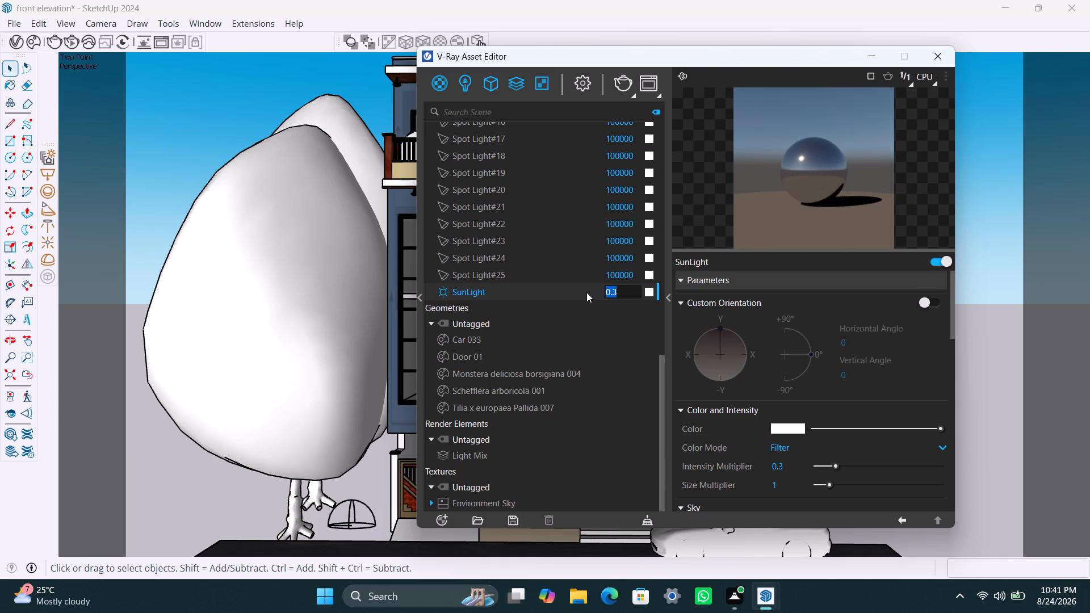
pyautogui.write('0.2')
pyautogui.click(569, 313)
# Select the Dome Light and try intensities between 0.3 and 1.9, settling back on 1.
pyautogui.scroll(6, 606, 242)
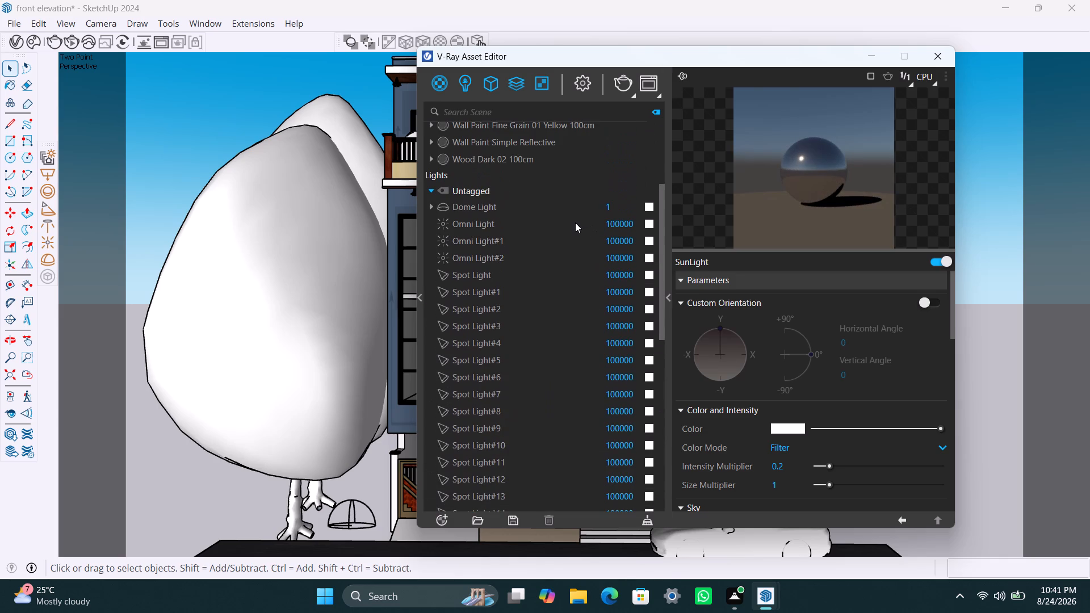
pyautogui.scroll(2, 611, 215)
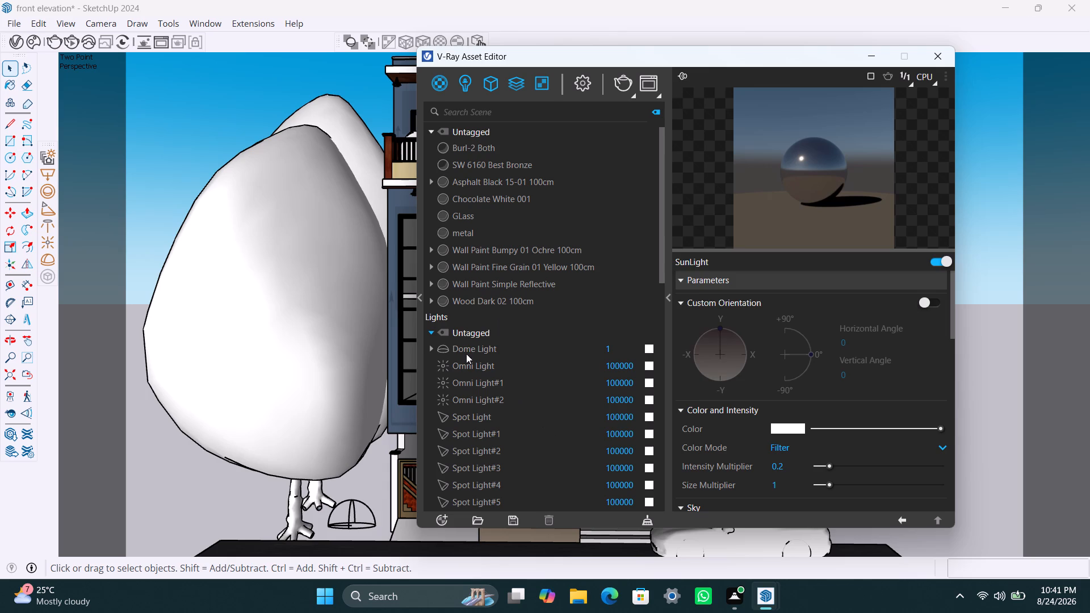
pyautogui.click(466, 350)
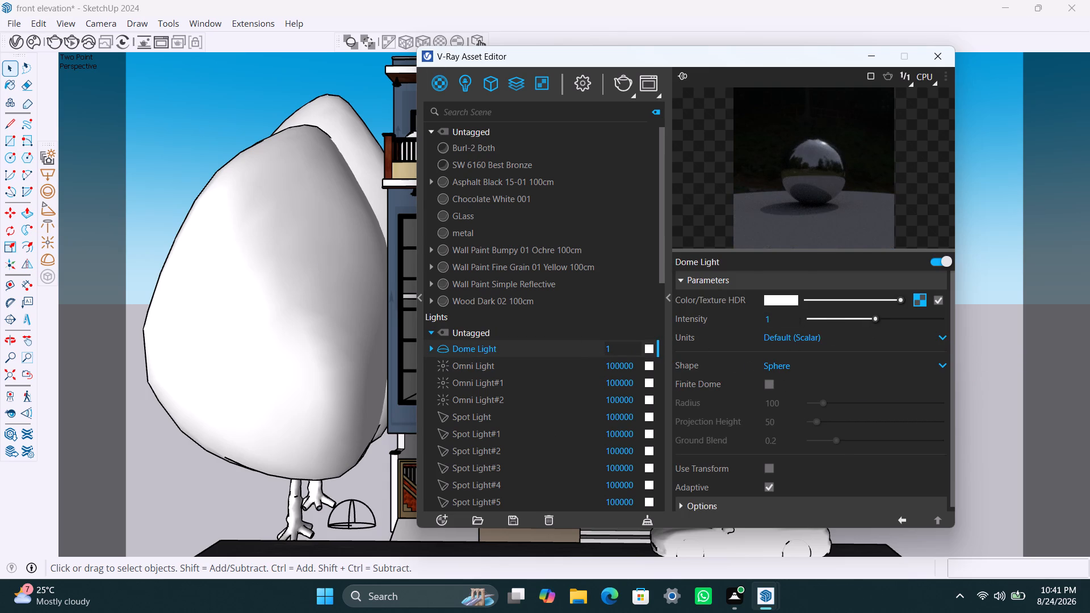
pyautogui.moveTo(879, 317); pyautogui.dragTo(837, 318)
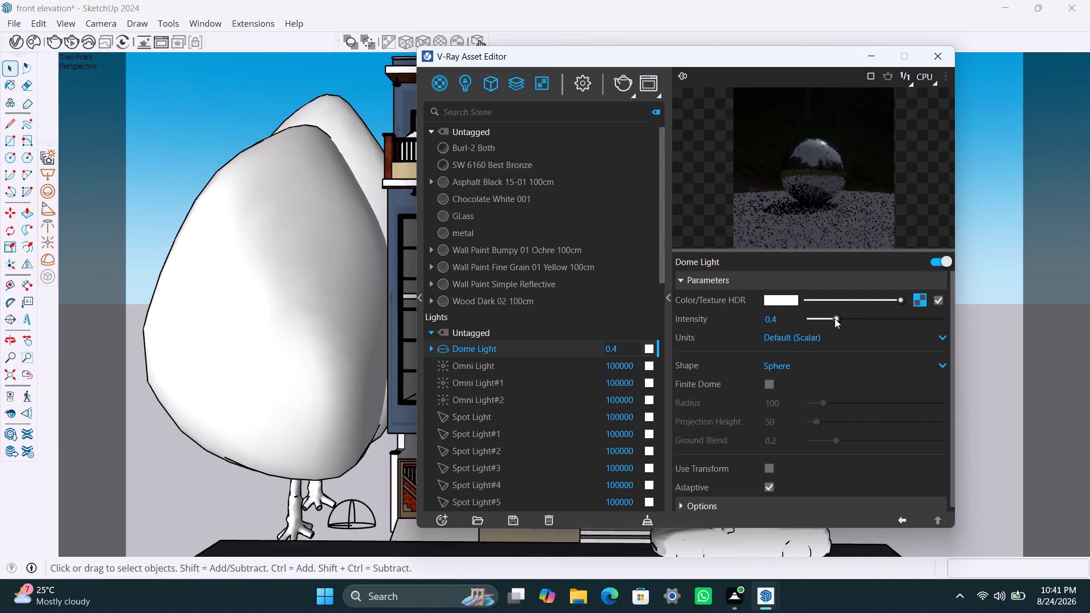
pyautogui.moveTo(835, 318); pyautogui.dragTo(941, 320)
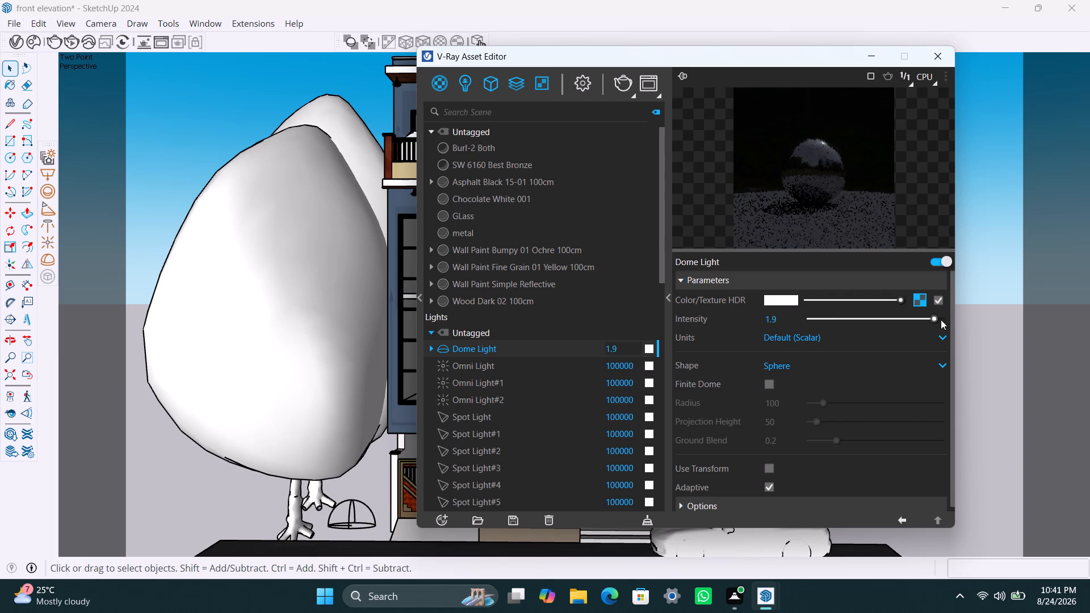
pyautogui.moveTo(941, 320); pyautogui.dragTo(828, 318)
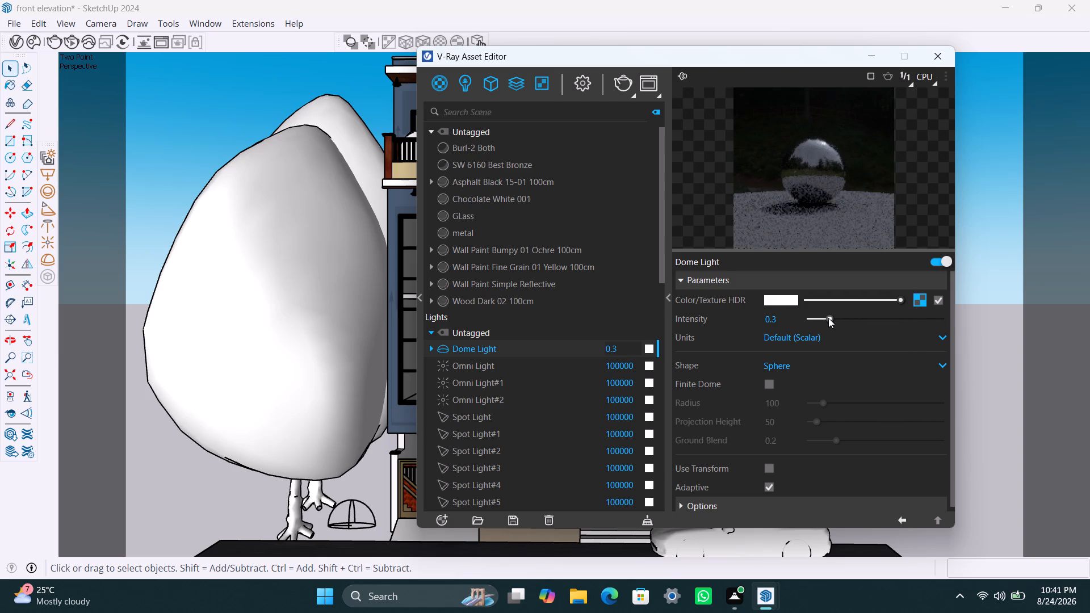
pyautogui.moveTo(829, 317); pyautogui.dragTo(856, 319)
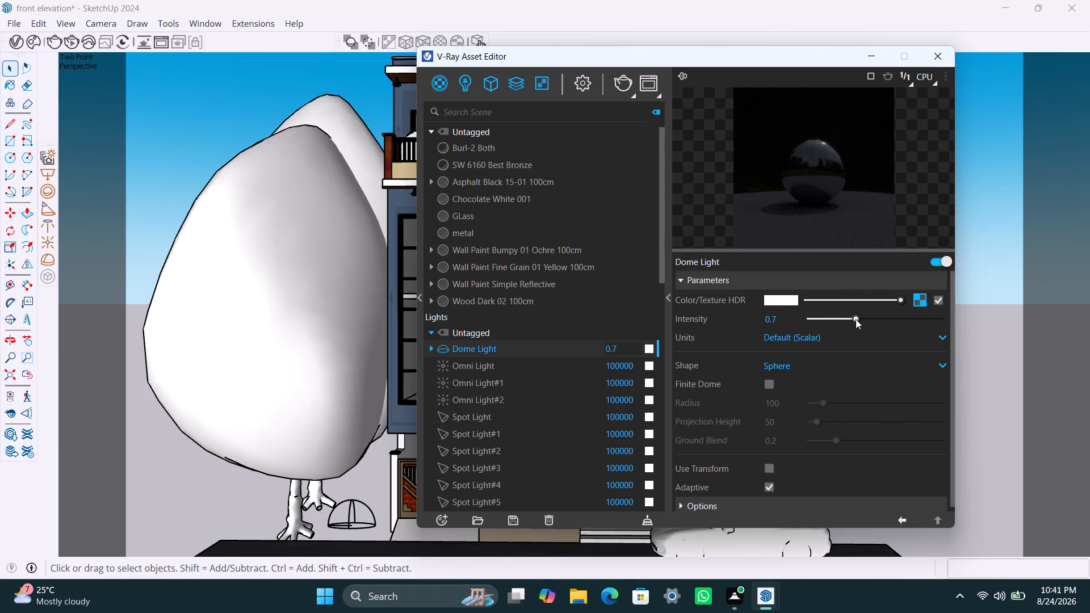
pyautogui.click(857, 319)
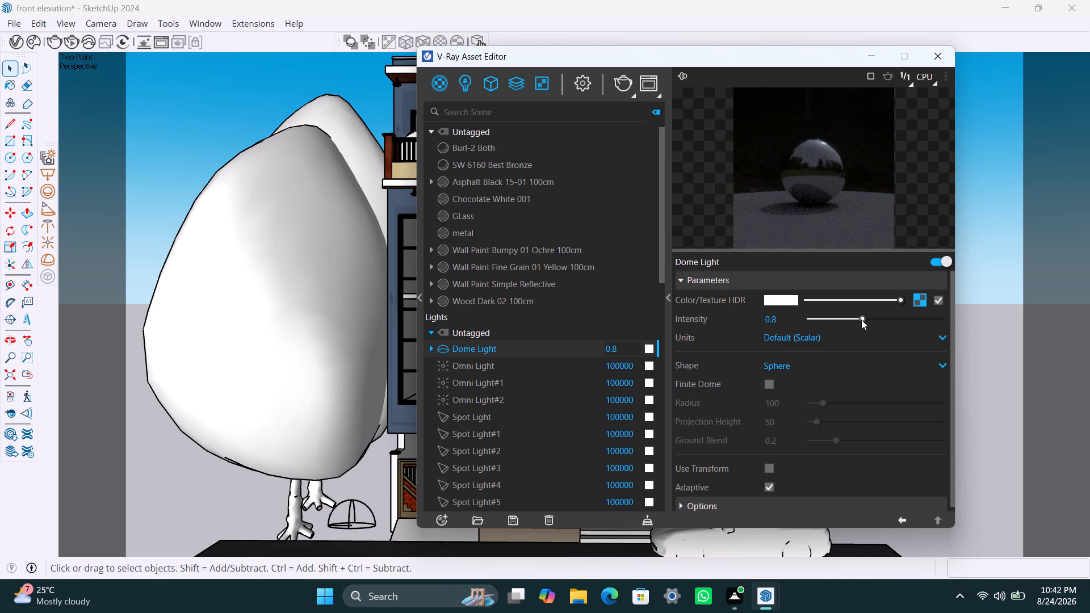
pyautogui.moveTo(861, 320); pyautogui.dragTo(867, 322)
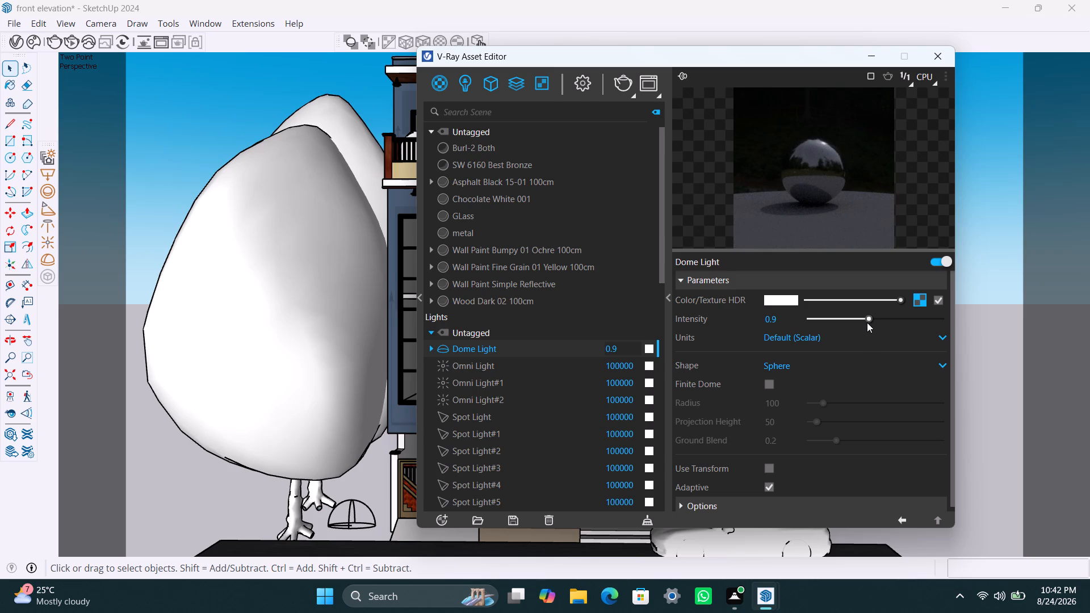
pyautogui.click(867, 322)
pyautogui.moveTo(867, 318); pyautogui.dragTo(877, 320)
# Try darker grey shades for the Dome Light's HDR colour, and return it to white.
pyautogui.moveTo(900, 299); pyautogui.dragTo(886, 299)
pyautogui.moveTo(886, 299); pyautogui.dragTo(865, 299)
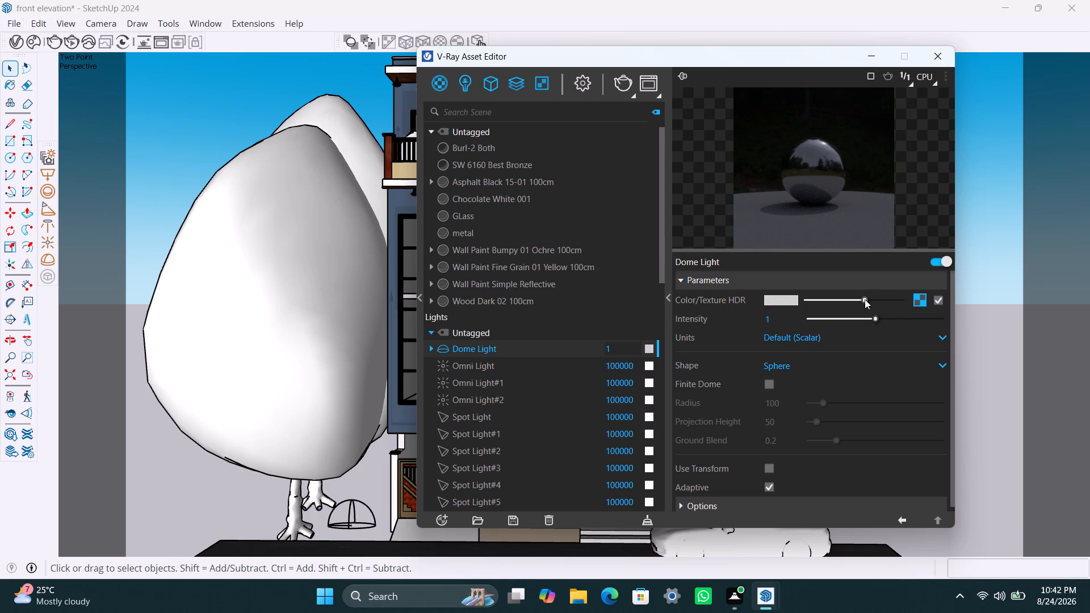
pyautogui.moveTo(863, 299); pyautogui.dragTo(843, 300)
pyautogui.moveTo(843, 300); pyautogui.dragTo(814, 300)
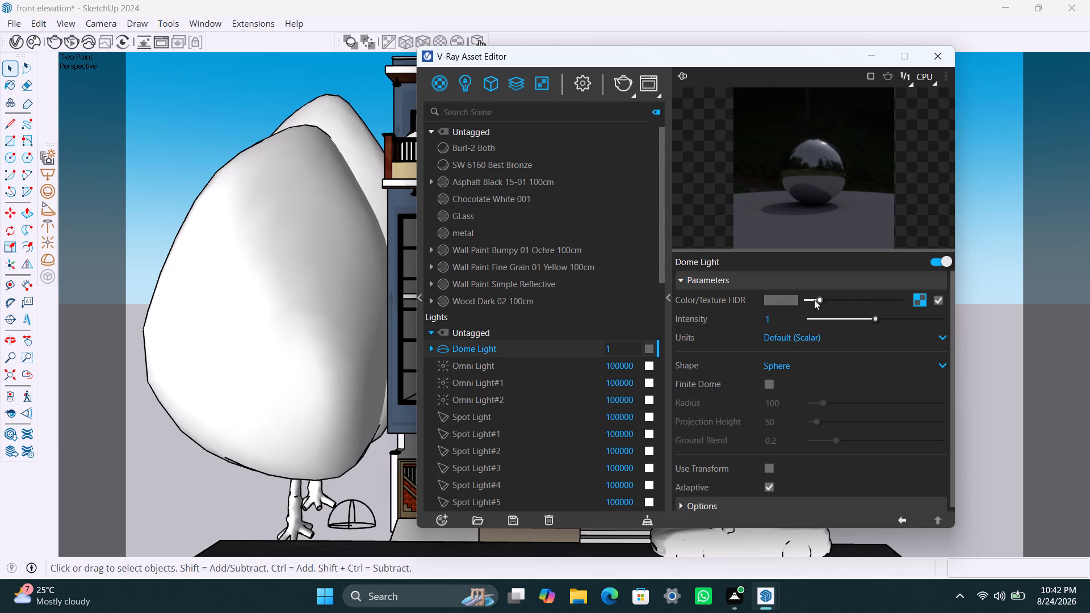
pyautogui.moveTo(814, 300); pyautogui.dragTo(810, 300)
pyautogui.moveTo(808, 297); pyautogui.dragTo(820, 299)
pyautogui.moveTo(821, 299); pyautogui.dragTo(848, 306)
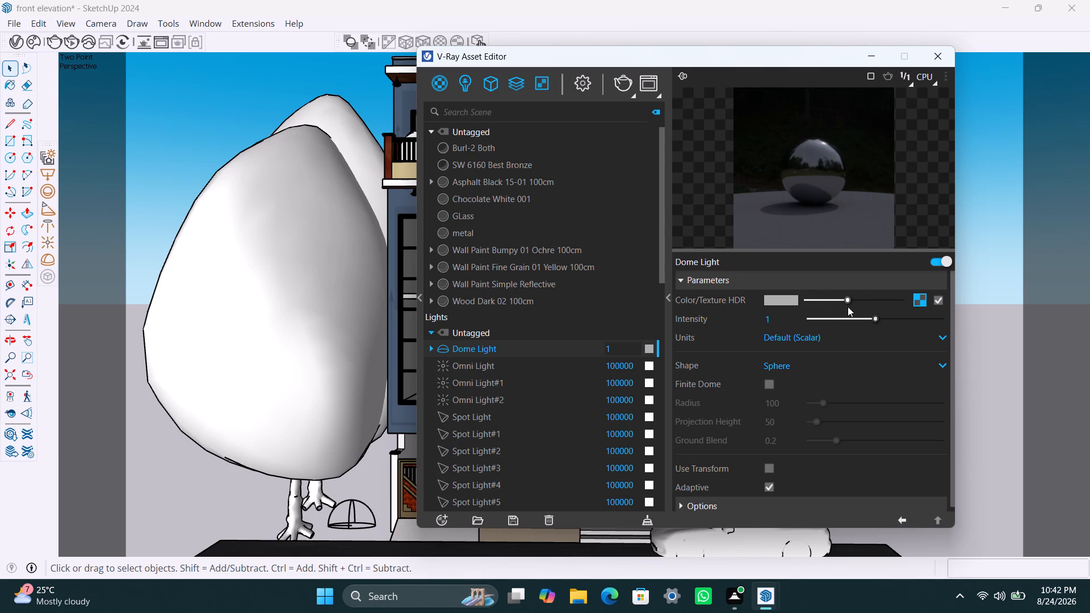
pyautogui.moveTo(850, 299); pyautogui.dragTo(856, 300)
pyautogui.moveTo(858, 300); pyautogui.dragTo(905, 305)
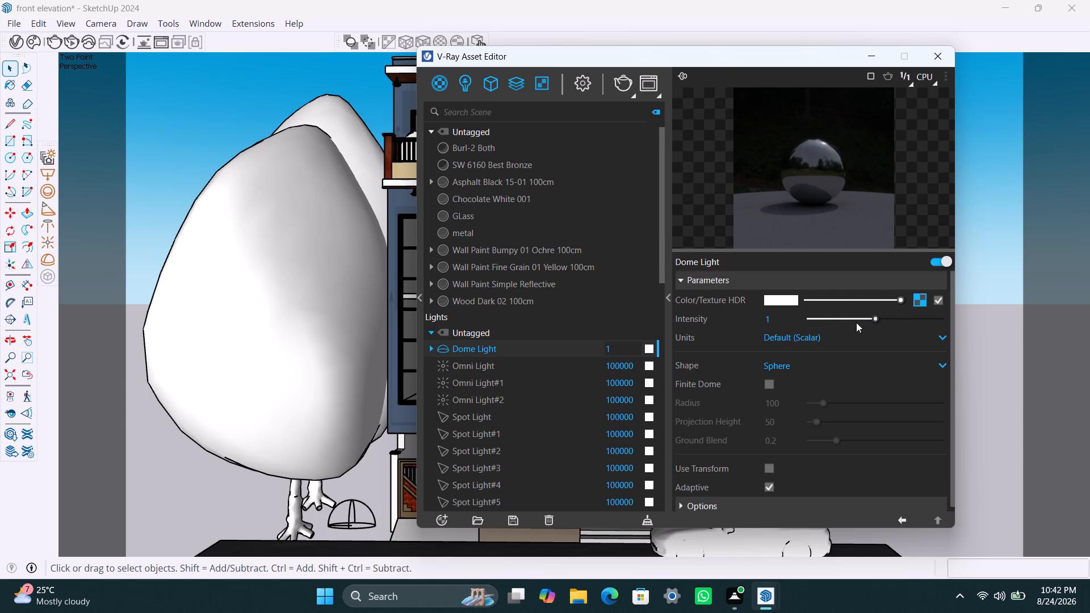
# Raise the Dome Light intensity to 2.
pyautogui.moveTo(875, 314); pyautogui.dragTo(865, 318)
pyautogui.moveTo(876, 317); pyautogui.dragTo(892, 319)
pyautogui.moveTo(892, 319); pyautogui.dragTo(899, 320)
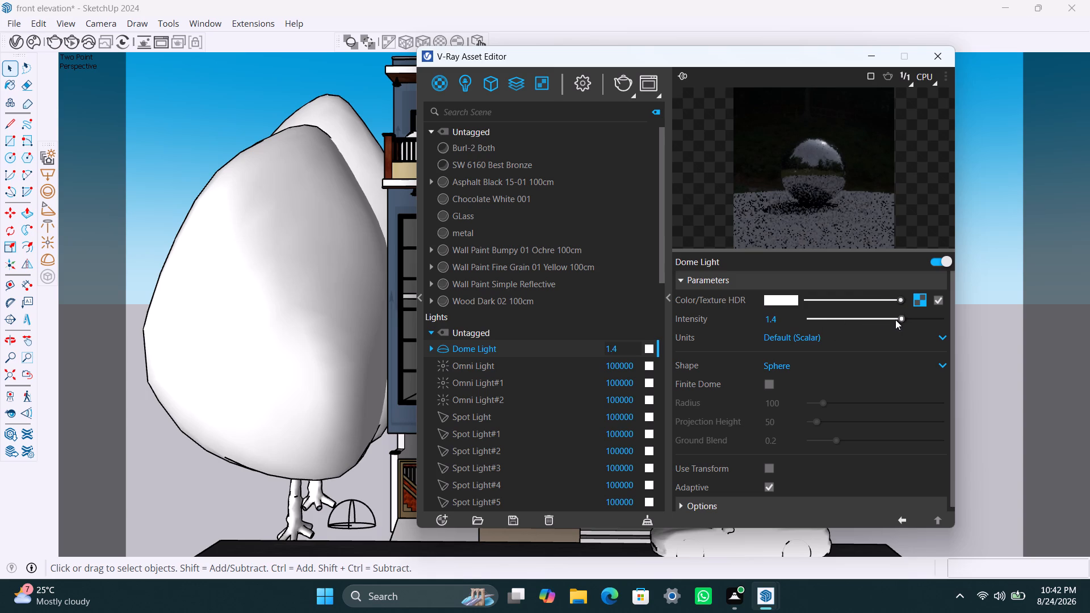
pyautogui.moveTo(899, 318); pyautogui.dragTo(940, 322)
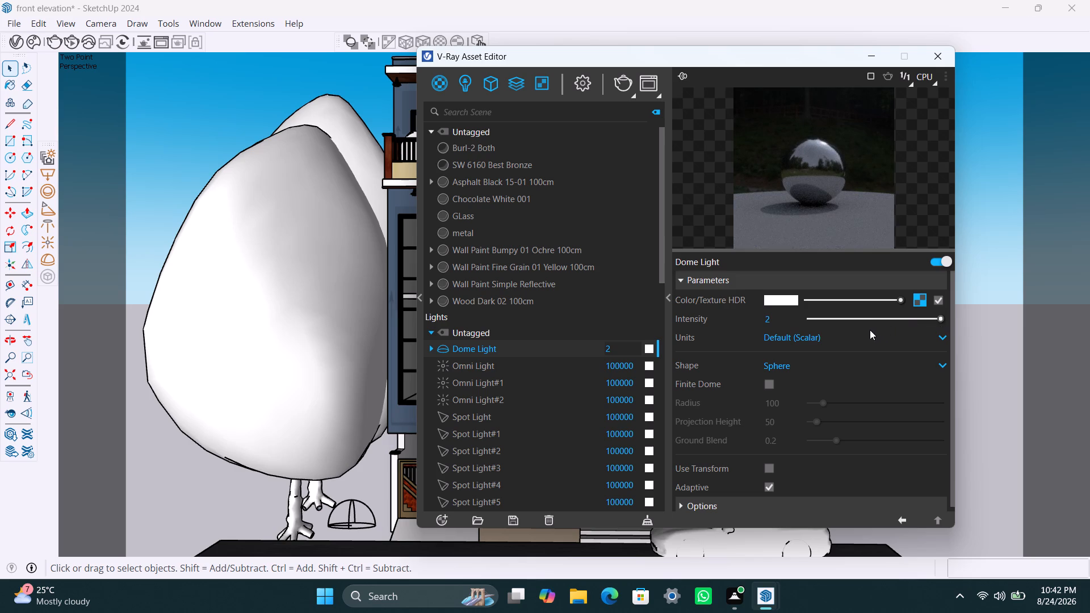
# Start a V-Ray render of the front elevation.
pyautogui.click(622, 83)
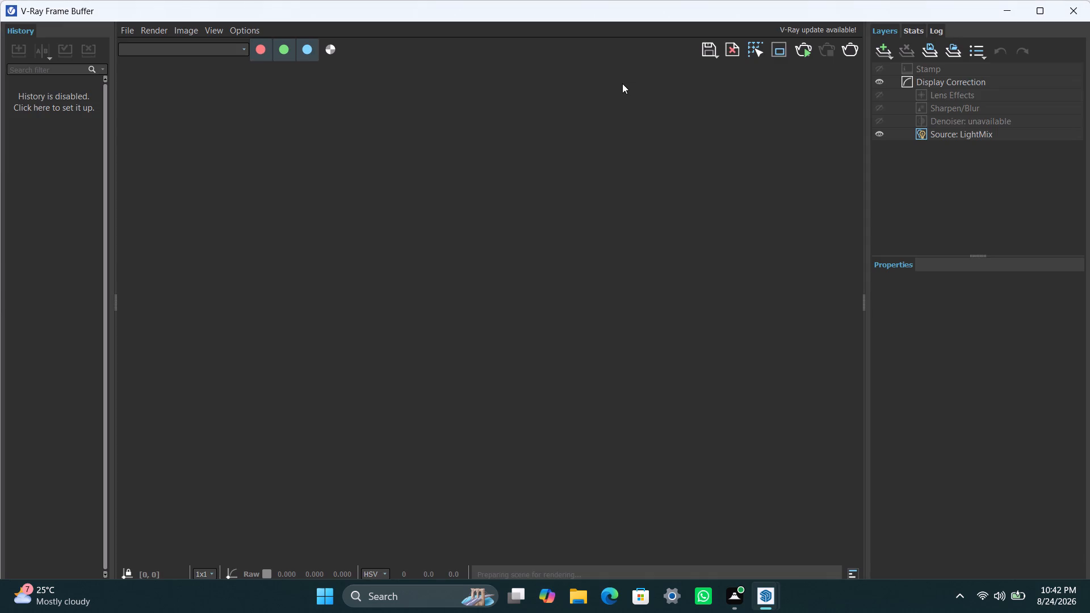
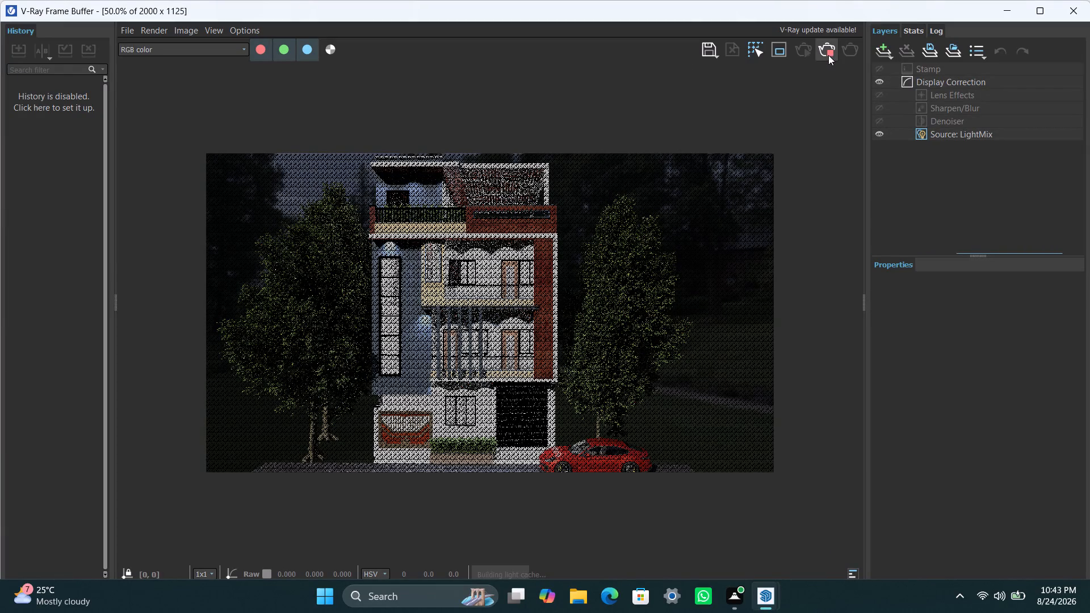
# Abort the V-Ray render in progress and start the front elevation render again.
pyautogui.click(828, 55)
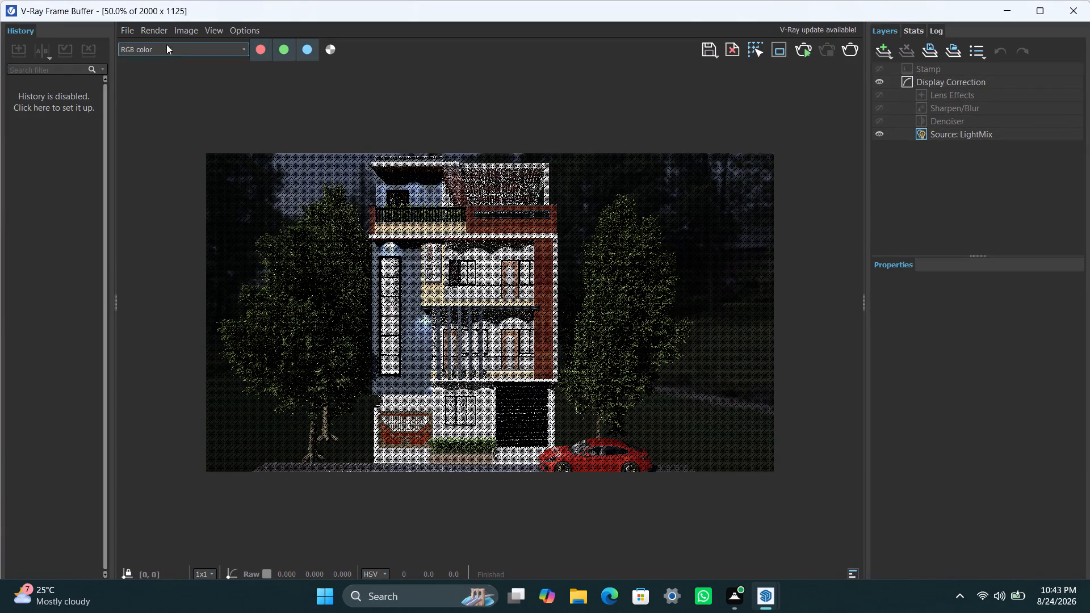
pyautogui.click(154, 36)
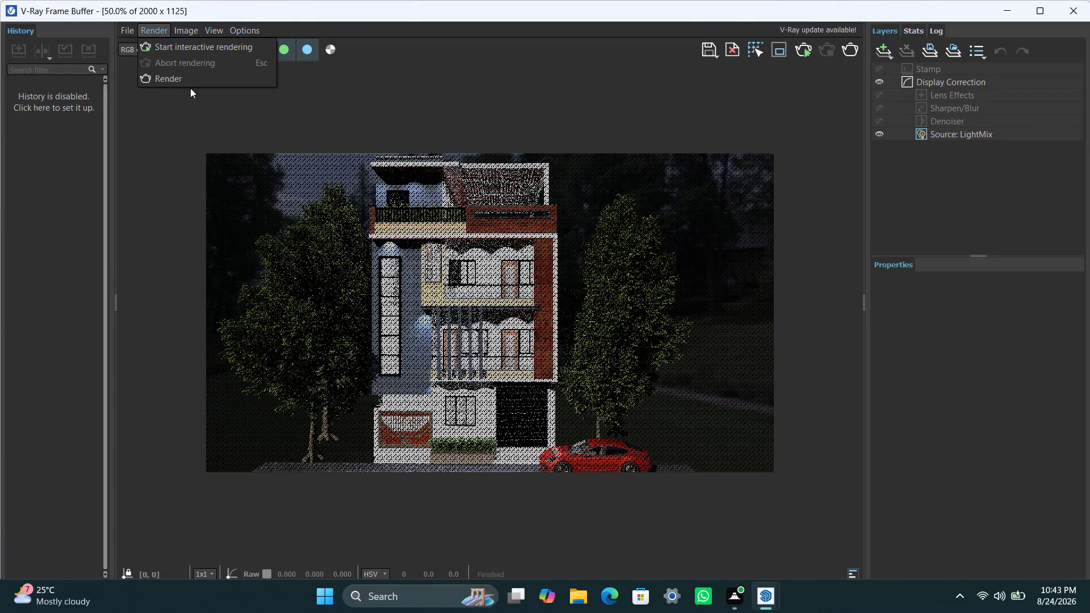
pyautogui.click(185, 87)
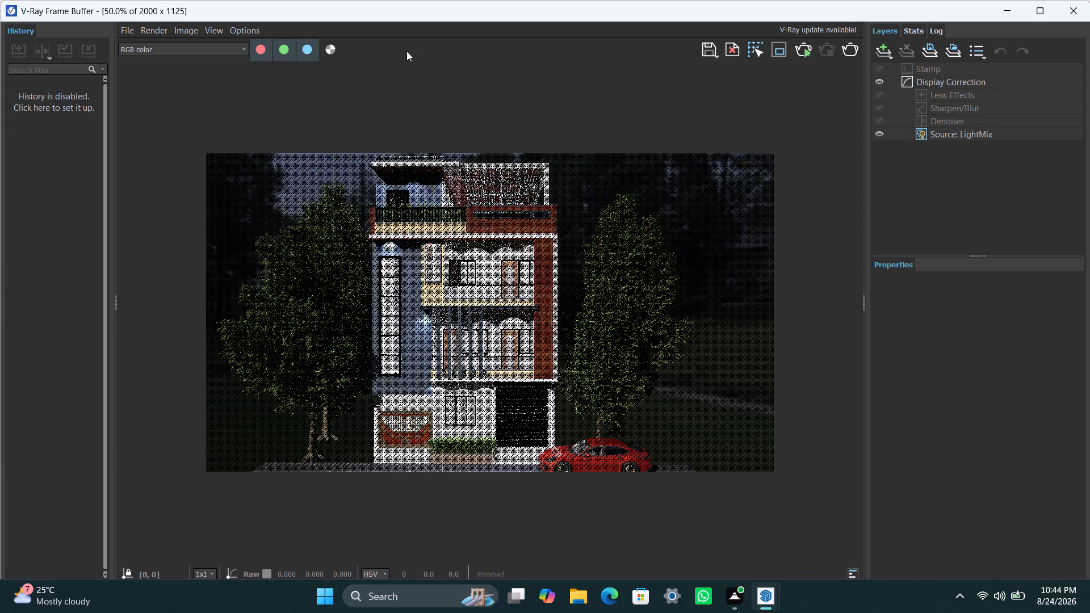
pyautogui.click(167, 34)
pyautogui.click(200, 79)
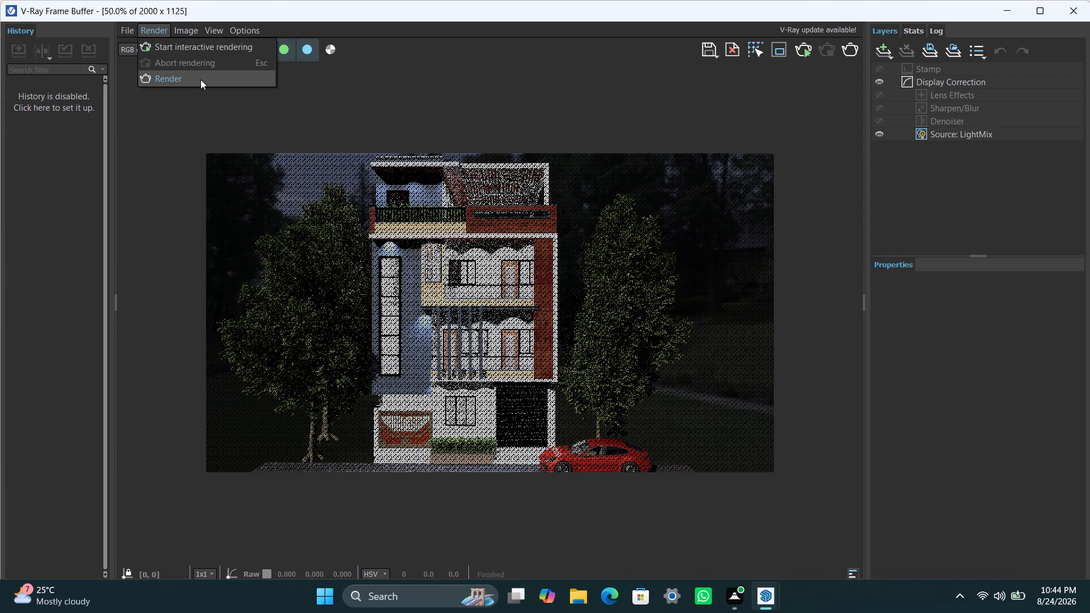
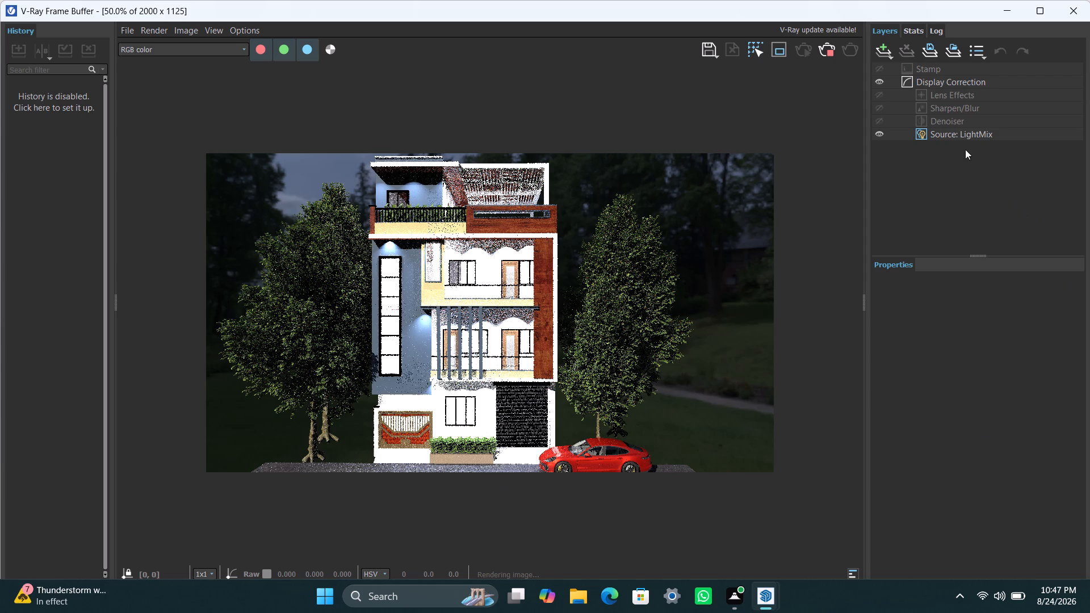
# Abort the front elevation render in progress and put the frame buffer window away.
pyautogui.click(830, 53)
pyautogui.click(1009, 8)
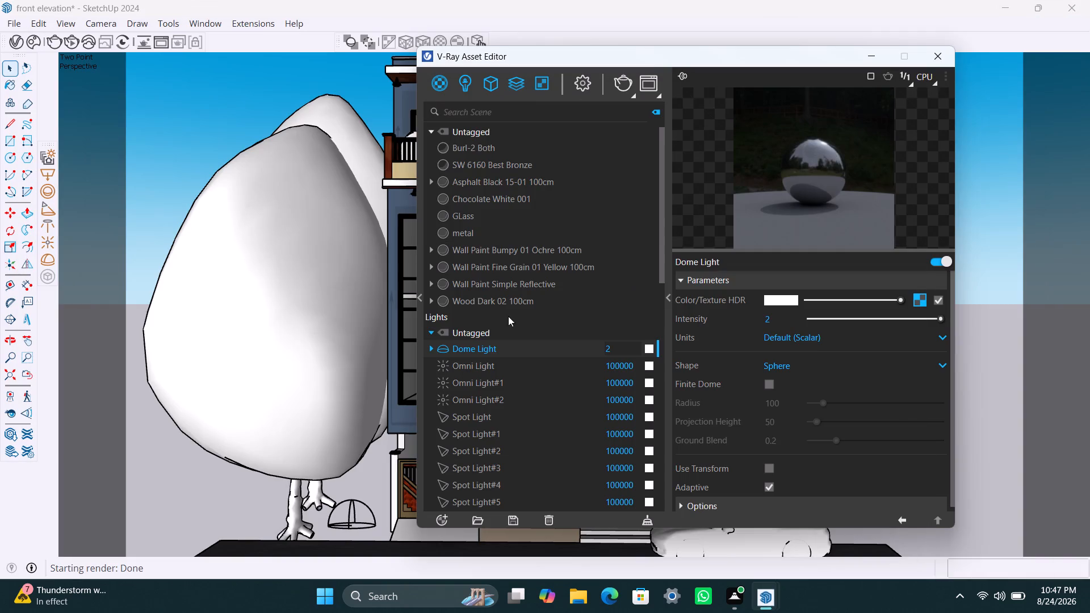
# Set the camera's Exposure Value (EV) to 19 in the V-Ray render settings.
pyautogui.click(590, 87)
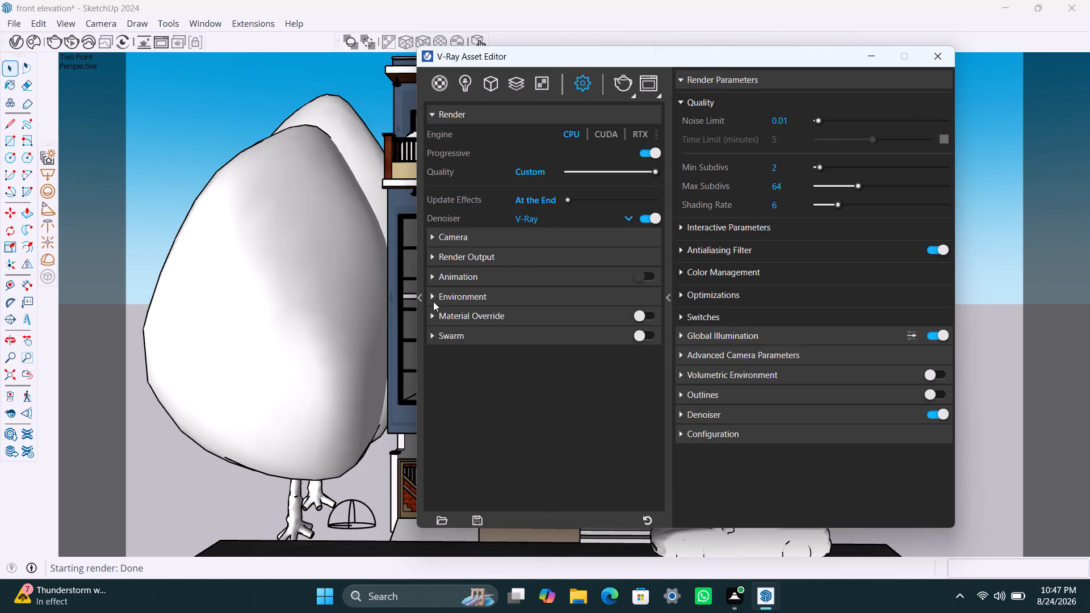
pyautogui.scroll(2, 466, 219)
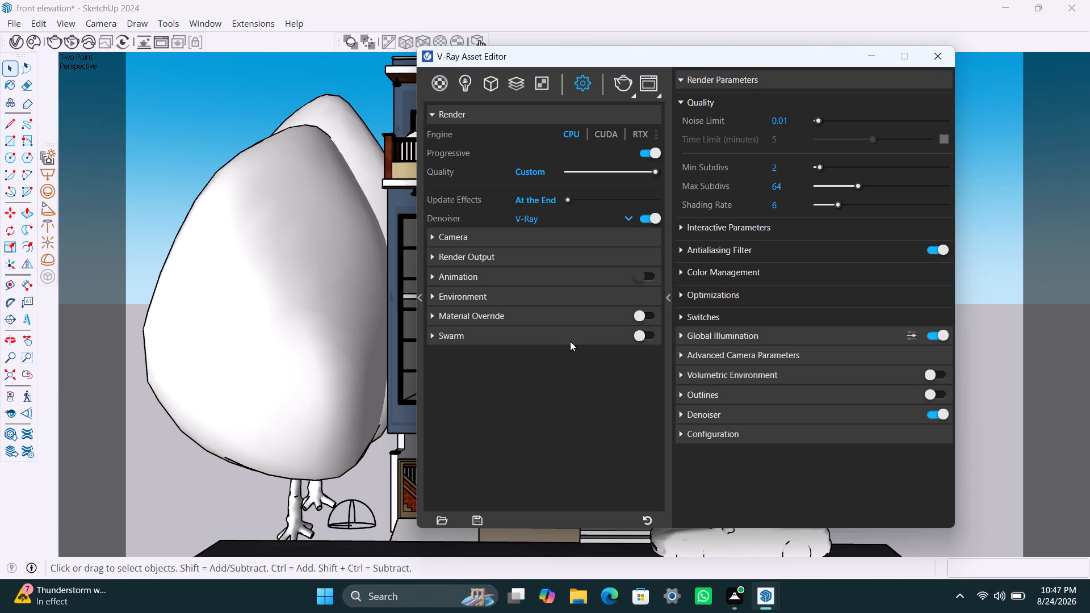
pyautogui.scroll(2, 735, 391)
pyautogui.click(434, 256)
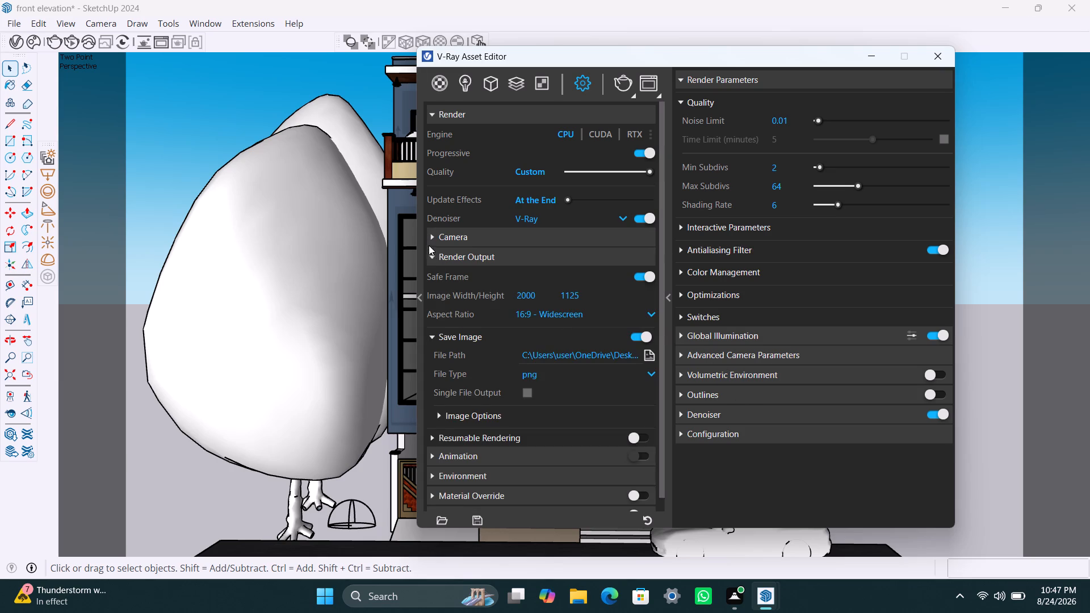
pyautogui.click(433, 240)
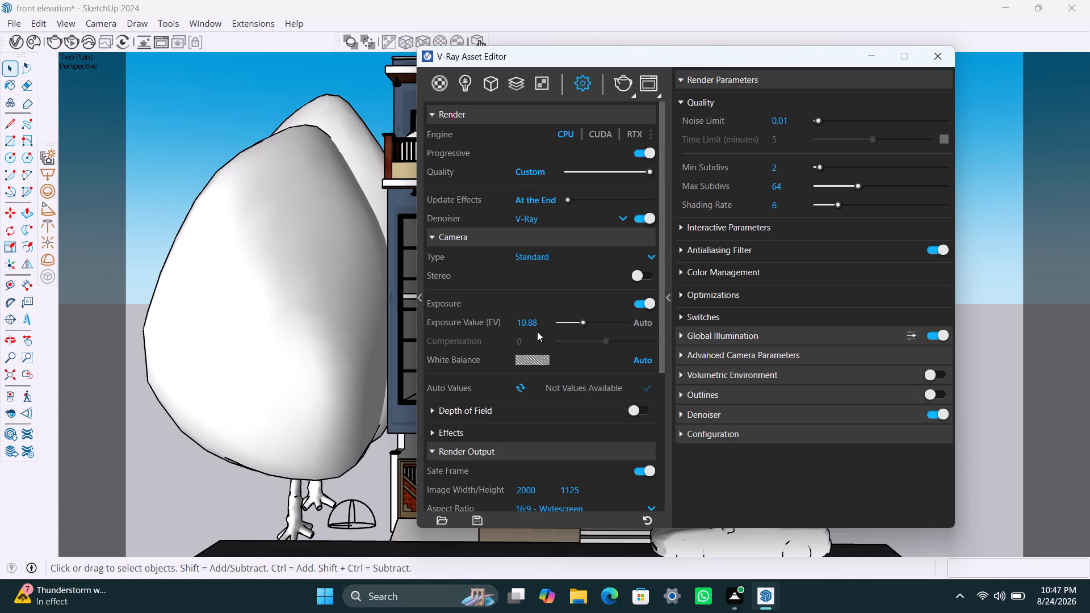
pyautogui.moveTo(584, 321); pyautogui.dragTo(574, 329)
pyautogui.moveTo(574, 329); pyautogui.dragTo(569, 330)
# Start a new V-Ray render of the front elevation and minimize the Asset Editor.
pyautogui.click(624, 82)
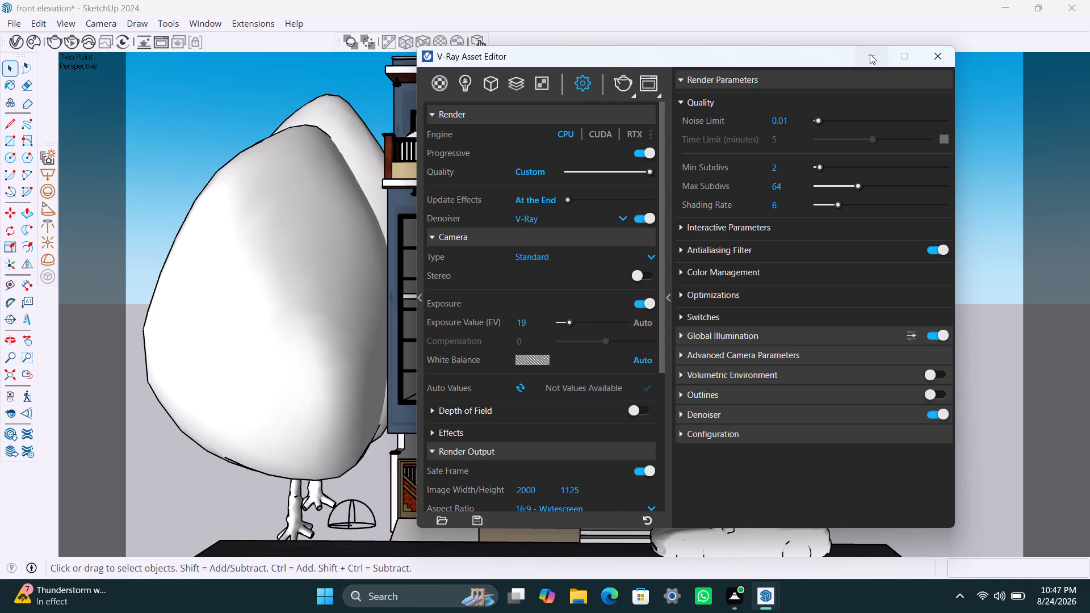
pyautogui.click(870, 54)
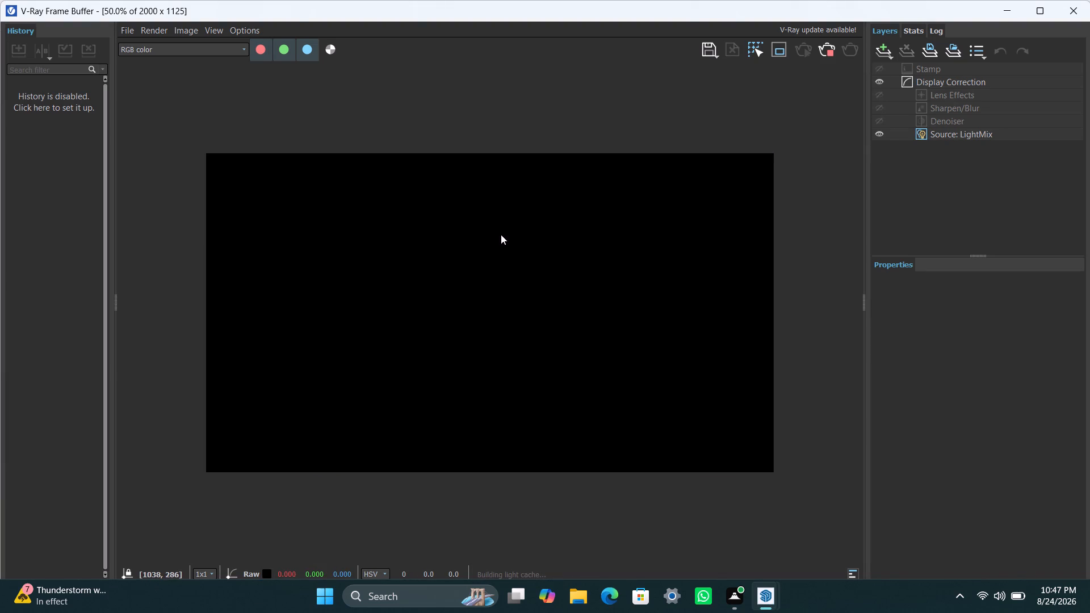
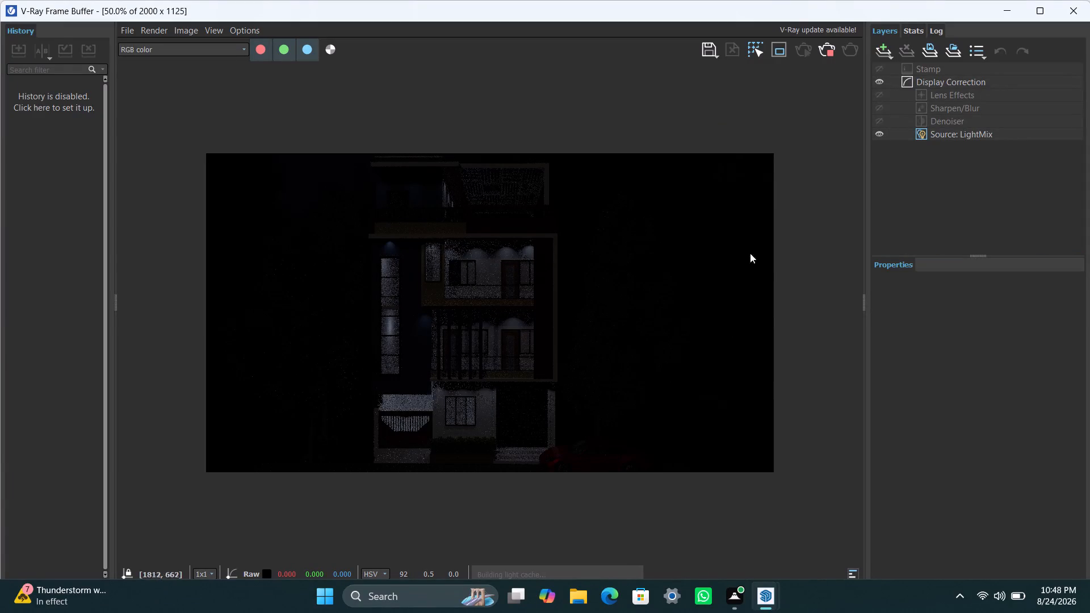
# Abort the front elevation render in progress and put the frame buffer window away.
pyautogui.click(829, 53)
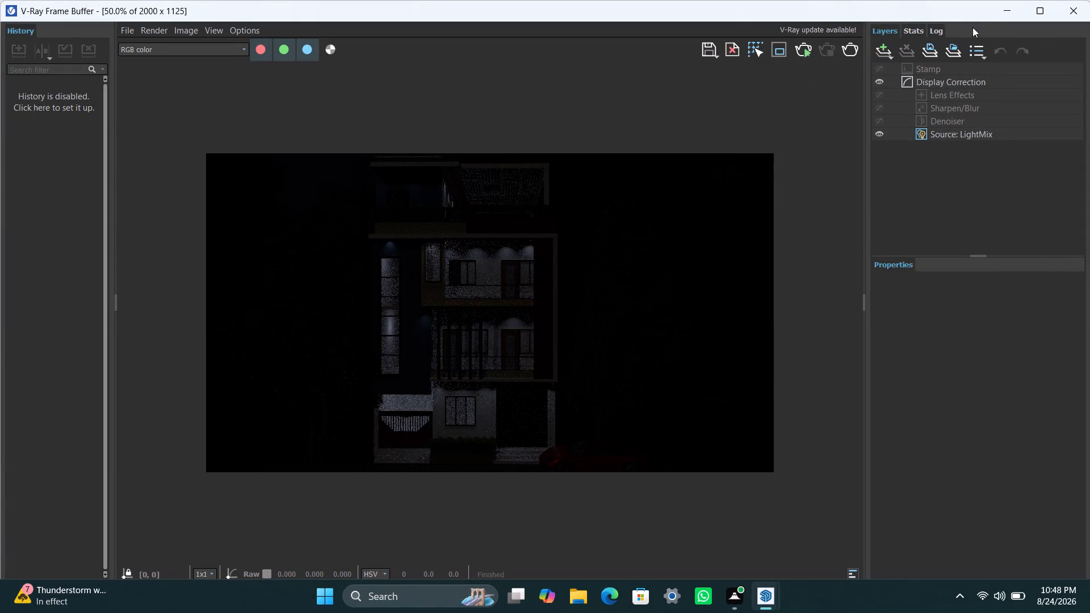
pyautogui.click(1002, 8)
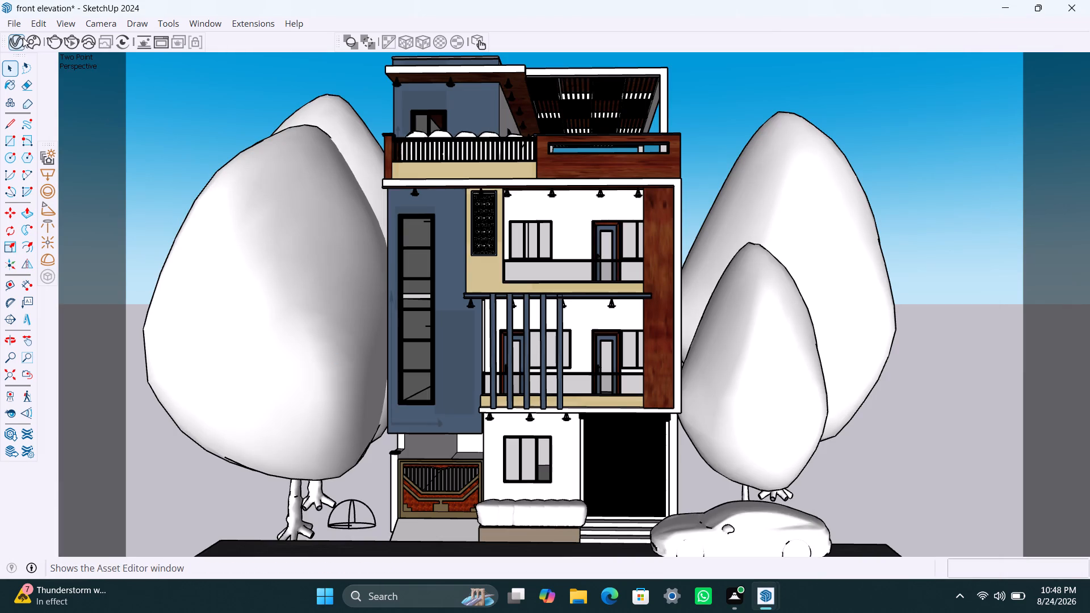
# Lower the camera's Exposure Value (EV) to 14.96 in the V-Ray render settings.
pyautogui.click(26, 40)
pyautogui.click(15, 41)
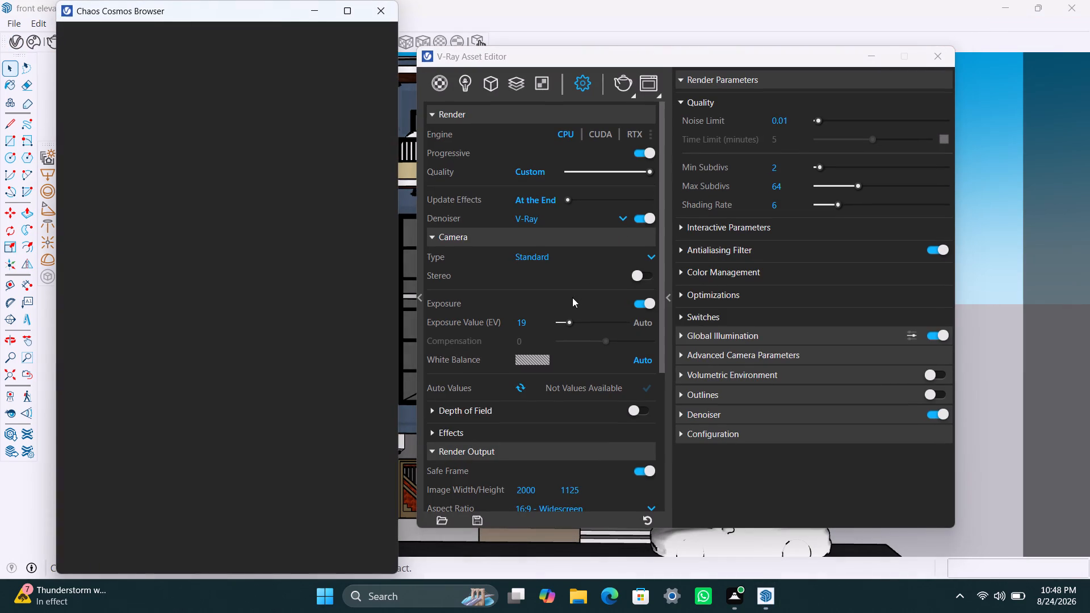
pyautogui.click(383, 10)
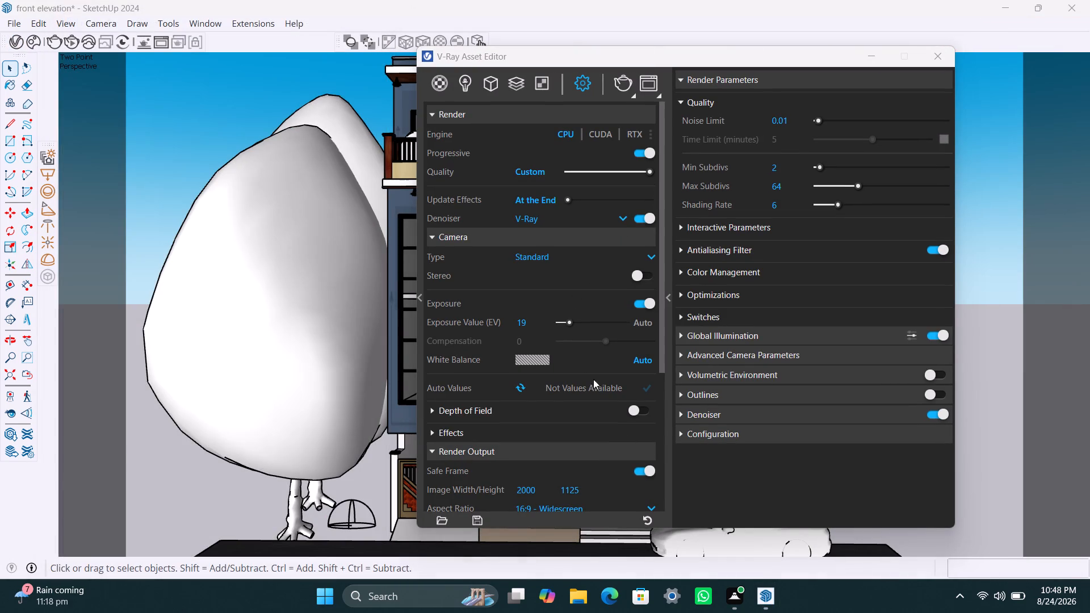
pyautogui.moveTo(571, 323); pyautogui.dragTo(572, 323)
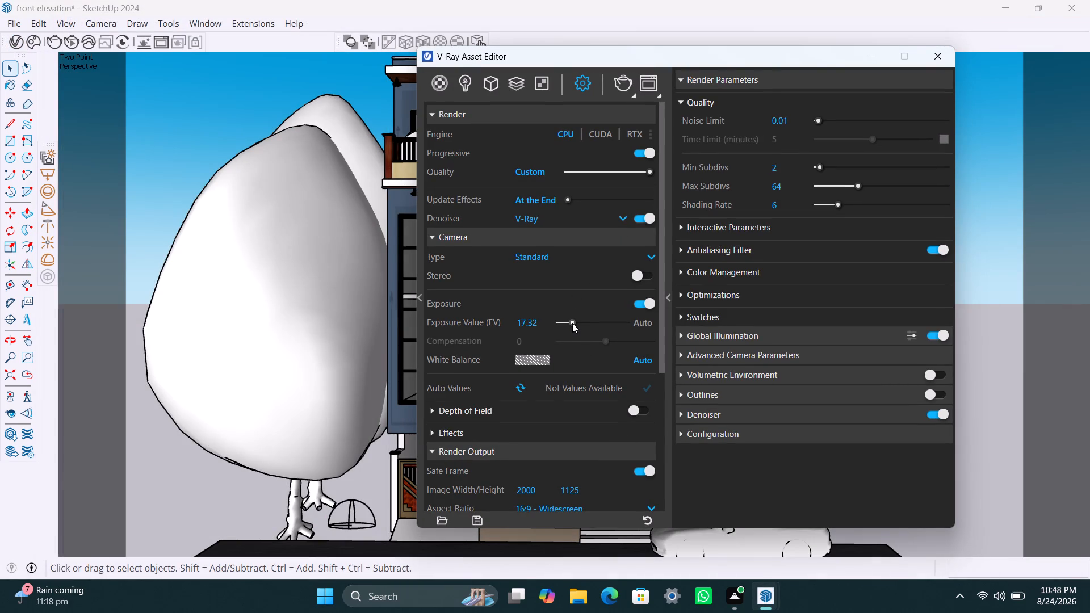
pyautogui.moveTo(572, 323); pyautogui.dragTo(575, 322)
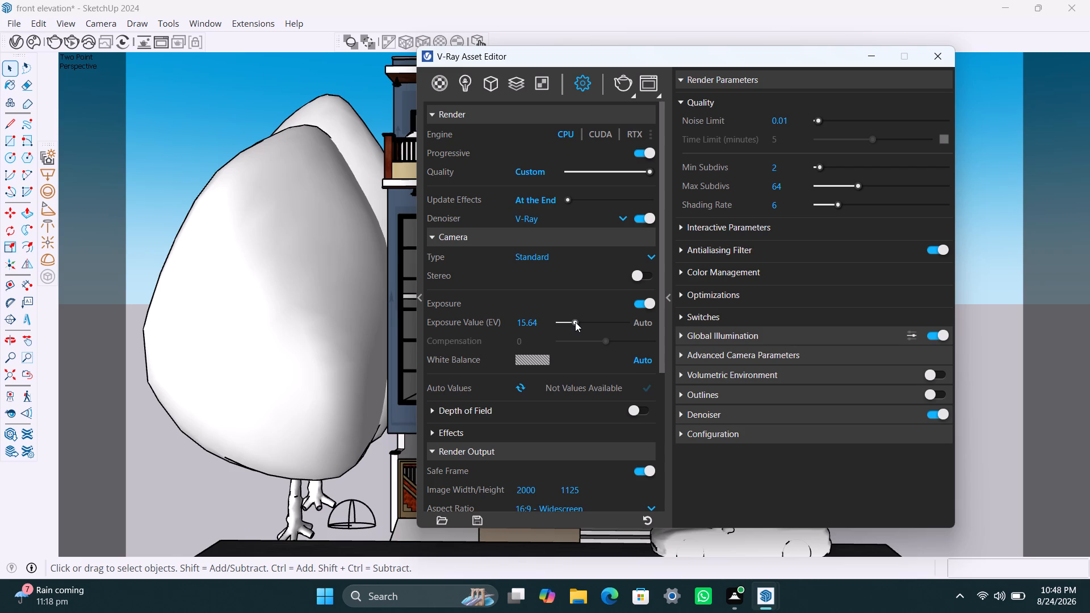
pyautogui.moveTo(575, 322); pyautogui.dragTo(576, 322)
# Set the SunLight's intensity to 1 in the V-Ray scene lights.
pyautogui.click(455, 79)
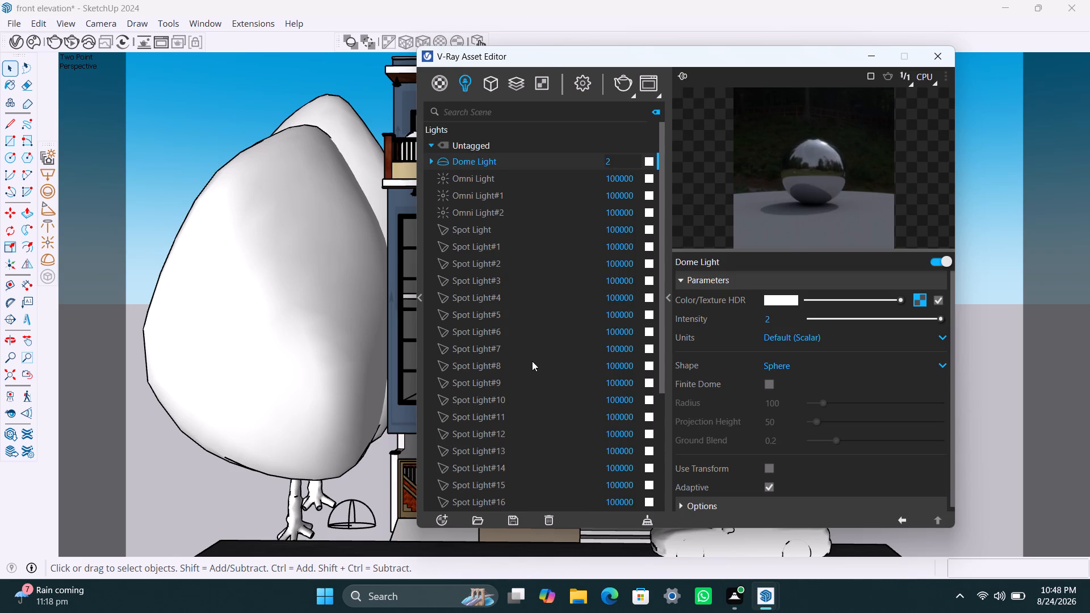
pyautogui.scroll(-3, 537, 379)
pyautogui.scroll(-4, 552, 448)
pyautogui.moveTo(617, 499); pyautogui.dragTo(602, 497)
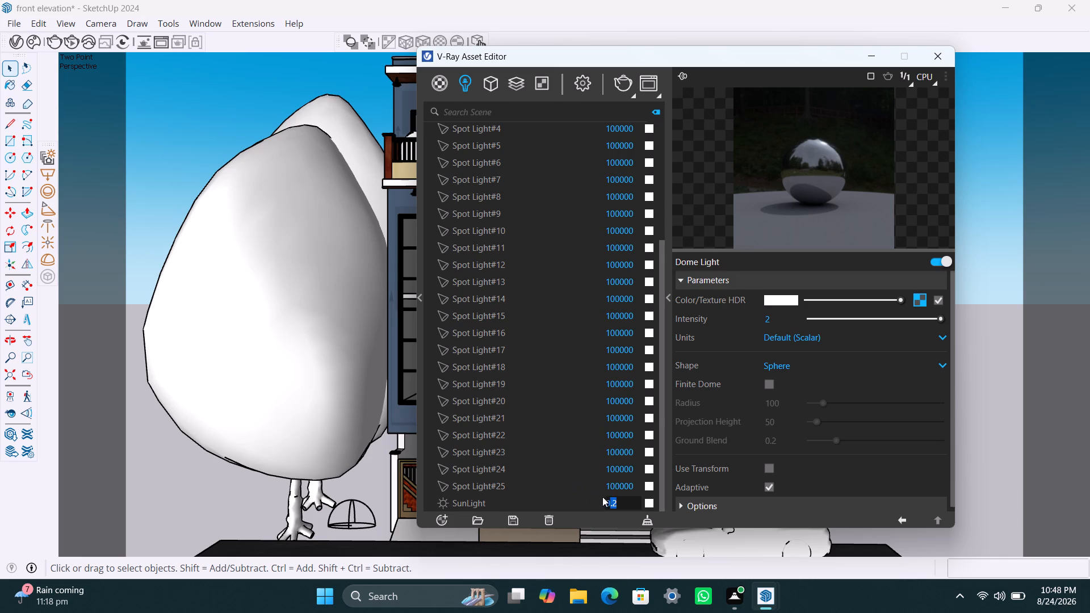
pyautogui.moveTo(602, 497); pyautogui.dragTo(589, 497)
pyautogui.press('1')
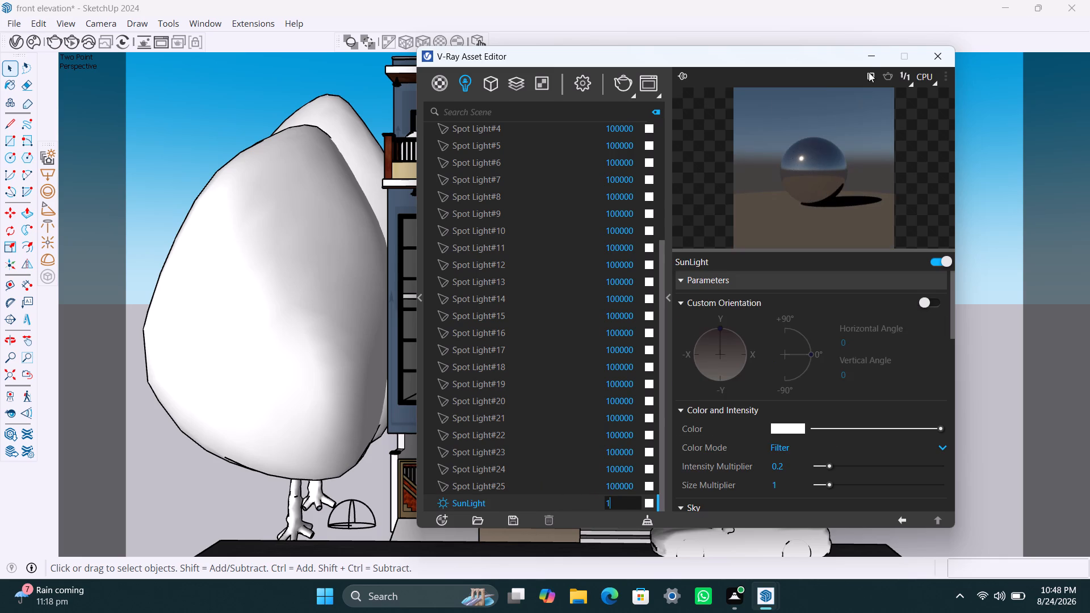
# Start a new V-Ray render of the front elevation and minimize the Asset Editor.
pyautogui.click(620, 81)
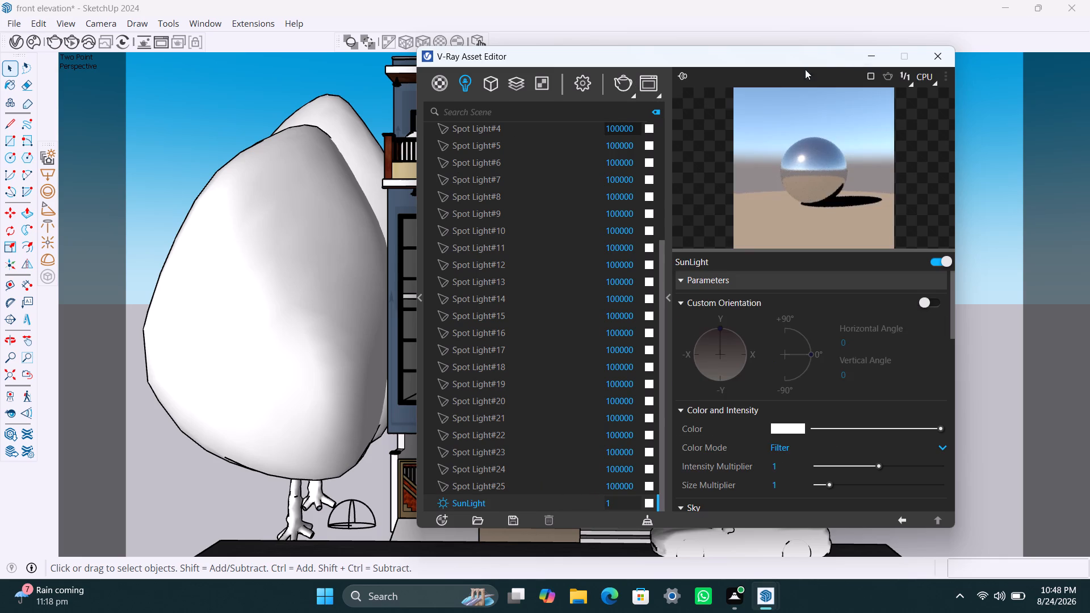
pyautogui.click(876, 54)
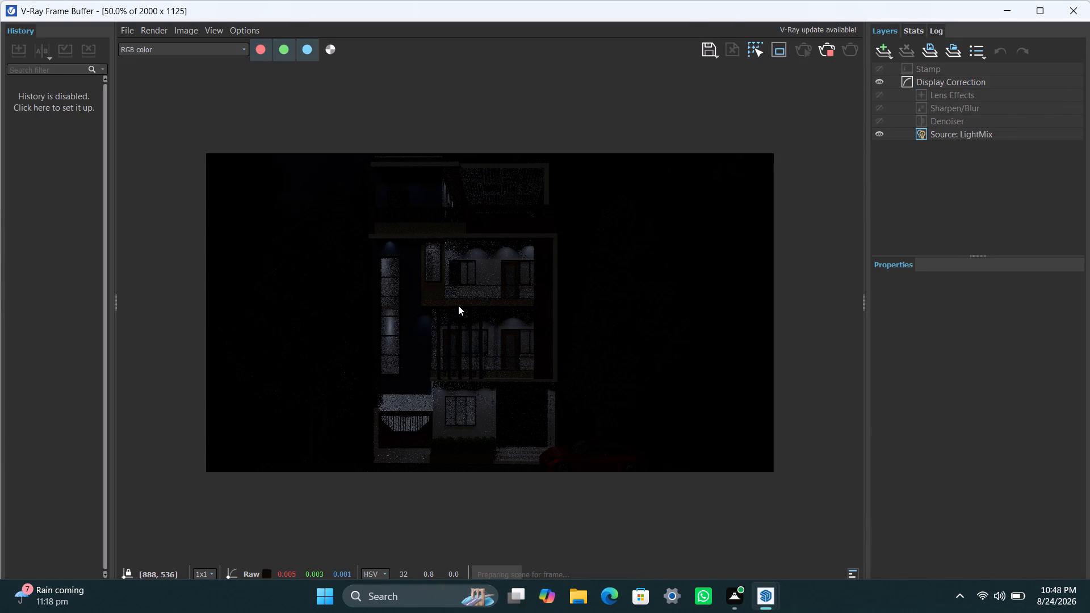
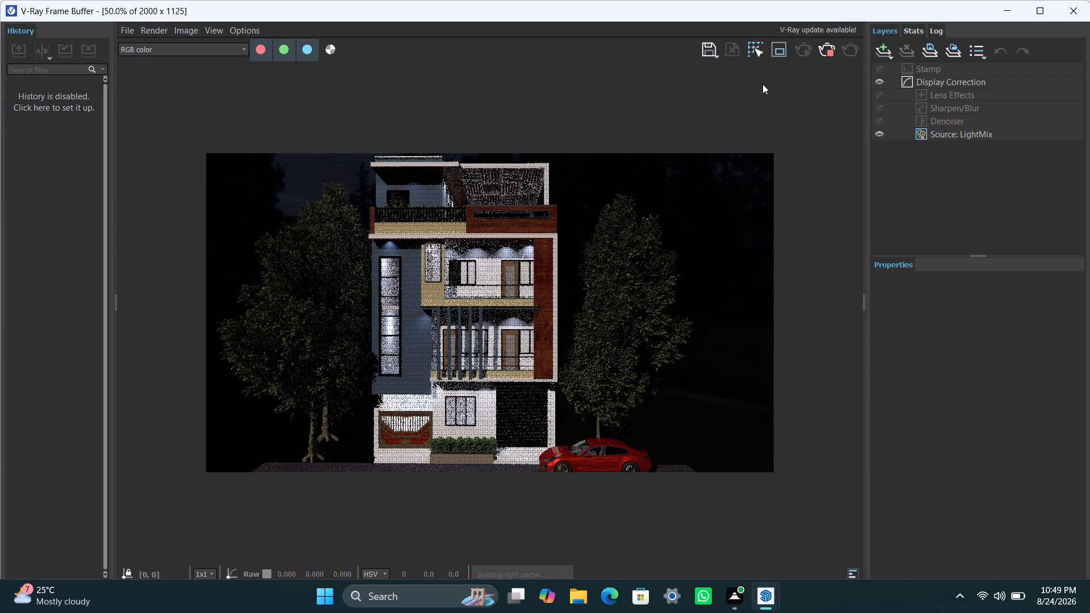
# Abort the front elevation render in progress and minimize the frame buffer window.
pyautogui.click(829, 51)
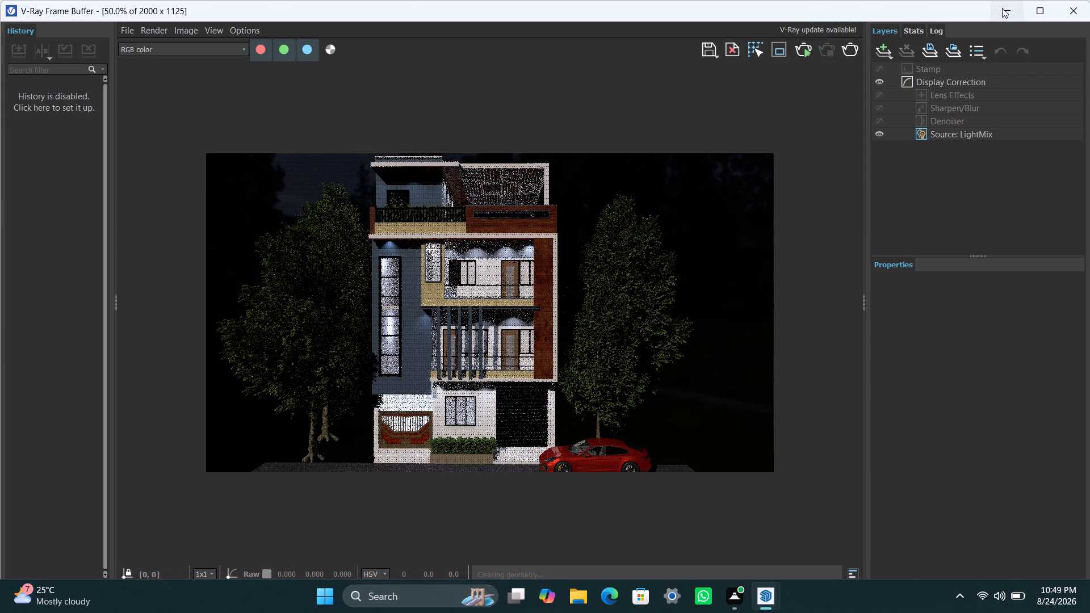
pyautogui.click(1002, 8)
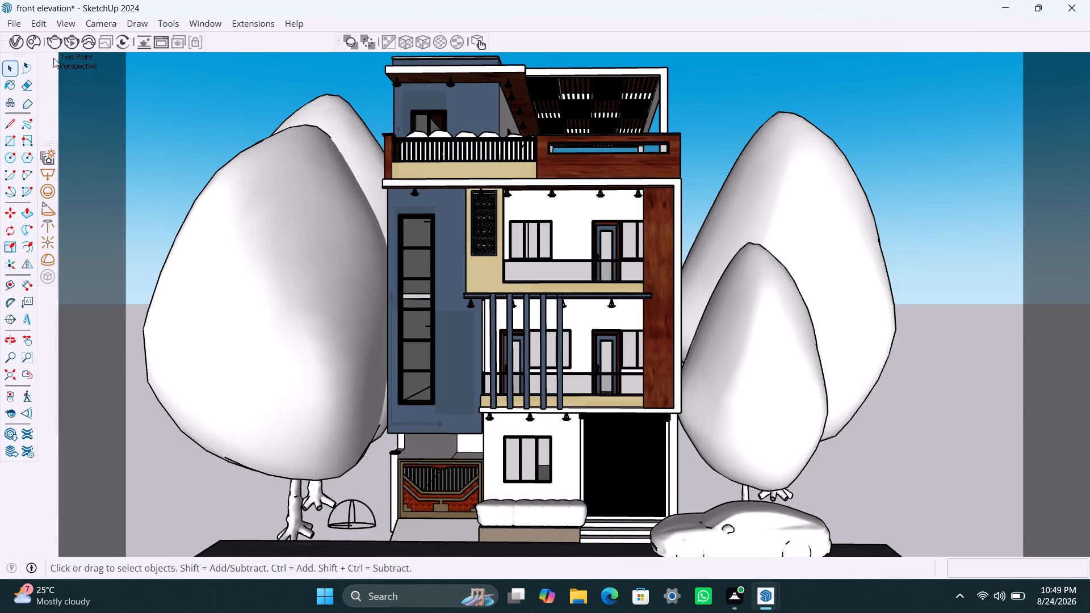
# Set the Dome Light's intensity to 10 in the V-Ray scene lights.
pyautogui.click(20, 37)
pyautogui.scroll(3, 517, 211)
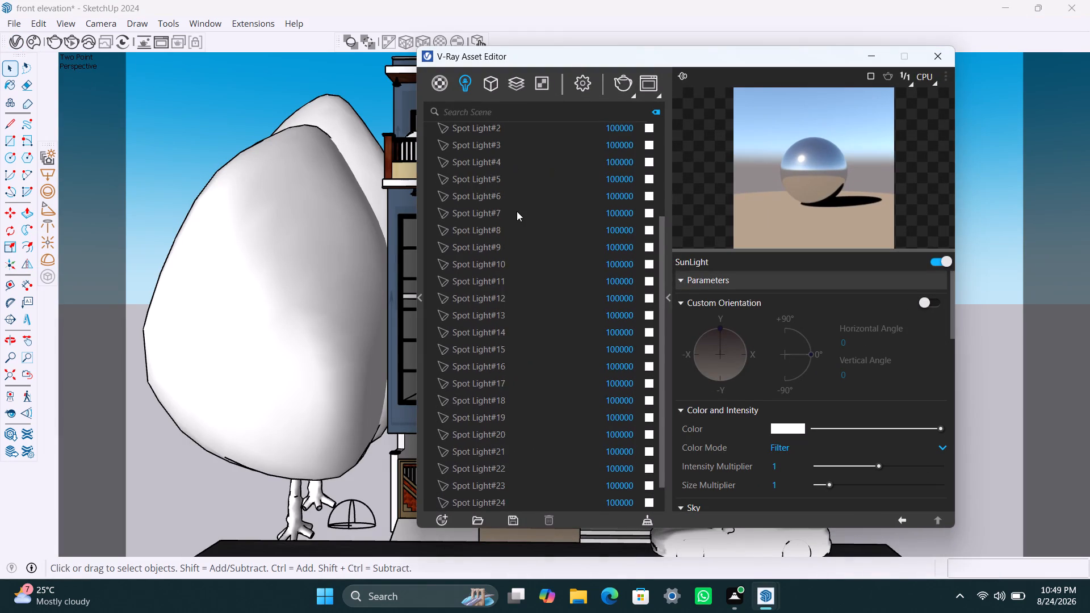
pyautogui.scroll(5, 517, 211)
pyautogui.moveTo(618, 161); pyautogui.dragTo(582, 164)
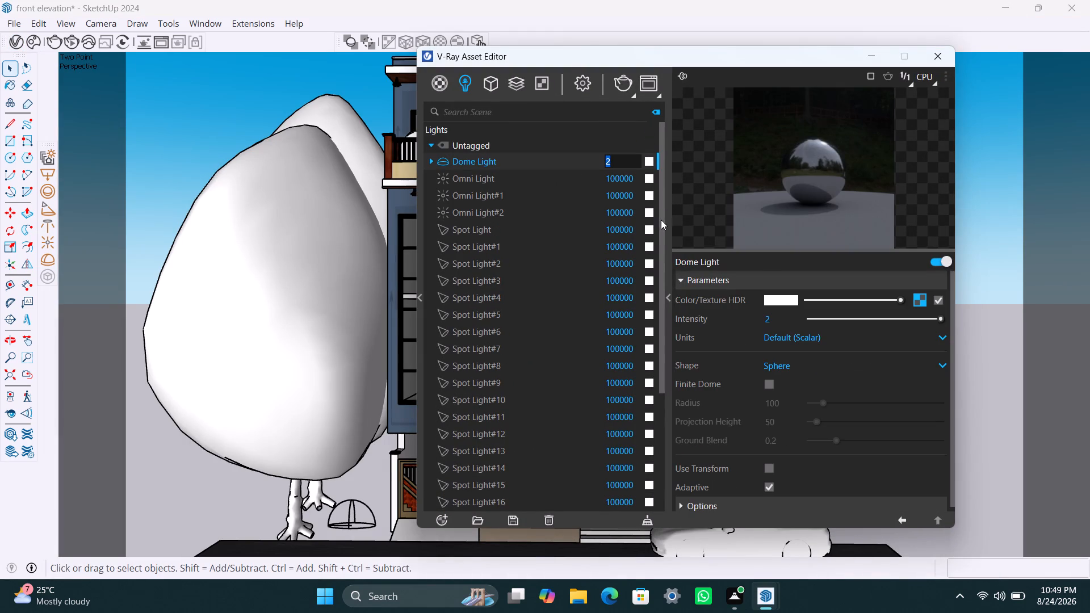
pyautogui.press('6')
pyautogui.moveTo(614, 164); pyautogui.dragTo(588, 164)
pyautogui.write('10')
pyautogui.click(572, 203)
pyautogui.click(563, 187)
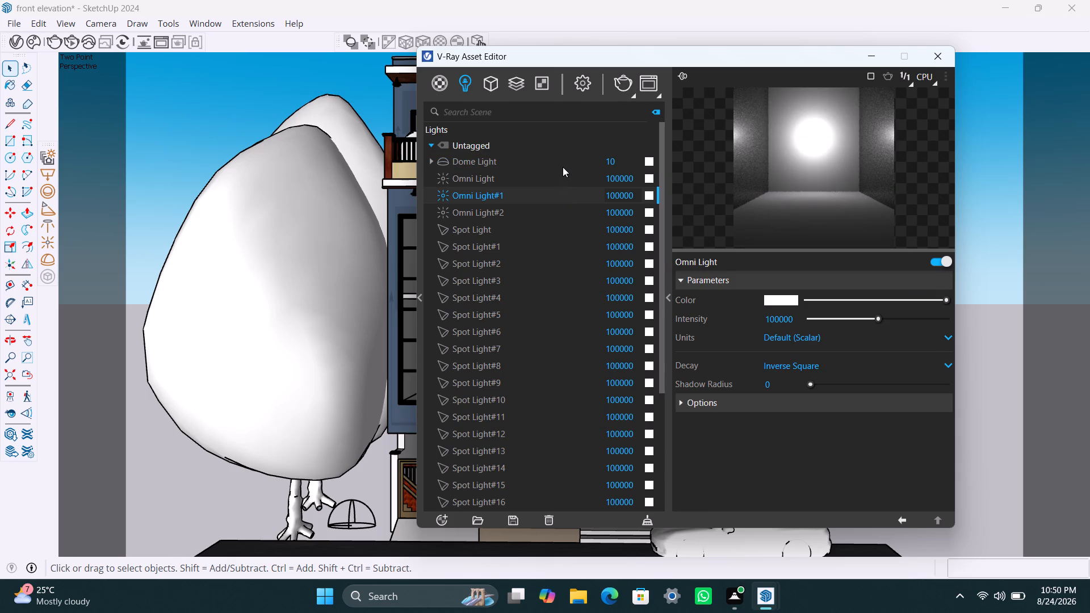
pyautogui.click(563, 167)
pyautogui.moveTo(627, 156); pyautogui.dragTo(601, 158)
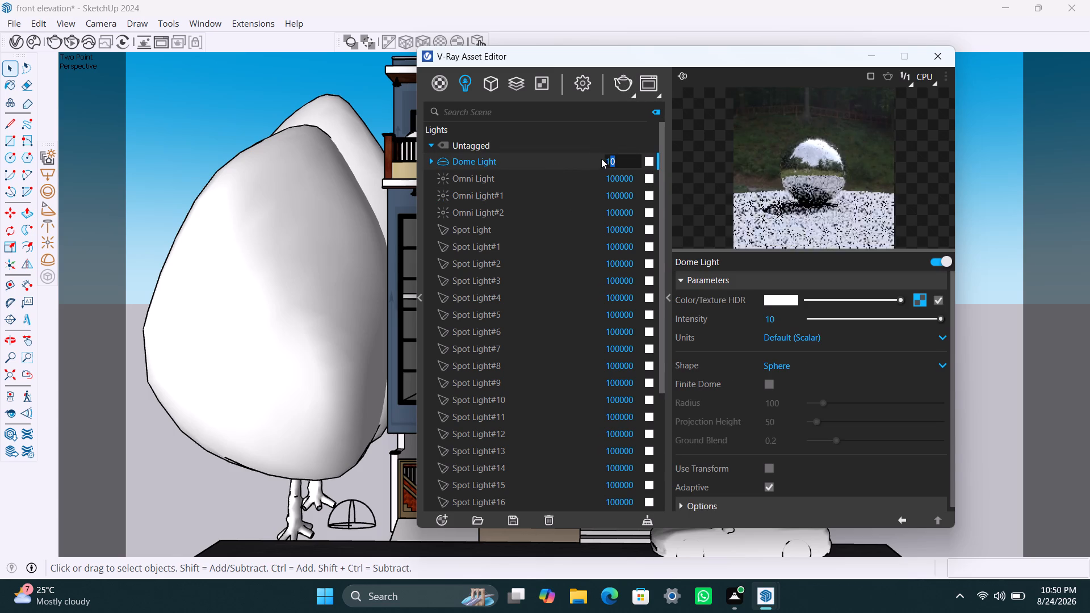
pyautogui.moveTo(601, 158); pyautogui.dragTo(596, 161)
pyautogui.click(572, 178)
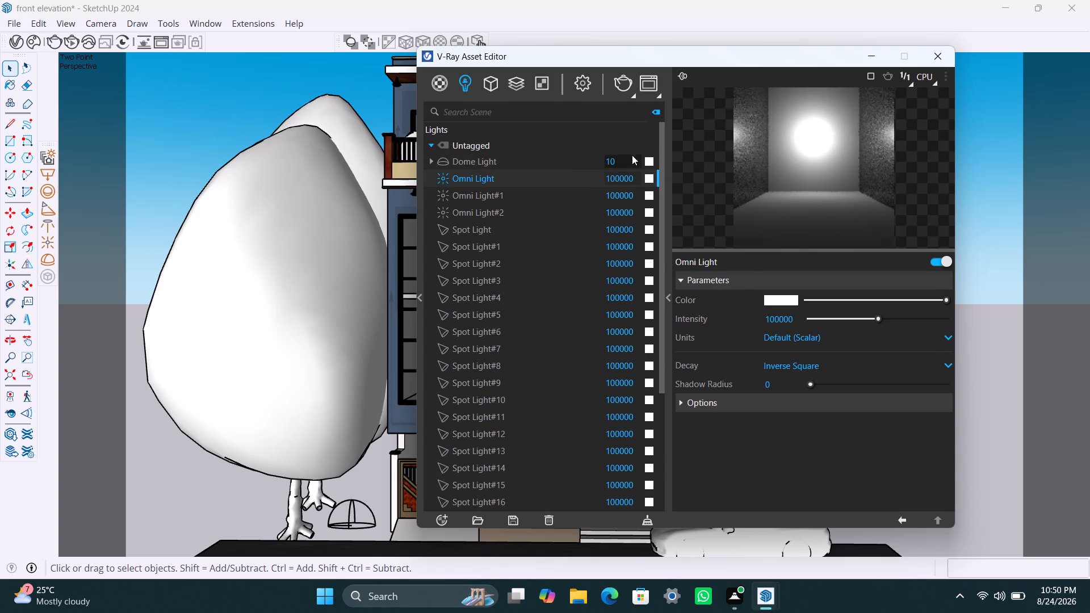
pyautogui.click(630, 157)
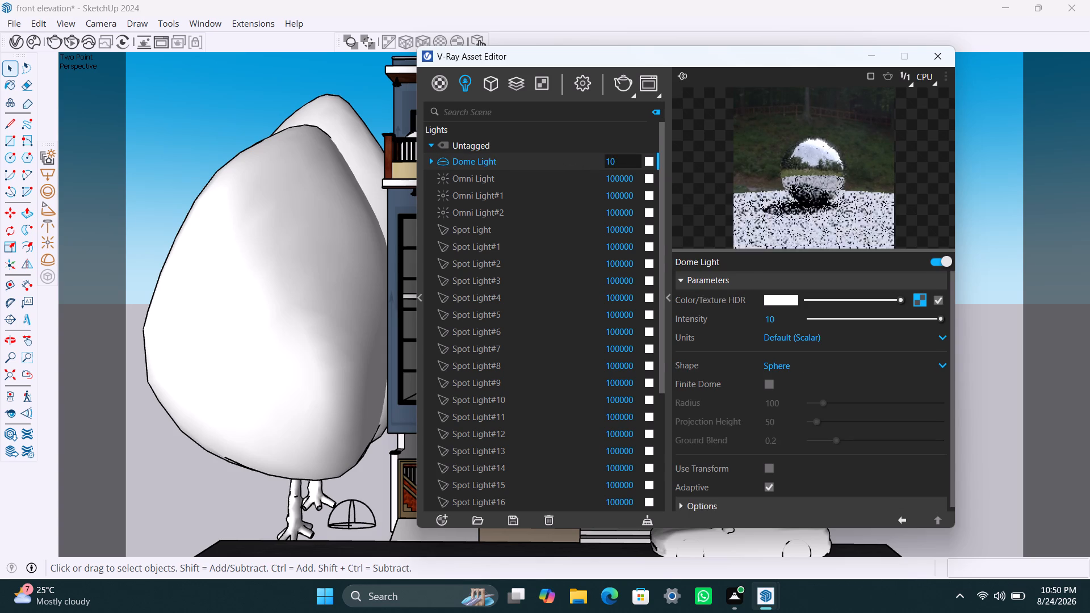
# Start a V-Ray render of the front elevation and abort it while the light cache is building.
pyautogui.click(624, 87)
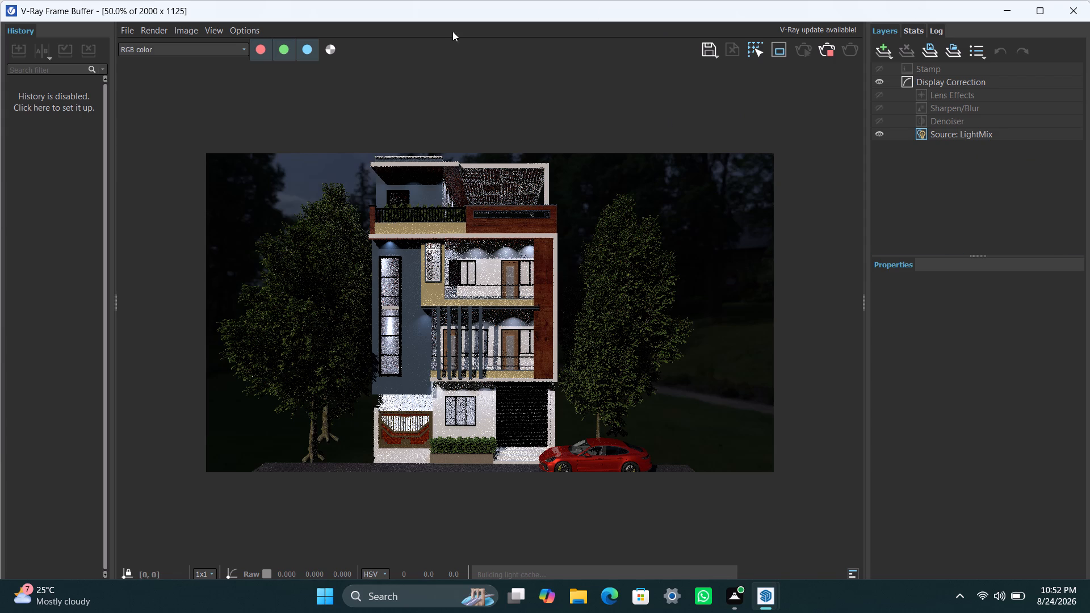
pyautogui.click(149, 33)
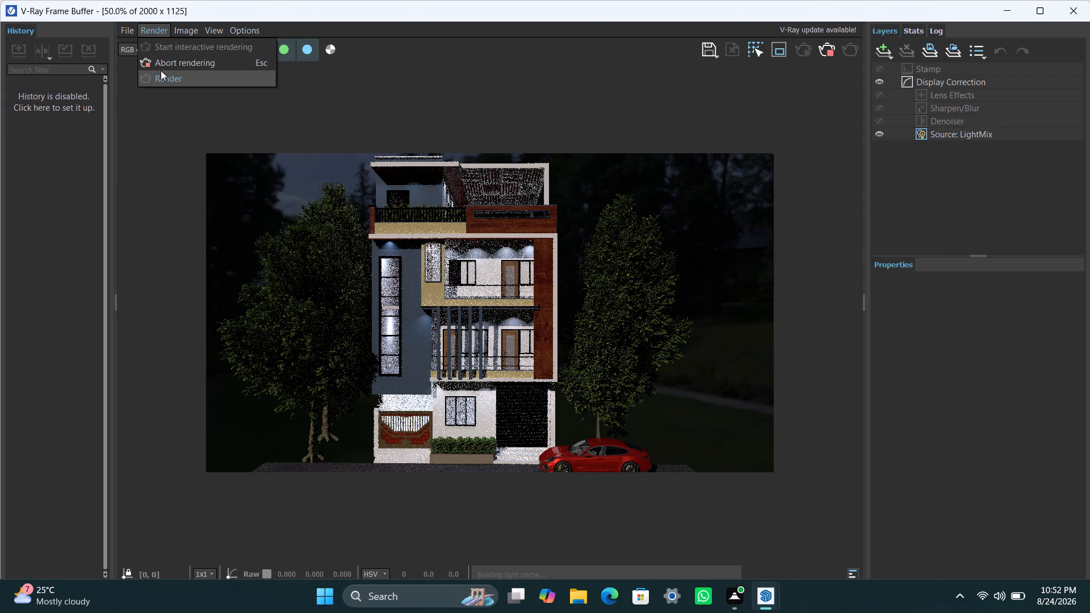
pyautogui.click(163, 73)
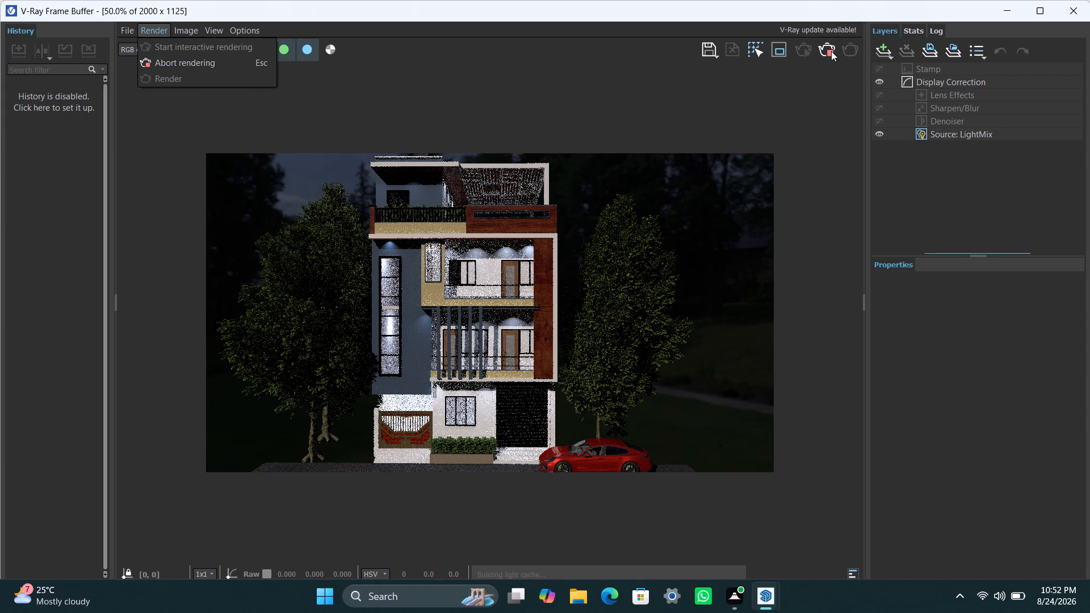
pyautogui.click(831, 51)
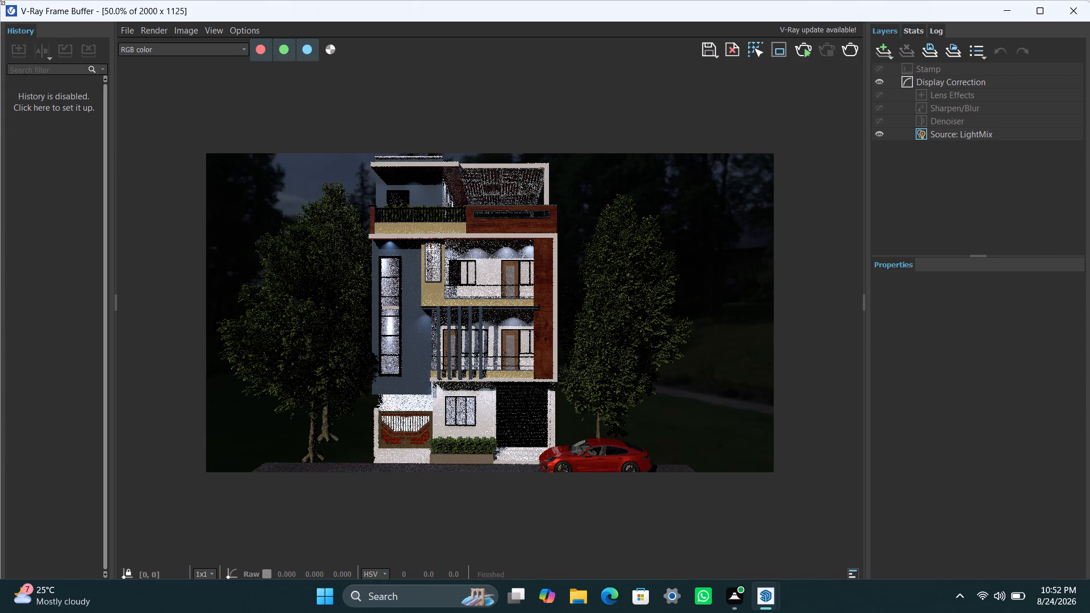
# Start a fresh V-Ray render of the front elevation from the frame buffer.
pyautogui.click(145, 33)
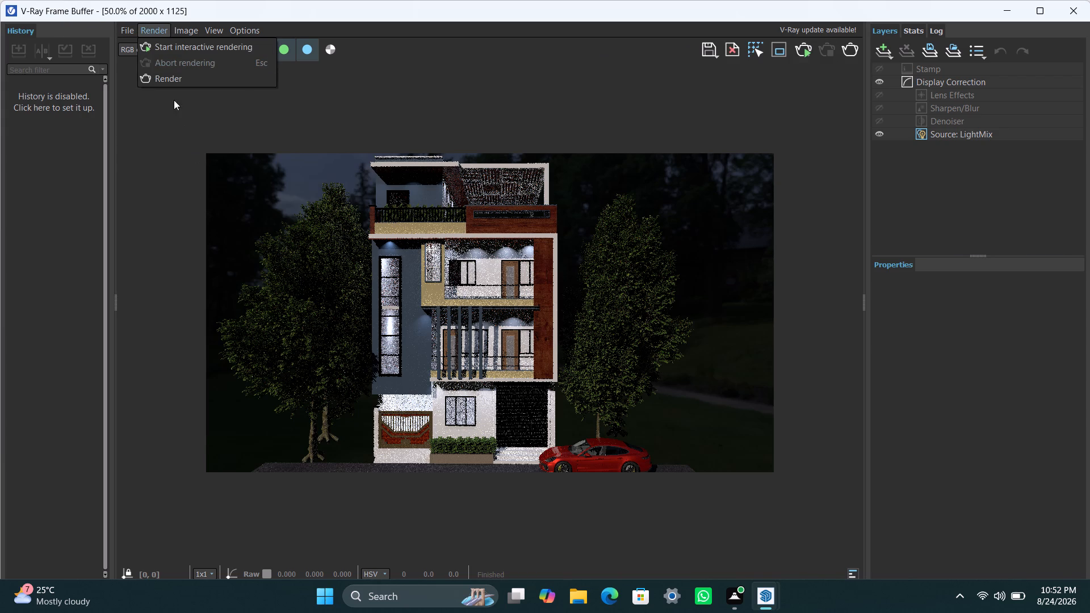
pyautogui.click(166, 85)
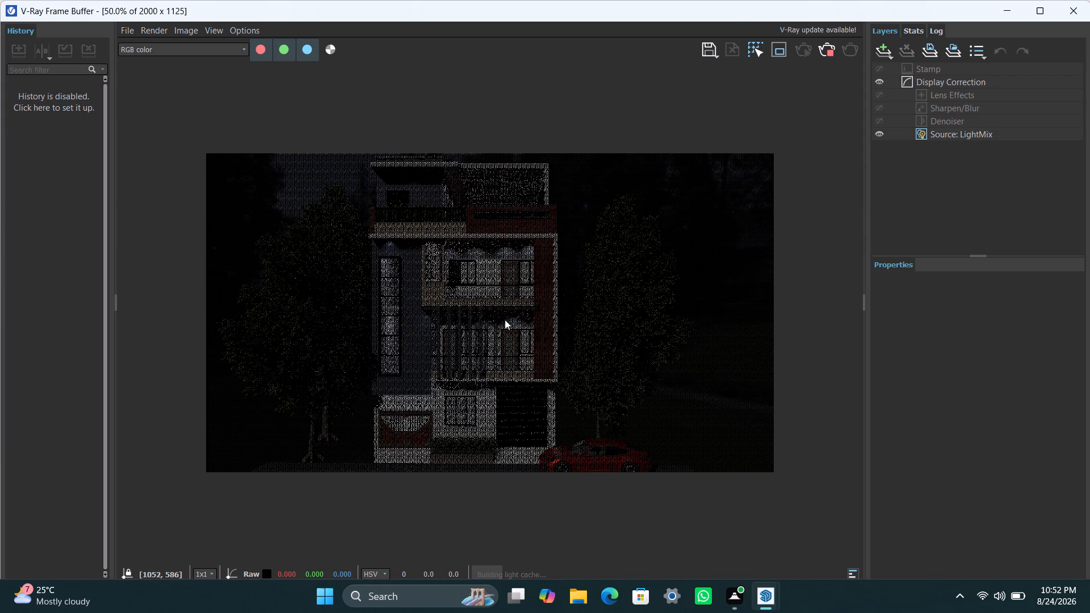
# Examine the facade, trees and background brightness in the in-progress render, both close up and as a whole image.
pyautogui.scroll(1, 505, 320)
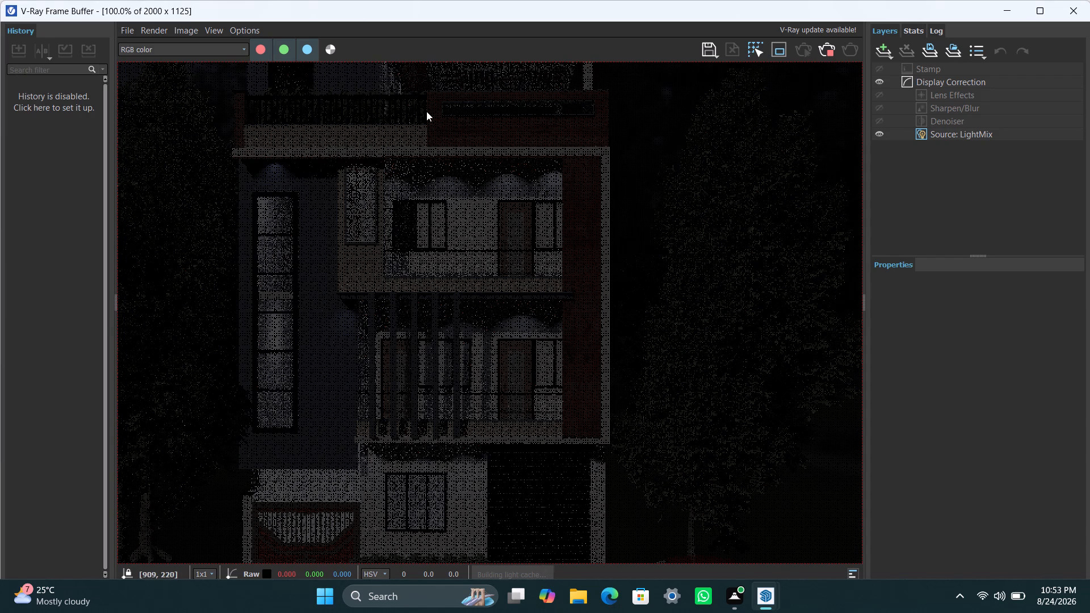
pyautogui.scroll(-2, 457, 318)
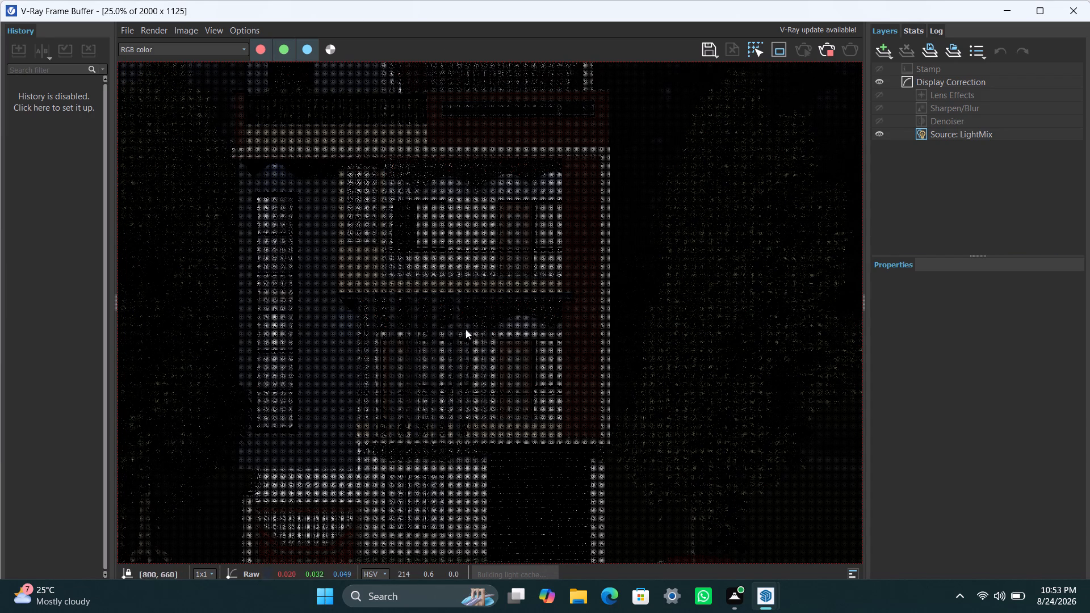
pyautogui.scroll(-1, 486, 341)
pyautogui.scroll(2, 487, 345)
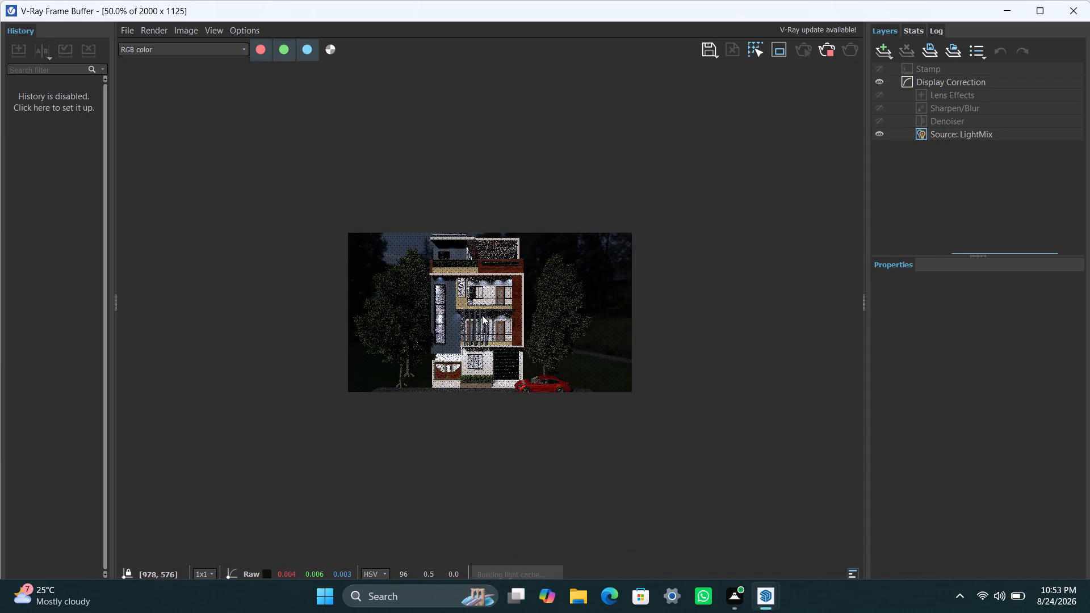
pyautogui.scroll(1, 481, 315)
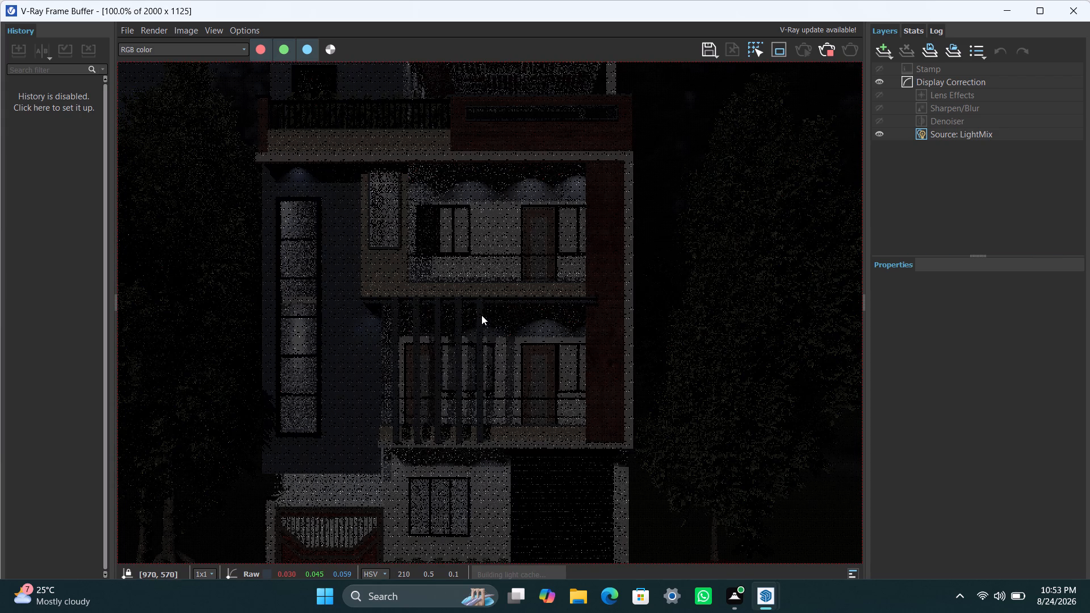
pyautogui.scroll(-1, 469, 332)
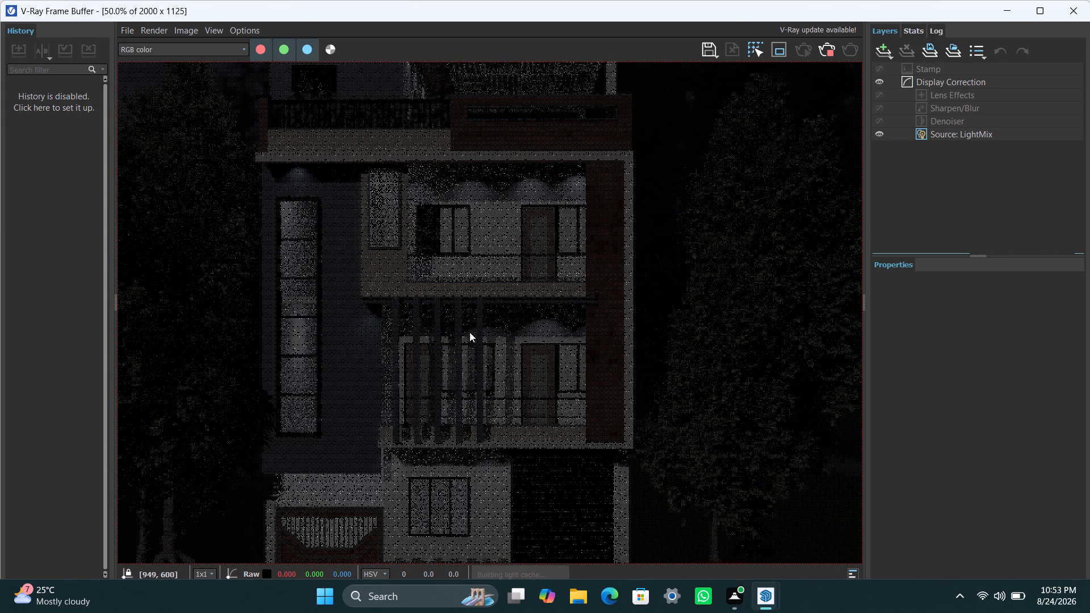
pyautogui.scroll(-2, 469, 332)
pyautogui.scroll(1, 469, 331)
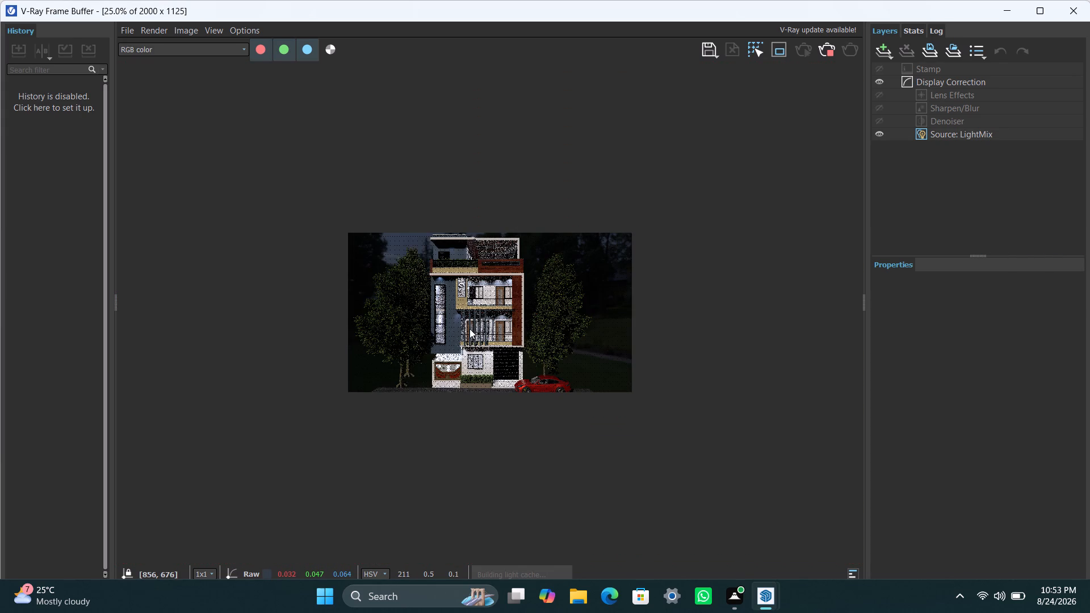
pyautogui.scroll(1, 469, 329)
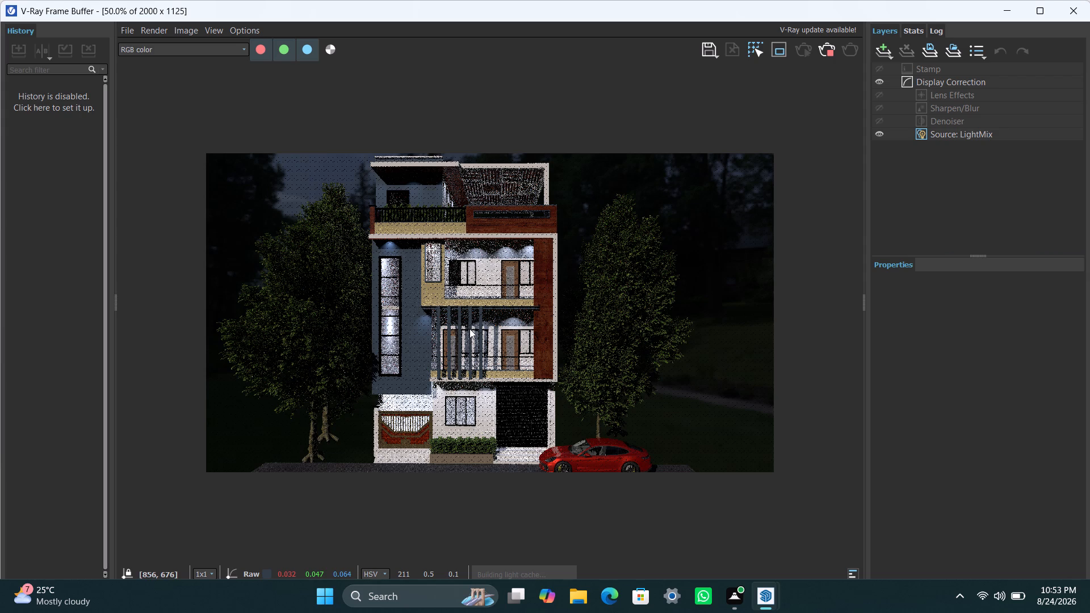
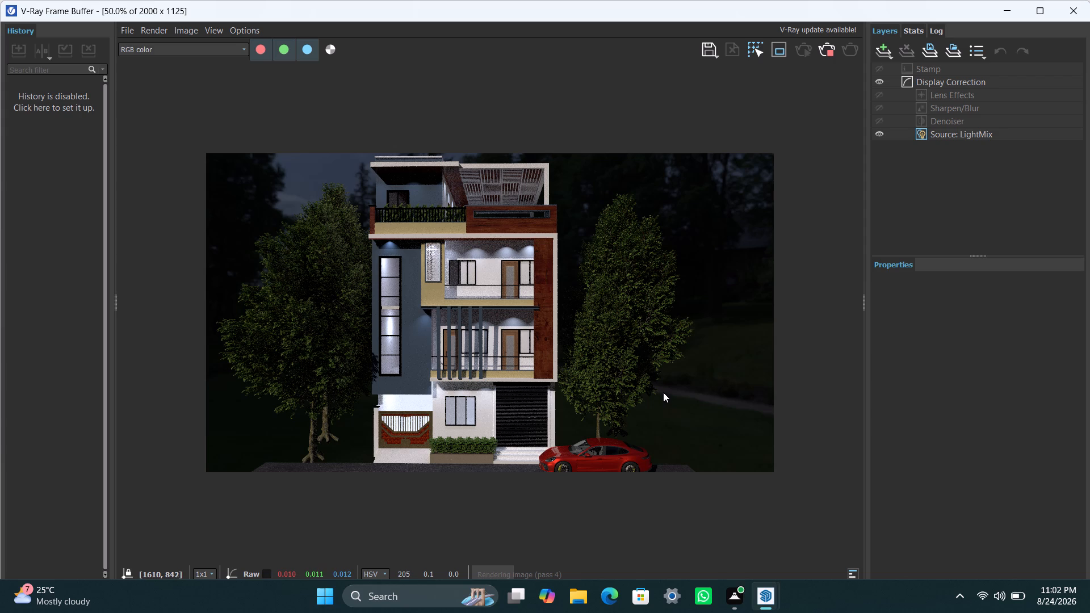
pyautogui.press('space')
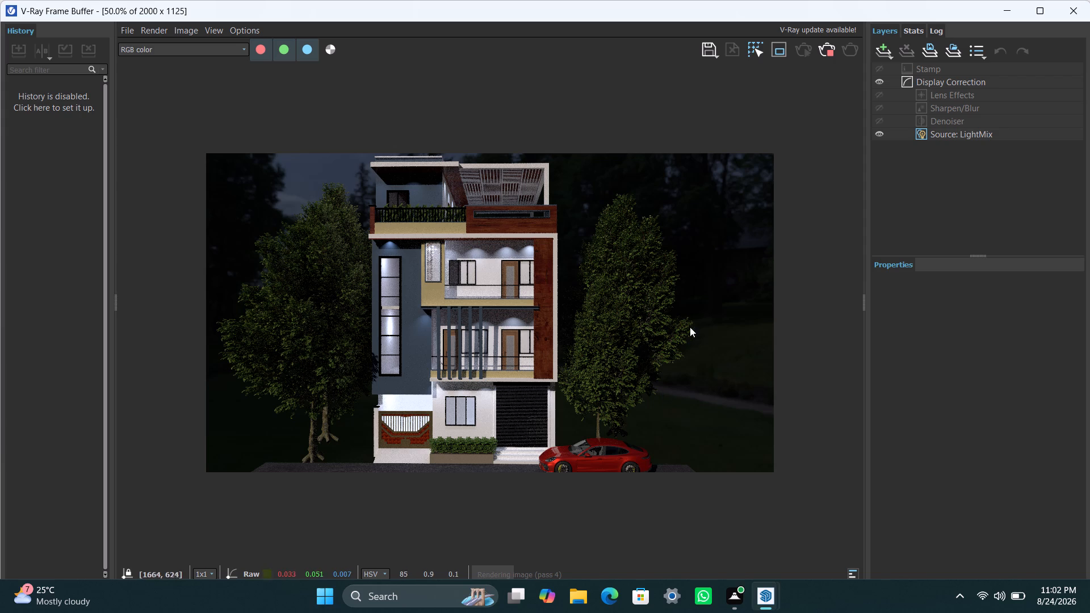
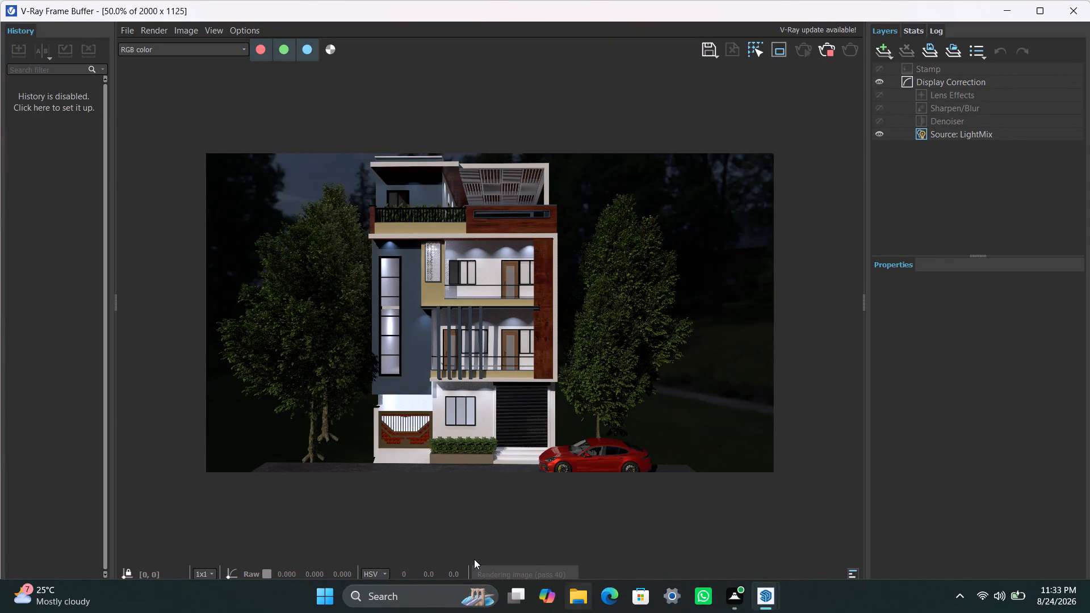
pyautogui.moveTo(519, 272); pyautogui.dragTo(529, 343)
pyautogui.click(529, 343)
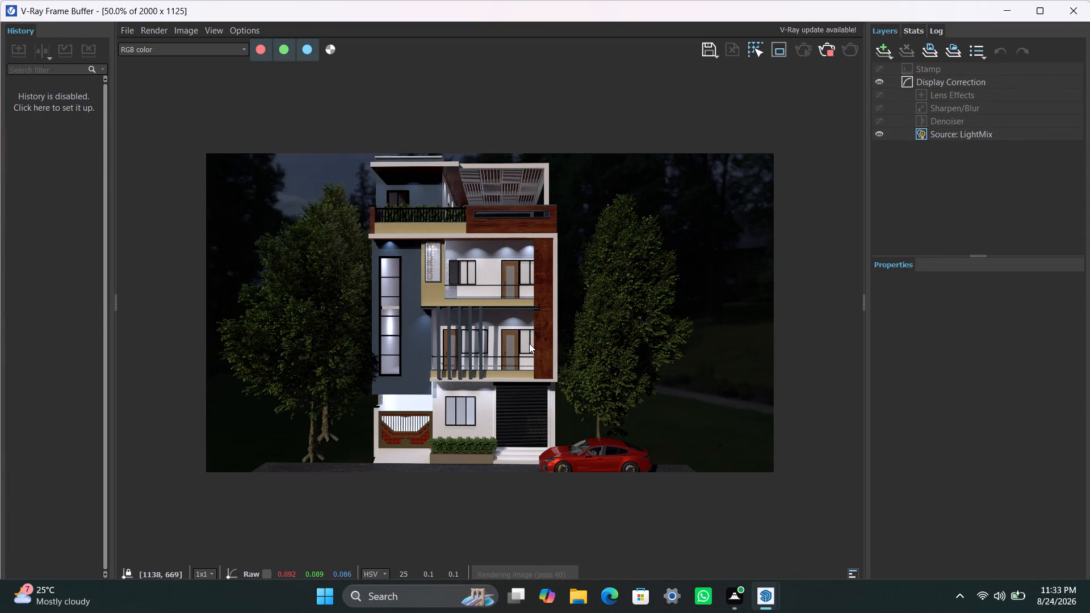
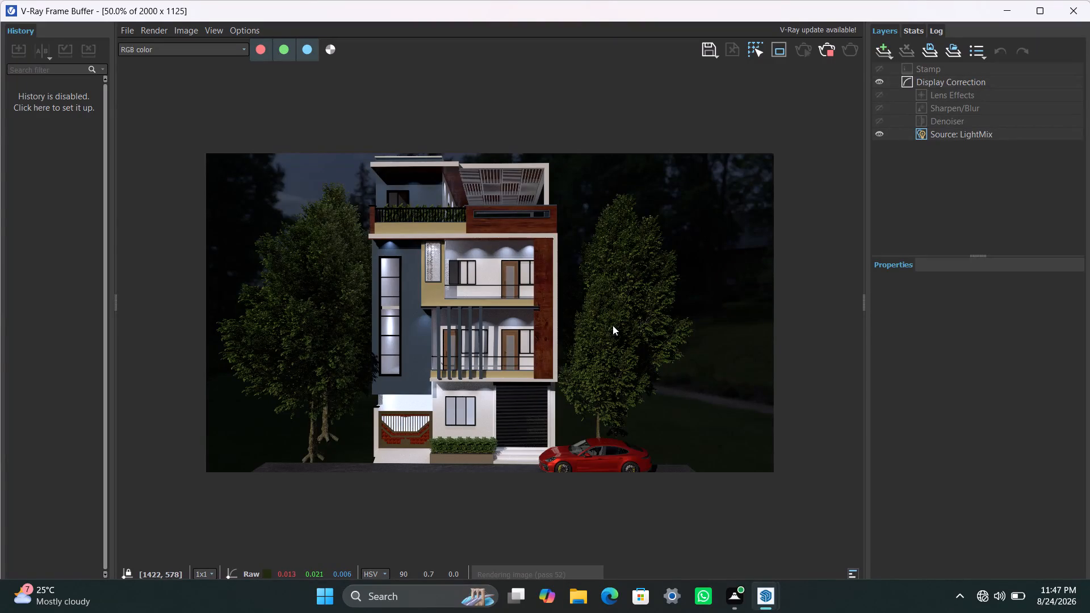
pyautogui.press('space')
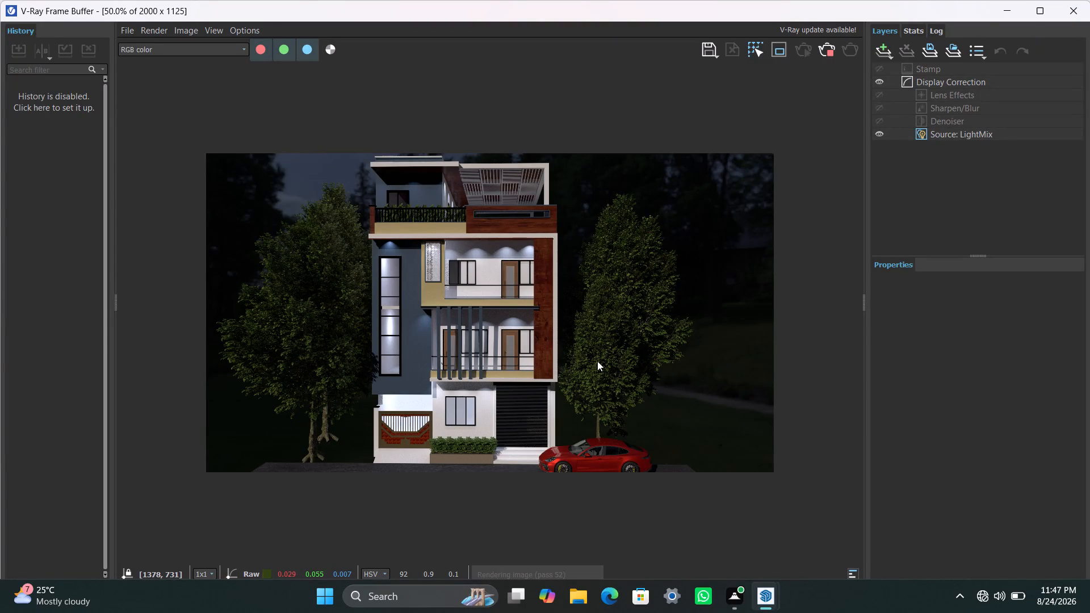
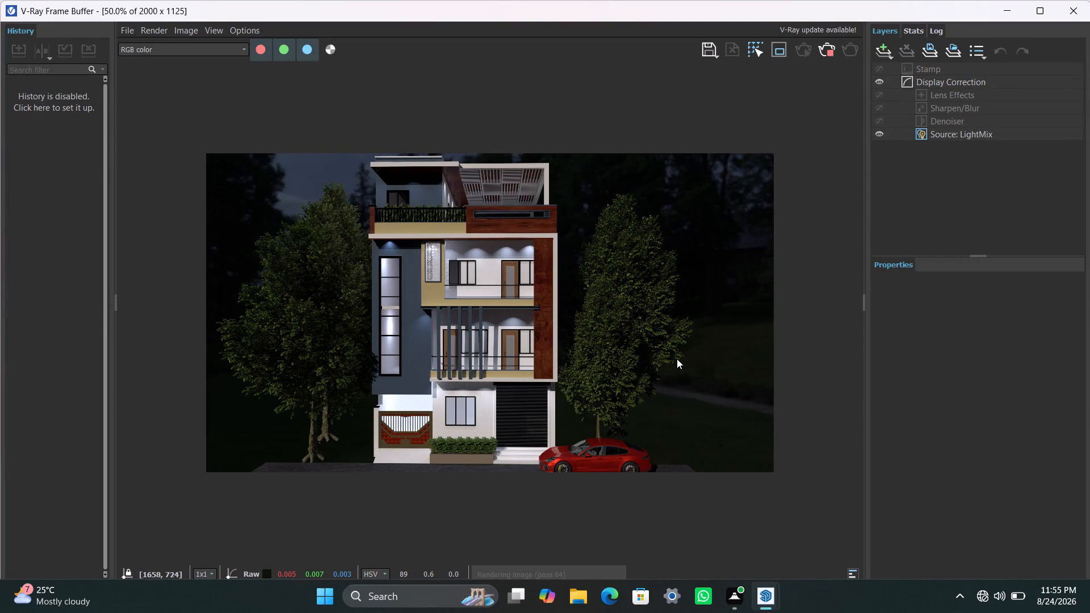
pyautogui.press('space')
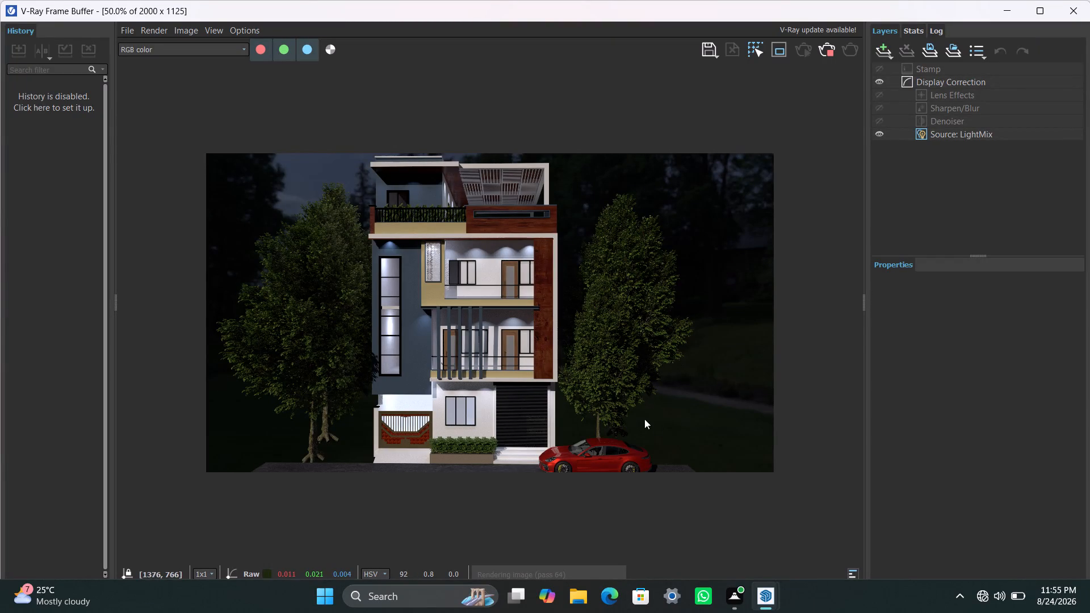
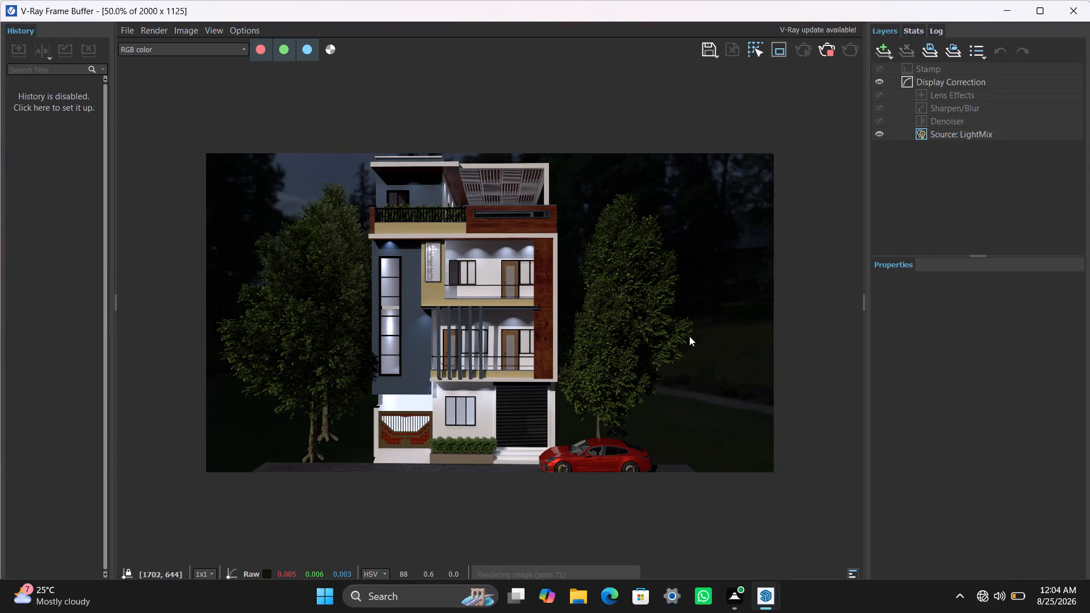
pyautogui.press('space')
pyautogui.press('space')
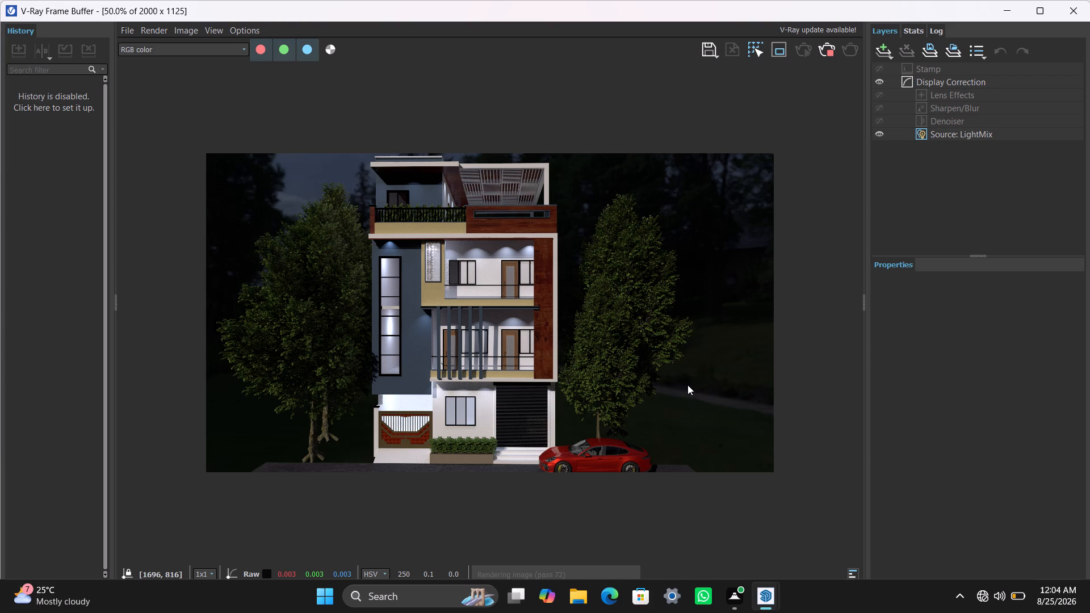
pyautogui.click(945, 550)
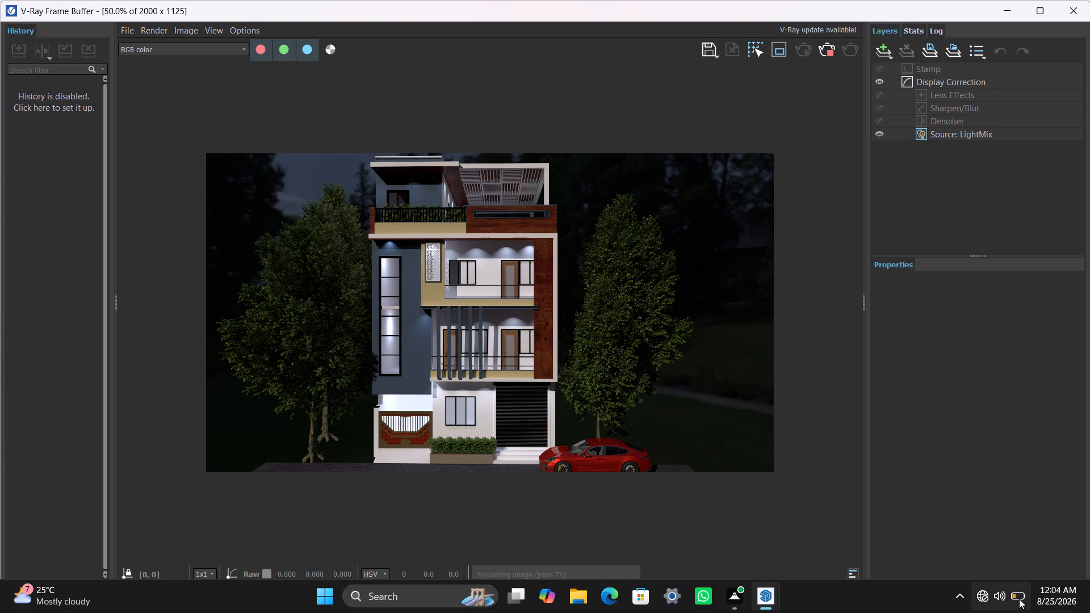
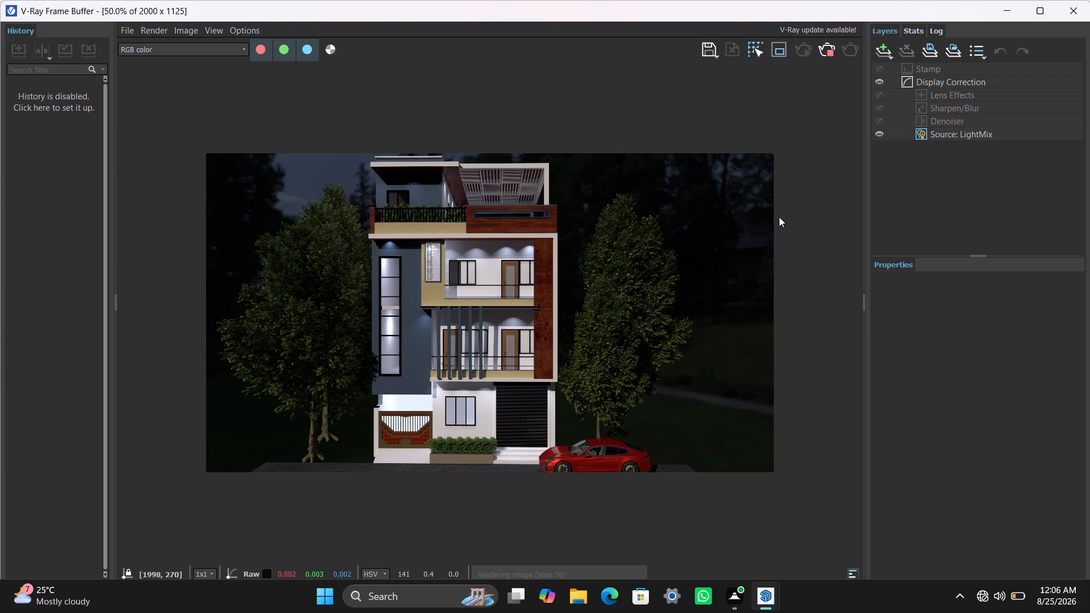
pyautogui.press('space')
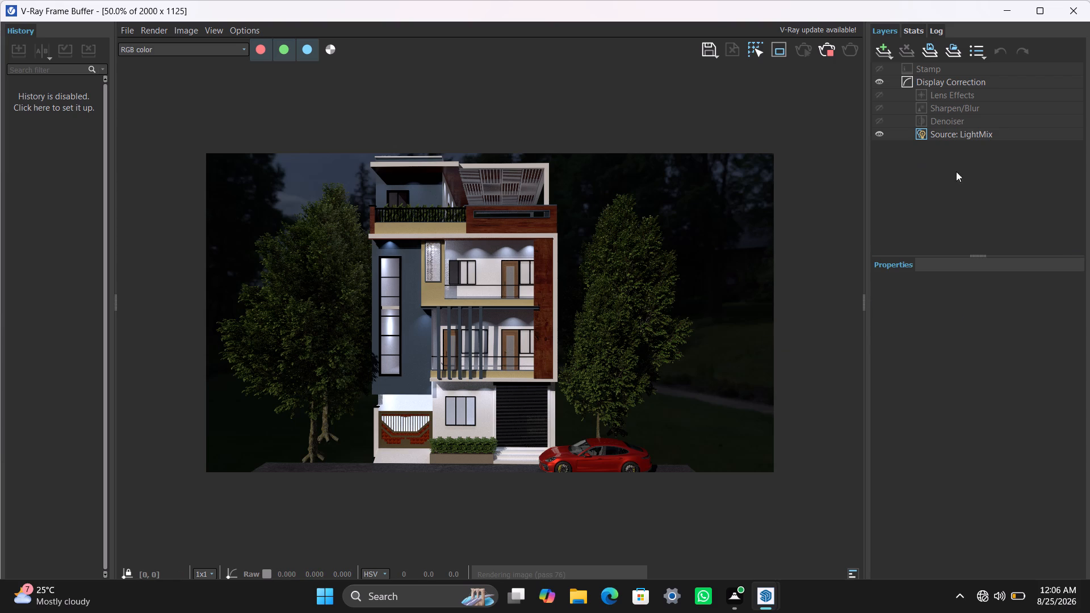
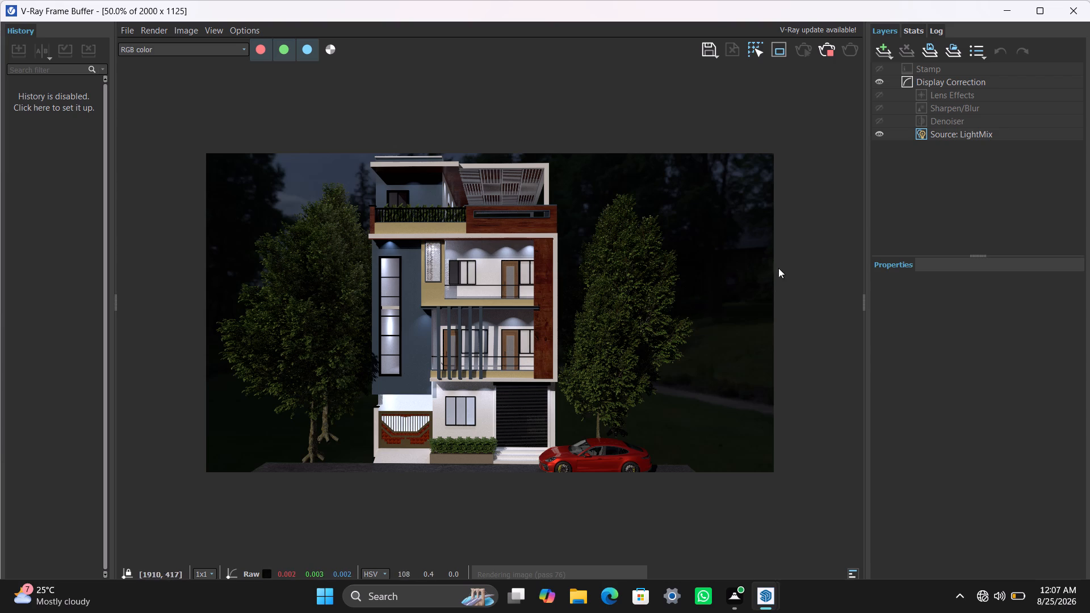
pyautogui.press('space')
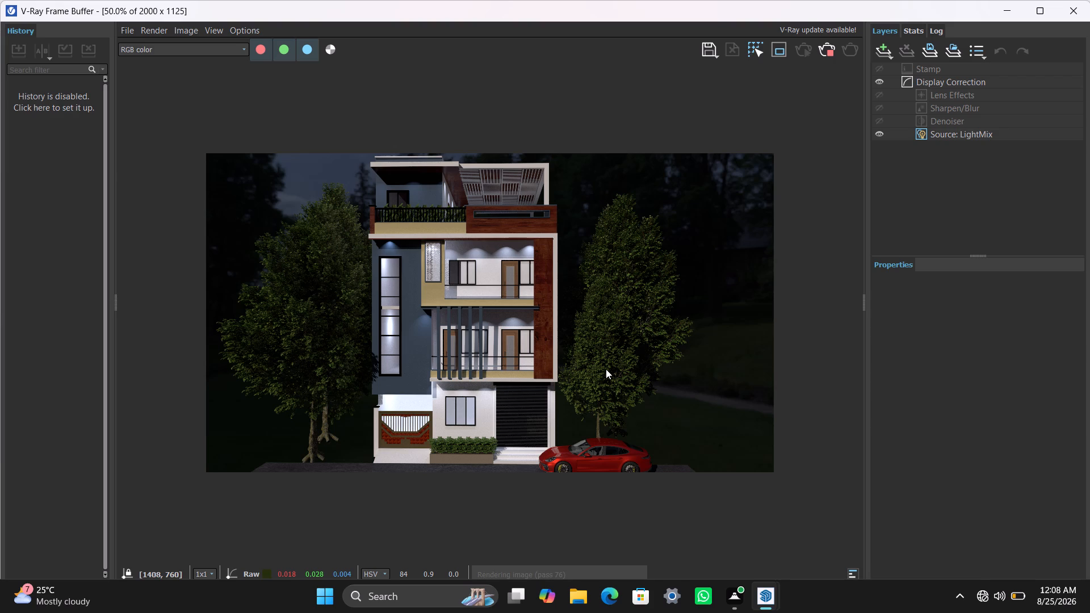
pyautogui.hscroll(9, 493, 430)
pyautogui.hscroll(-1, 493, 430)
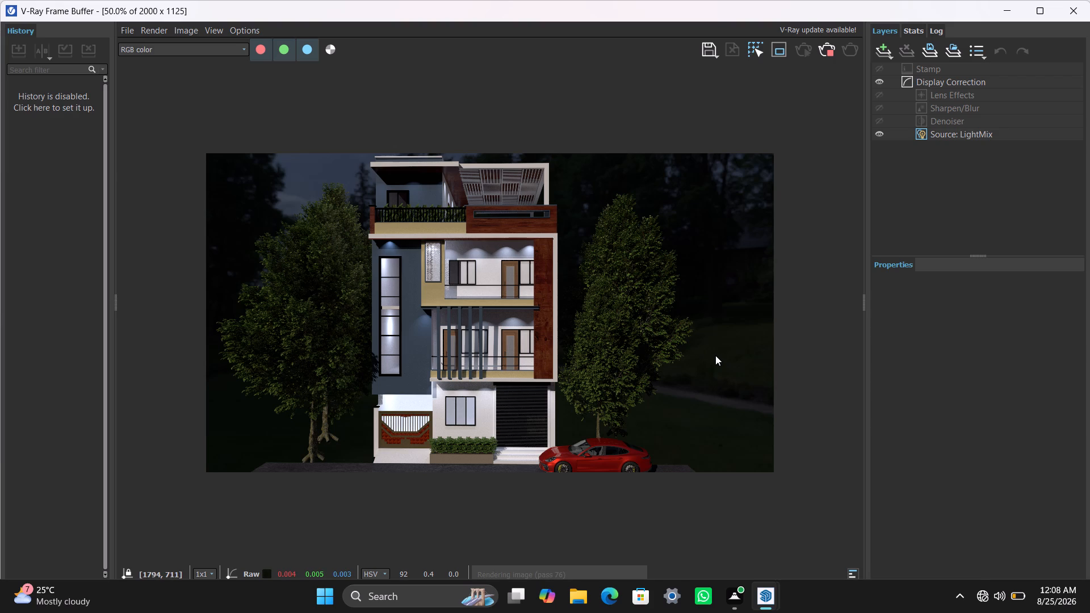
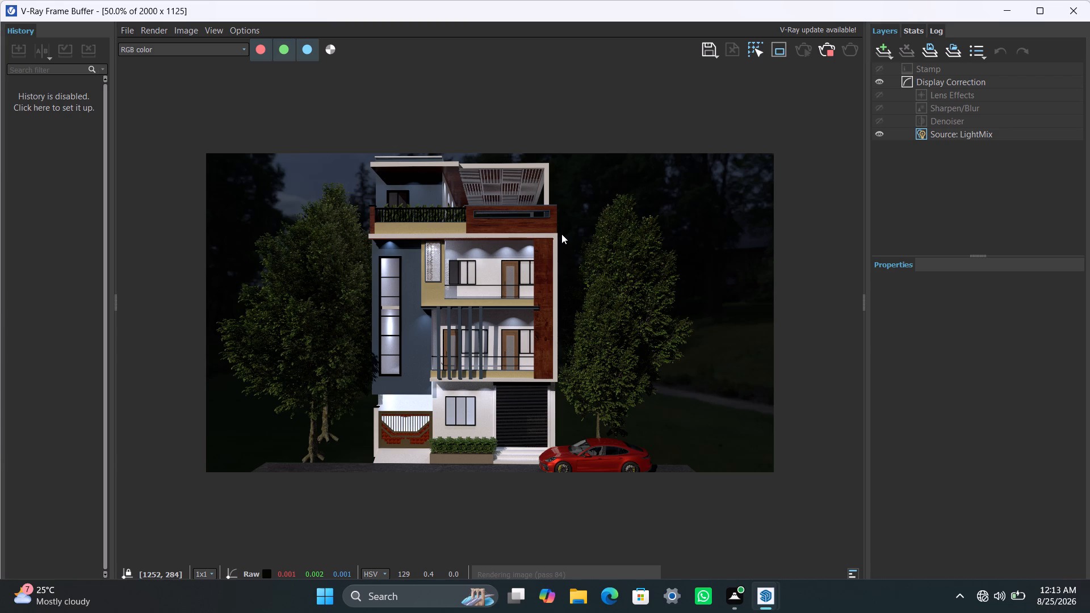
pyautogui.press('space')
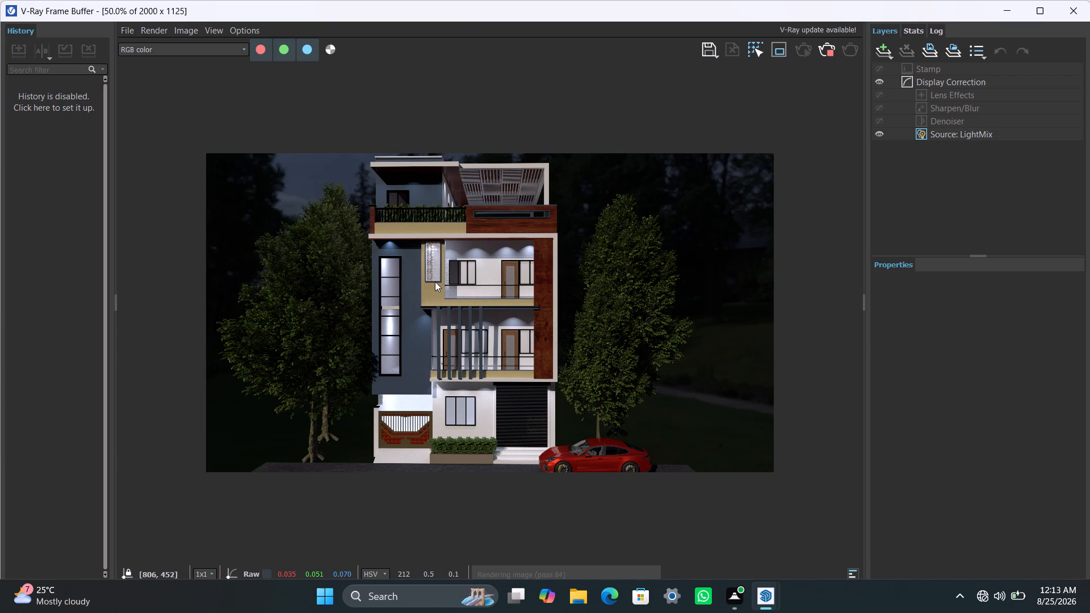
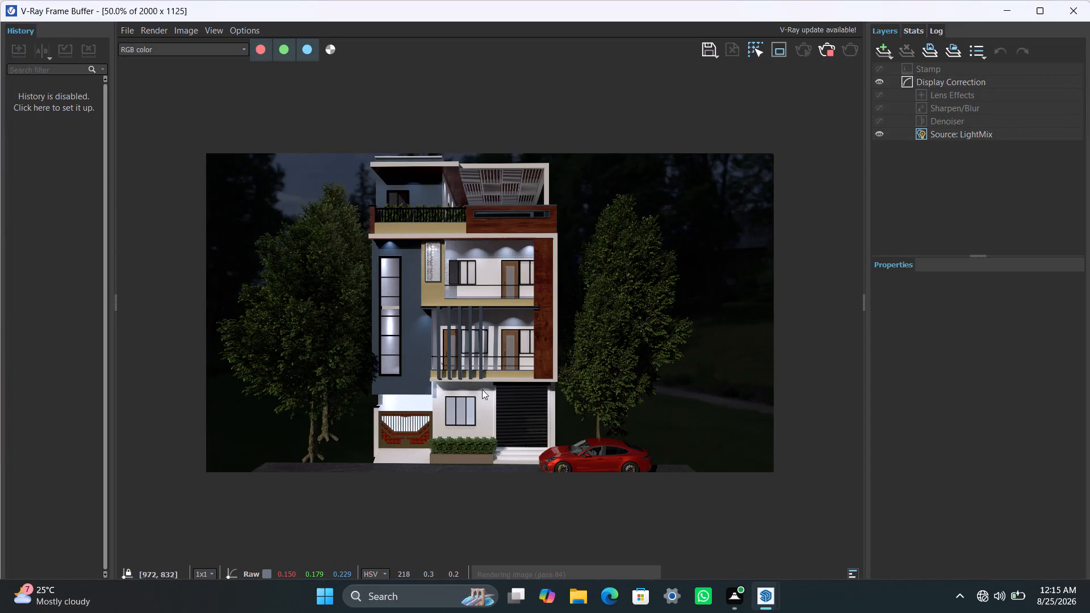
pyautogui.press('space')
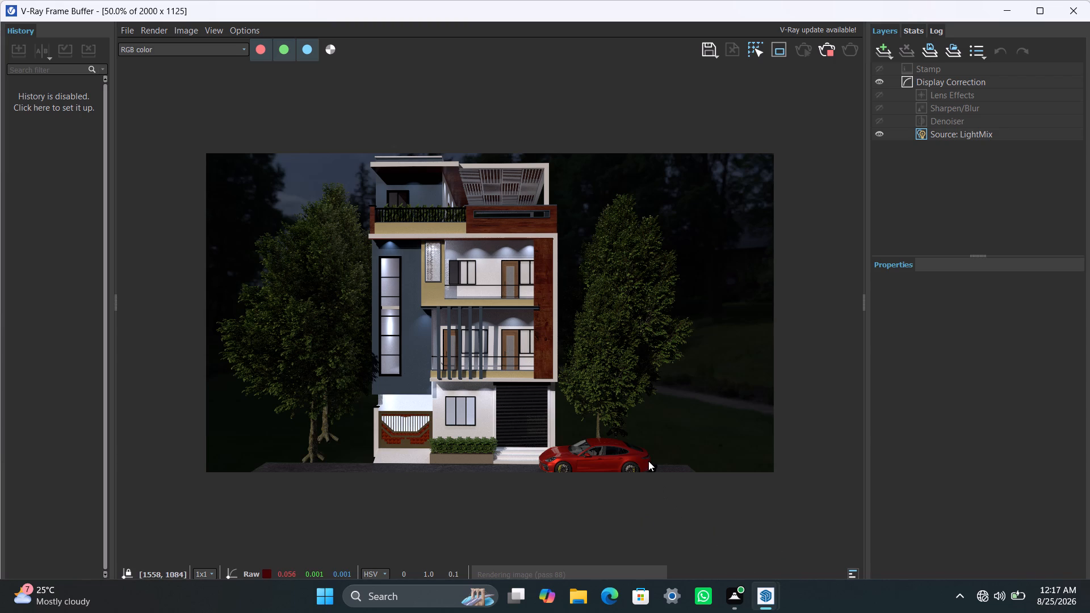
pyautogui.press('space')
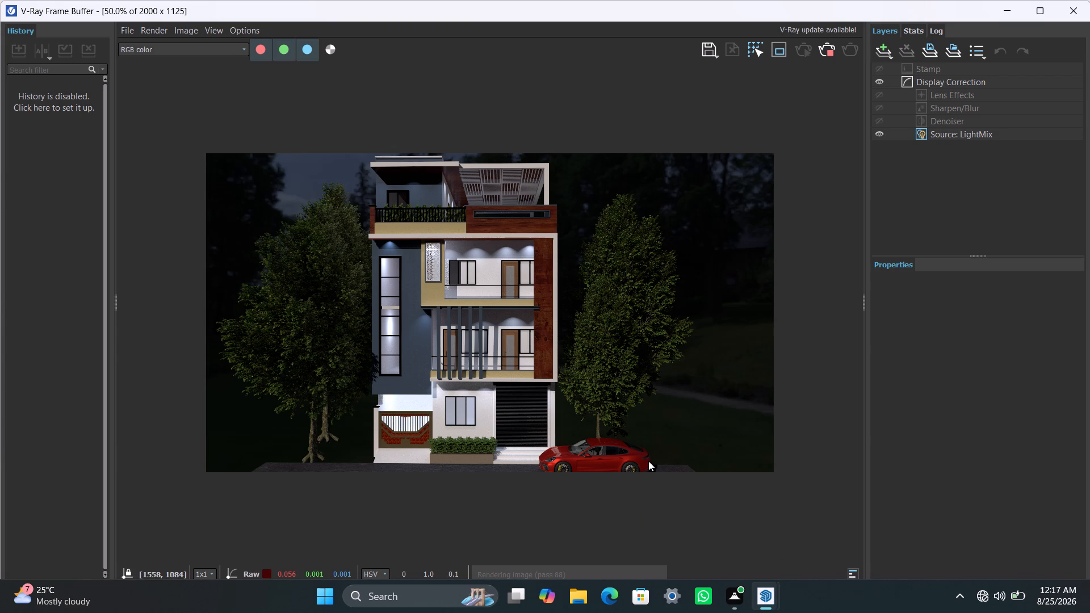
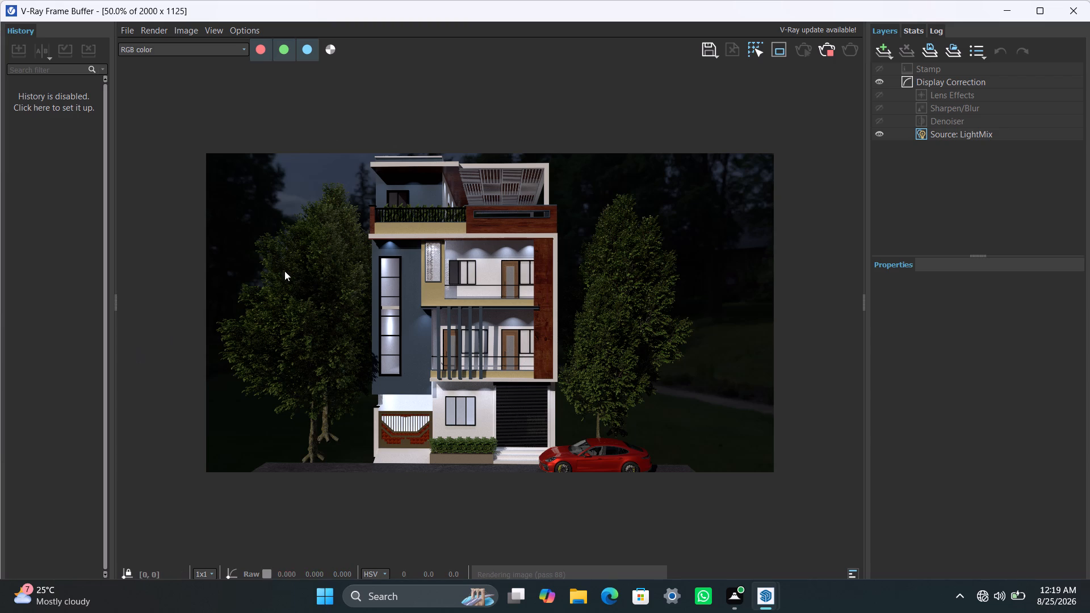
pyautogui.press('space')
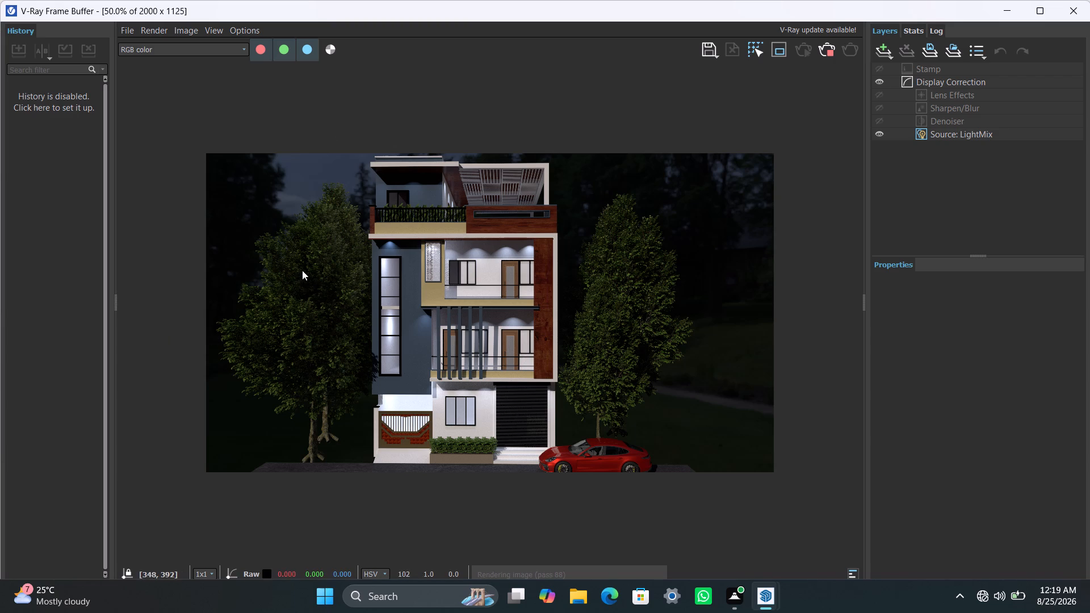
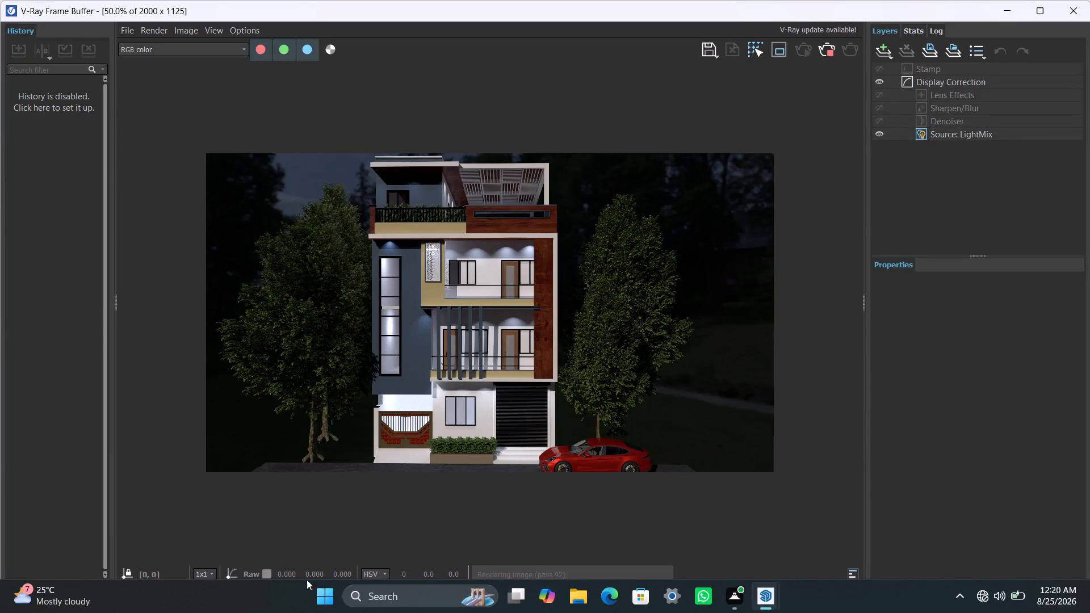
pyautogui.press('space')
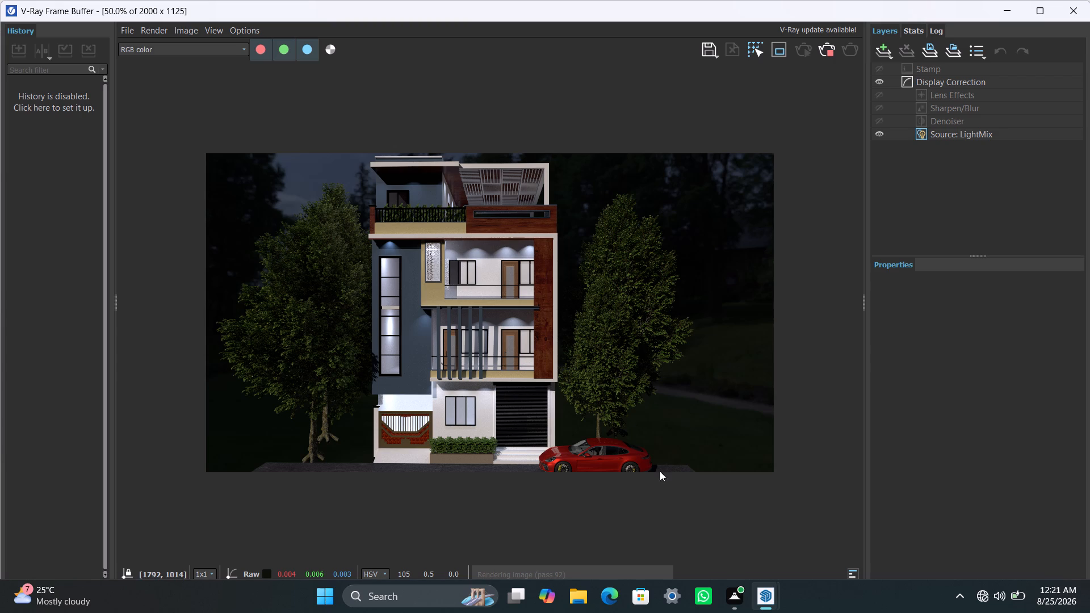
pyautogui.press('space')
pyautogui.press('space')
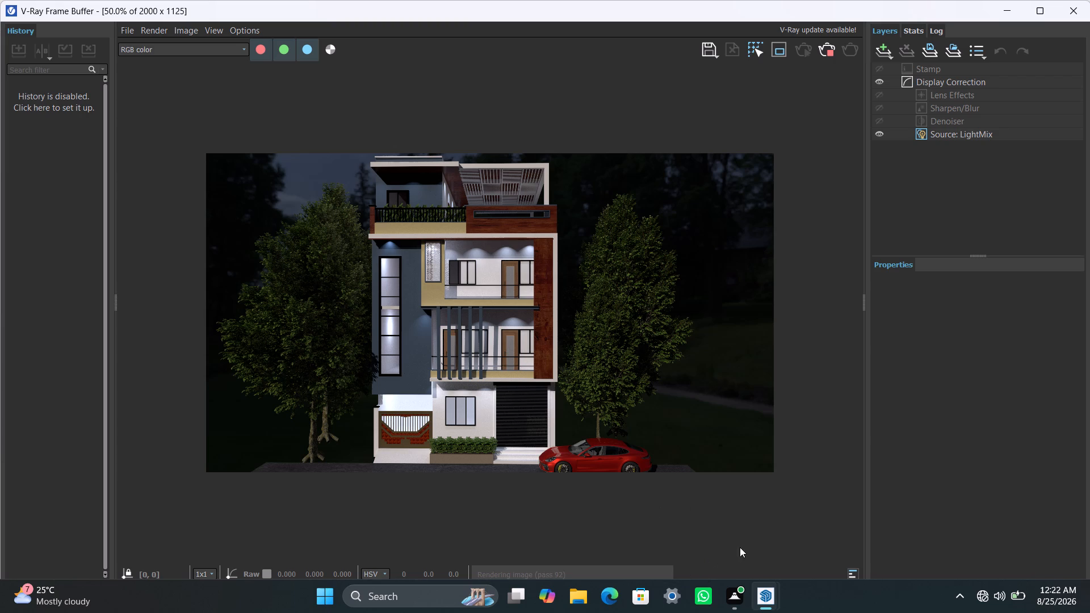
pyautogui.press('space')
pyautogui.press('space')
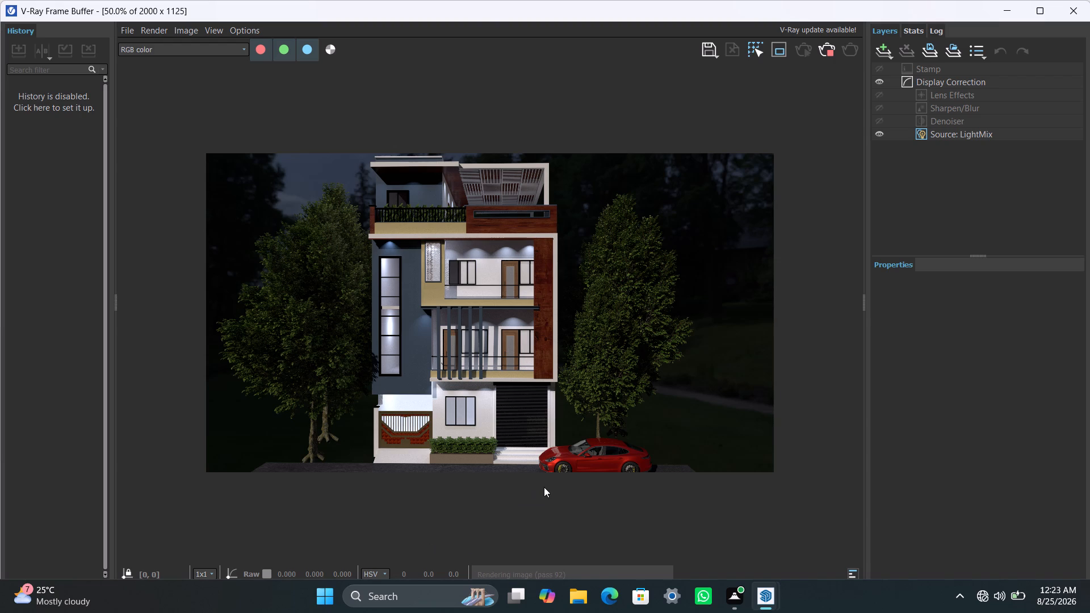
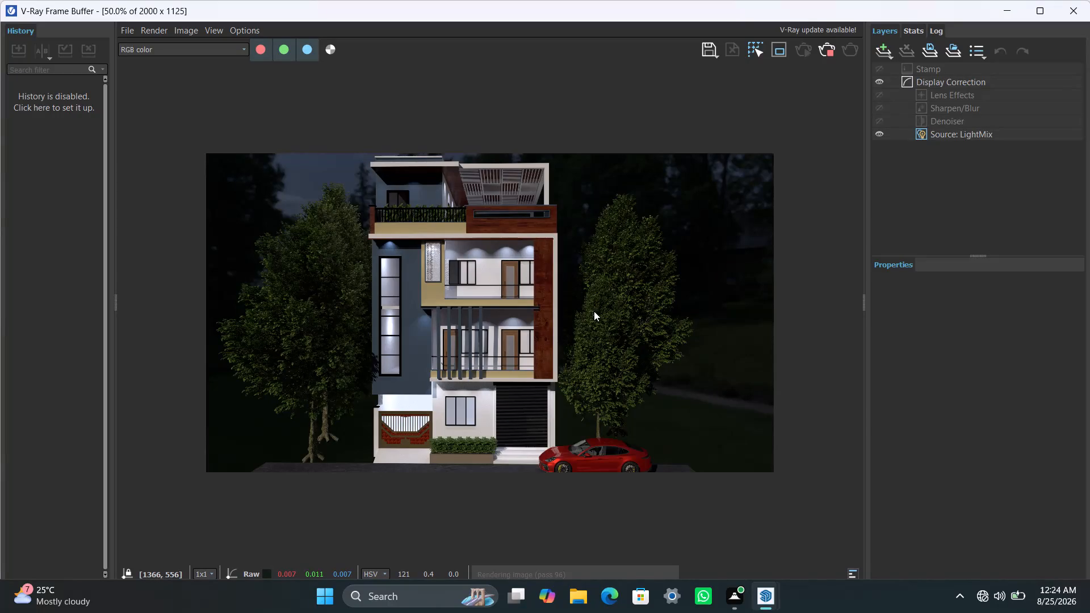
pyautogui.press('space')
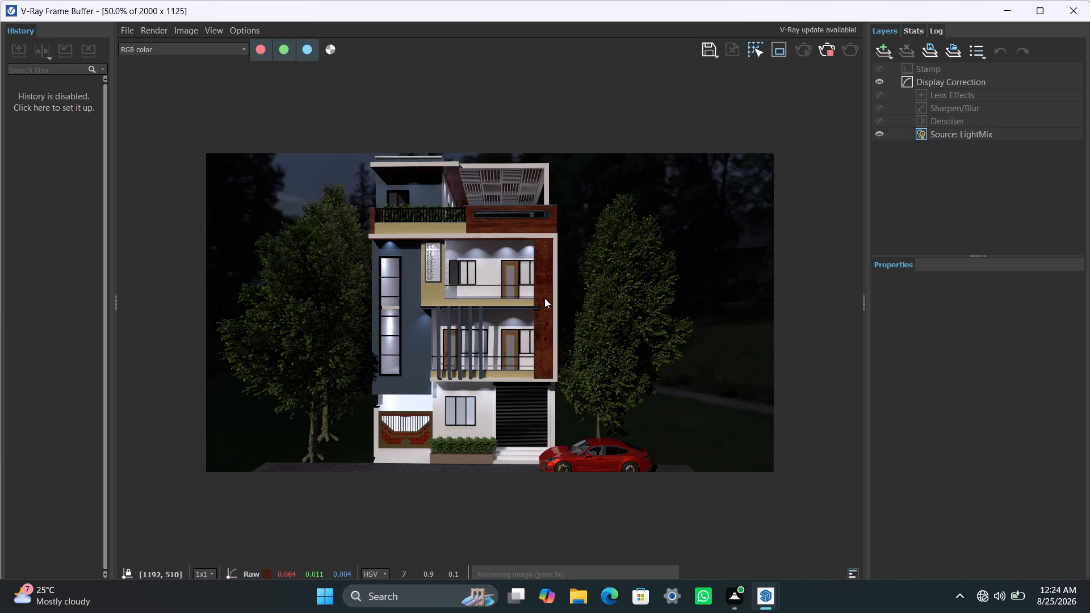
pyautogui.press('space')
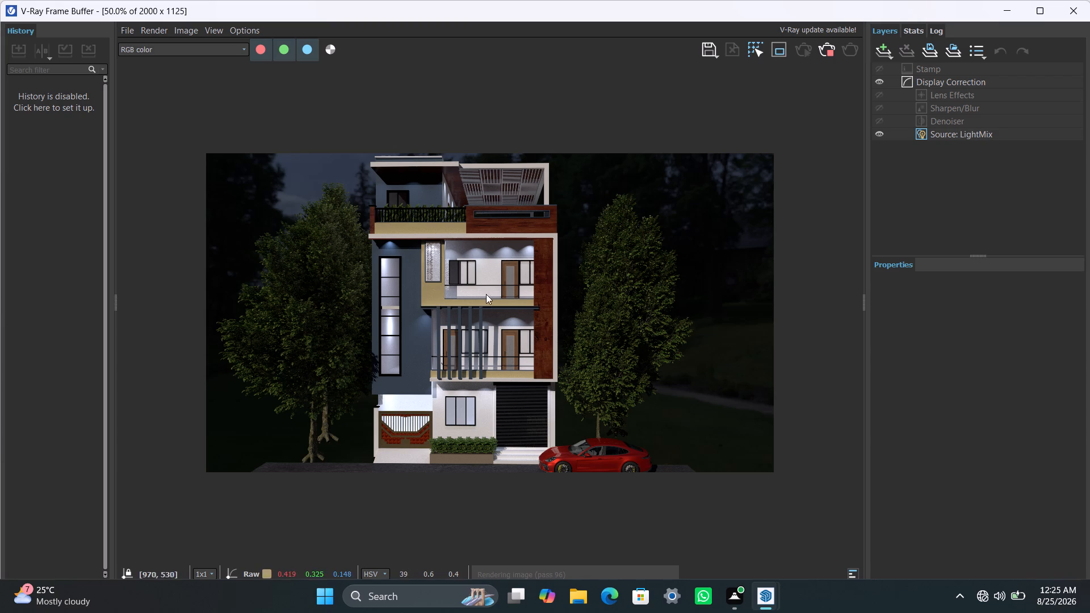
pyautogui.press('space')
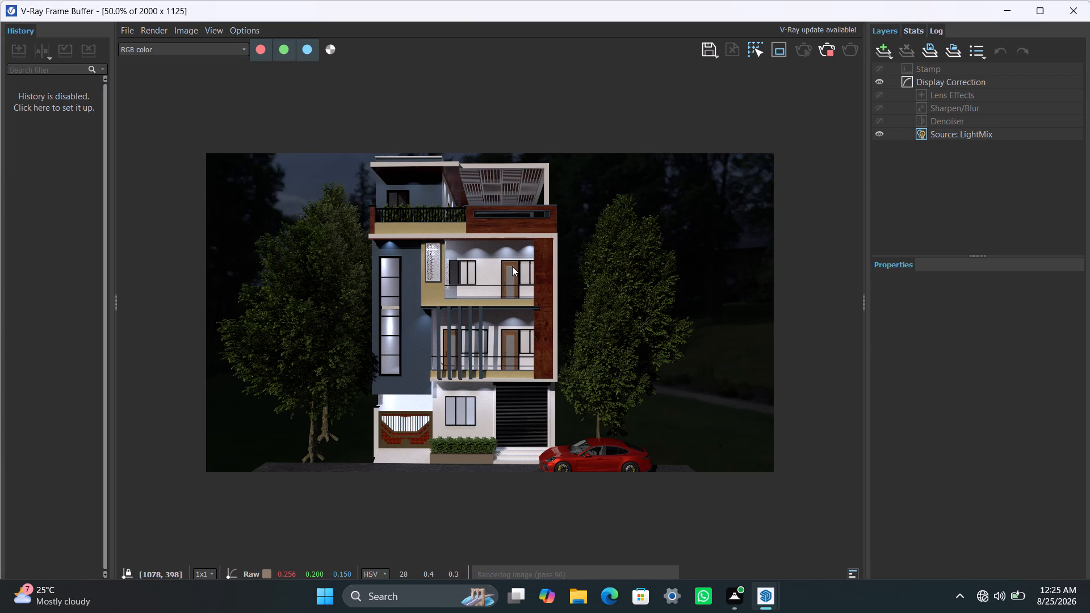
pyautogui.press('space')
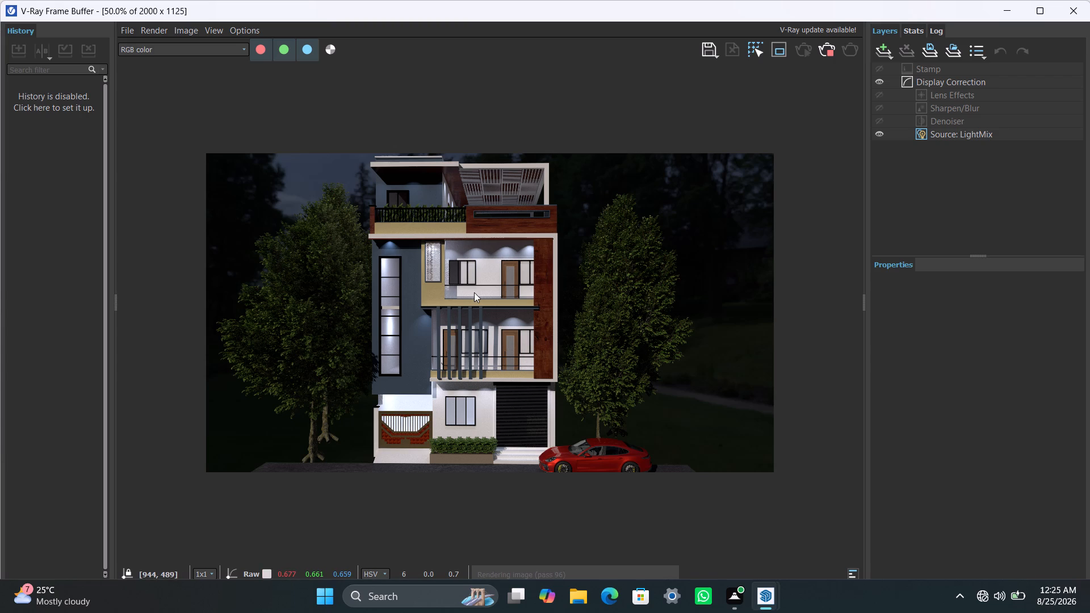
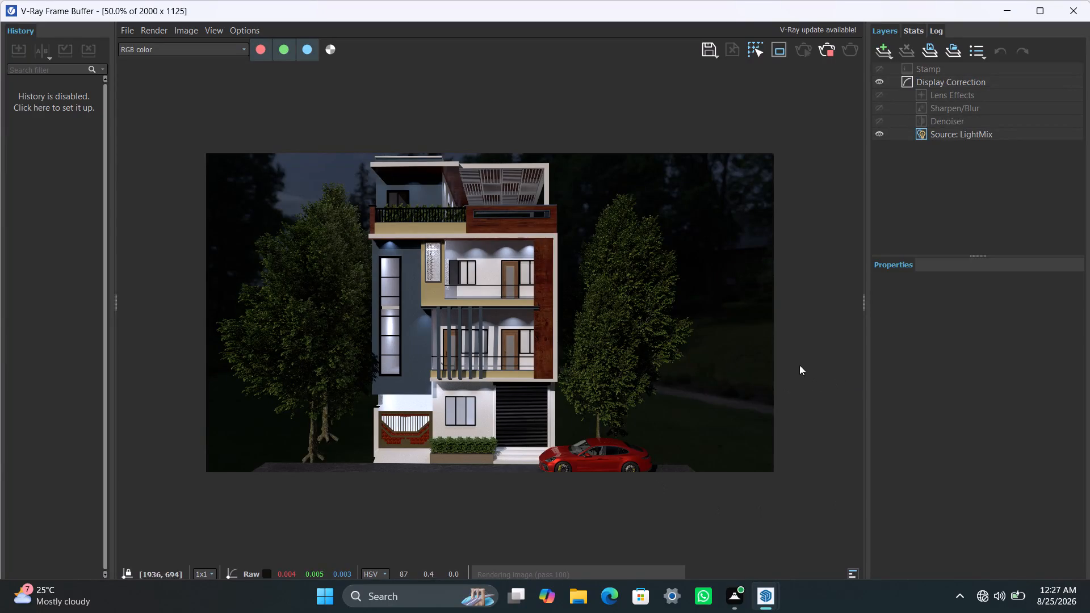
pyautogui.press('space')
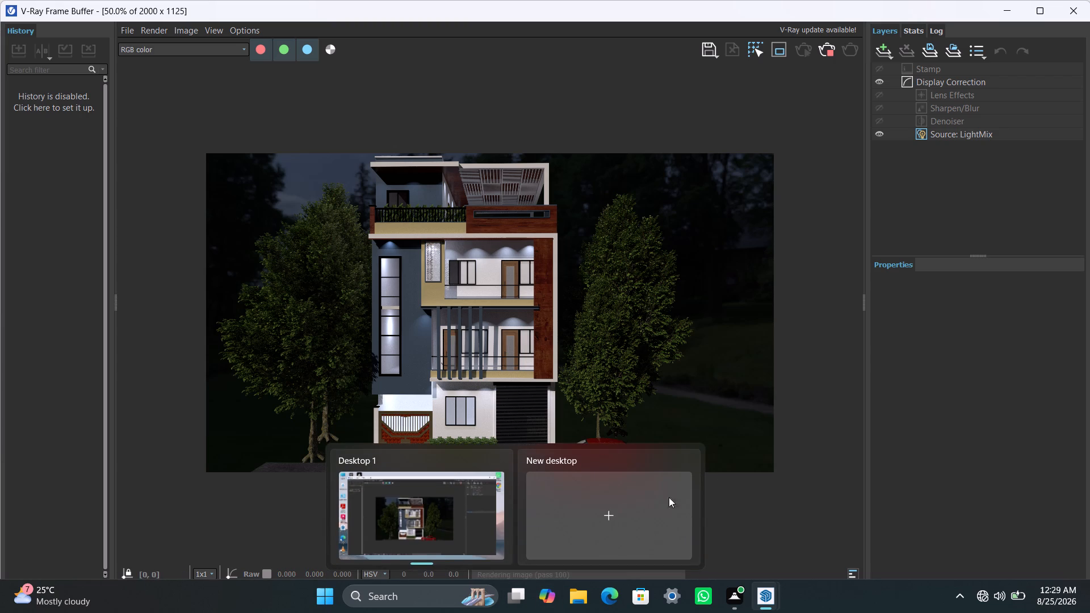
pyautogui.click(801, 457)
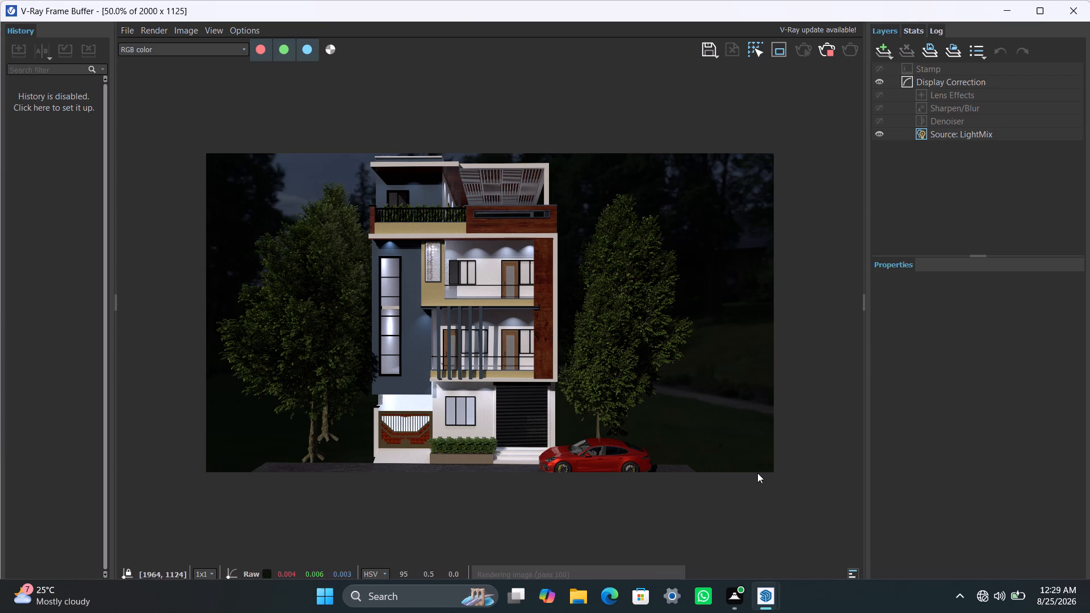
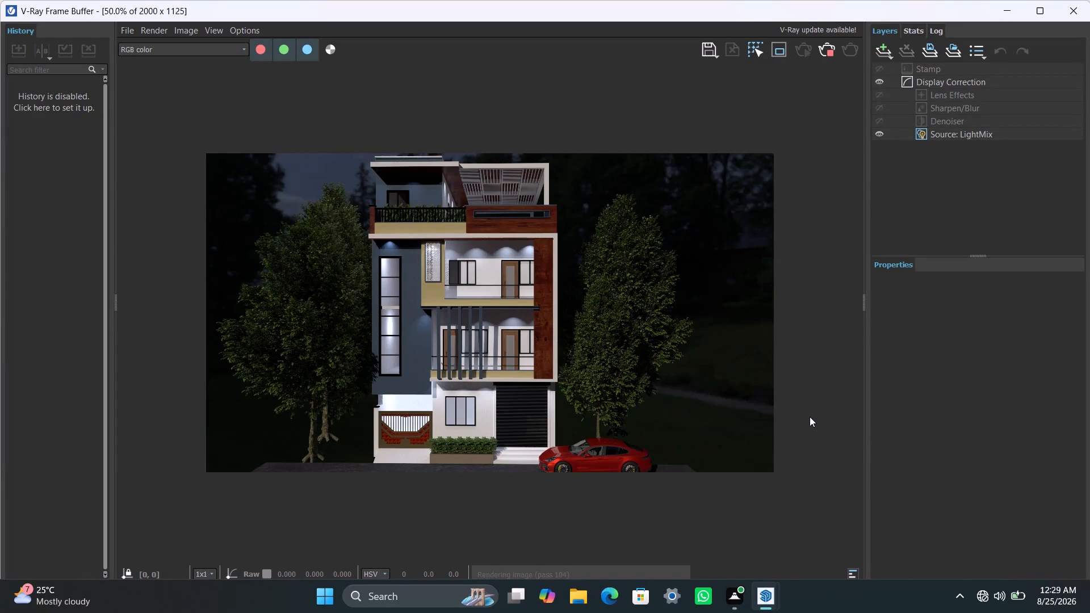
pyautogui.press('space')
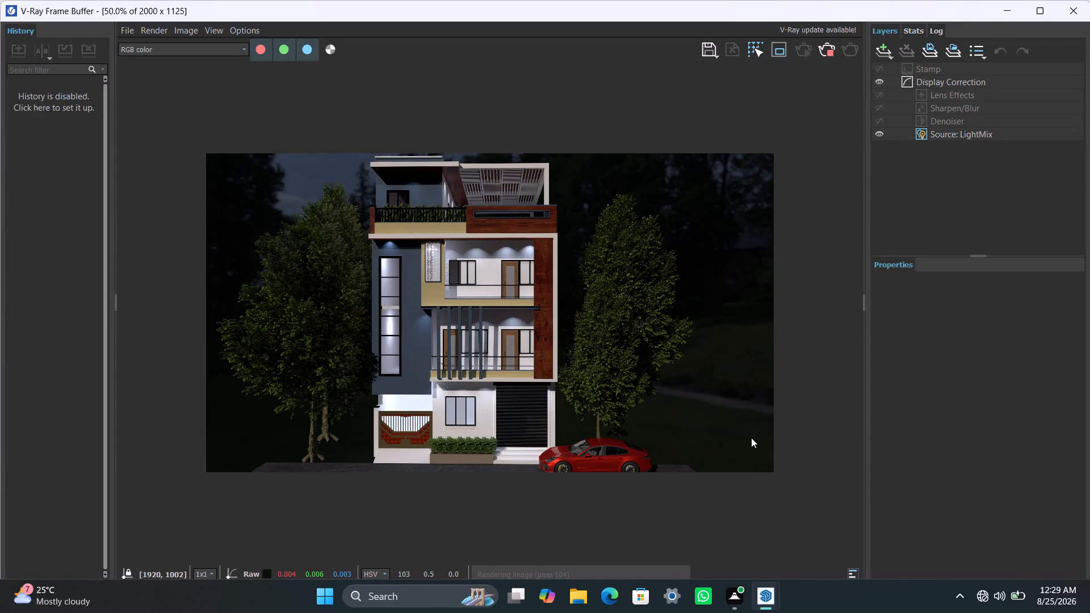
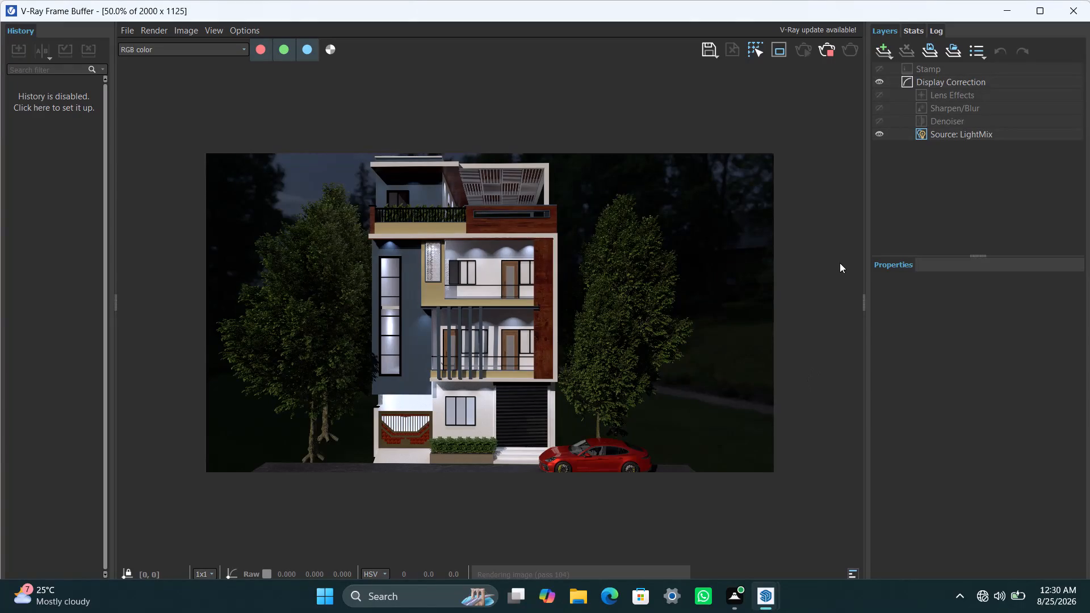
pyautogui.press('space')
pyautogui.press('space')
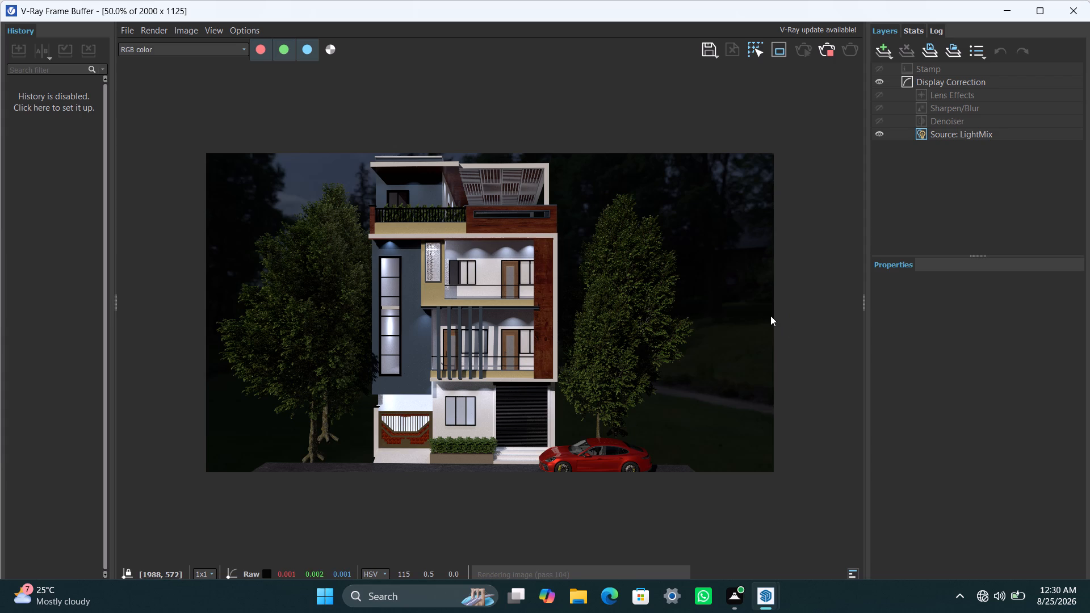
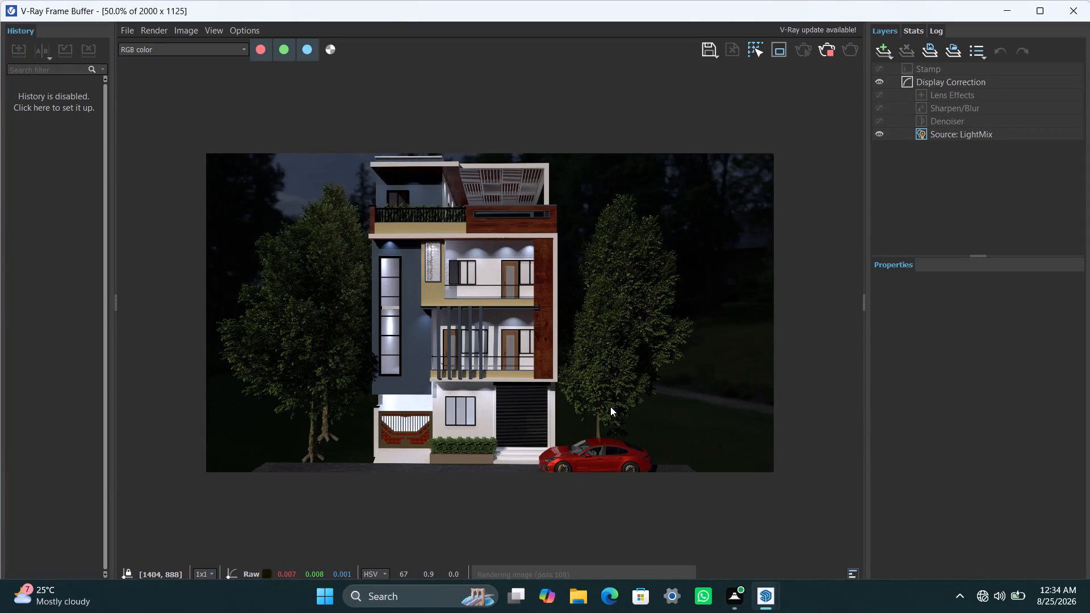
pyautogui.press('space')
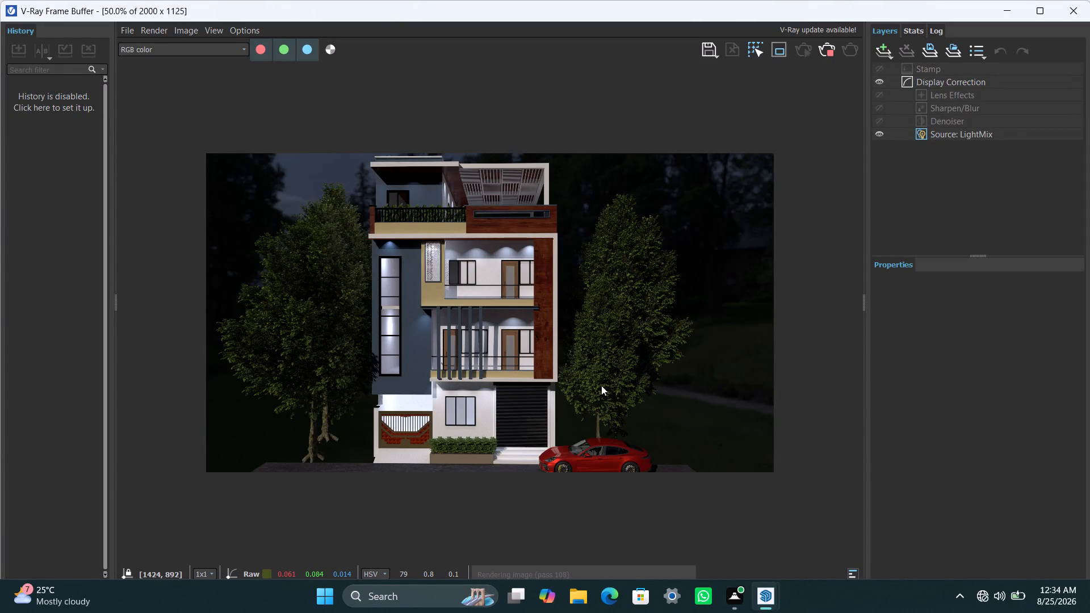
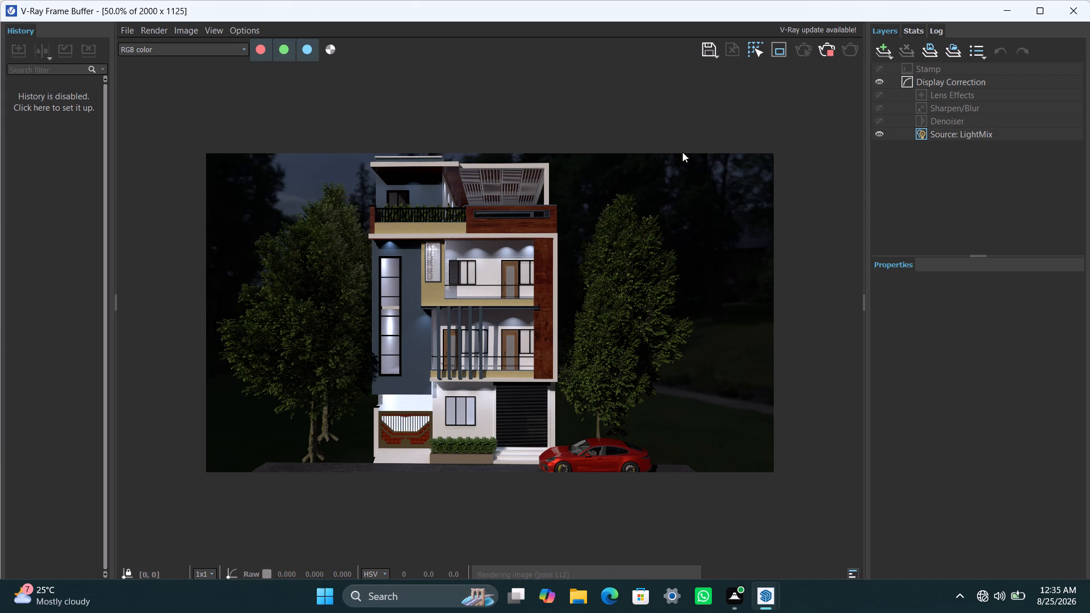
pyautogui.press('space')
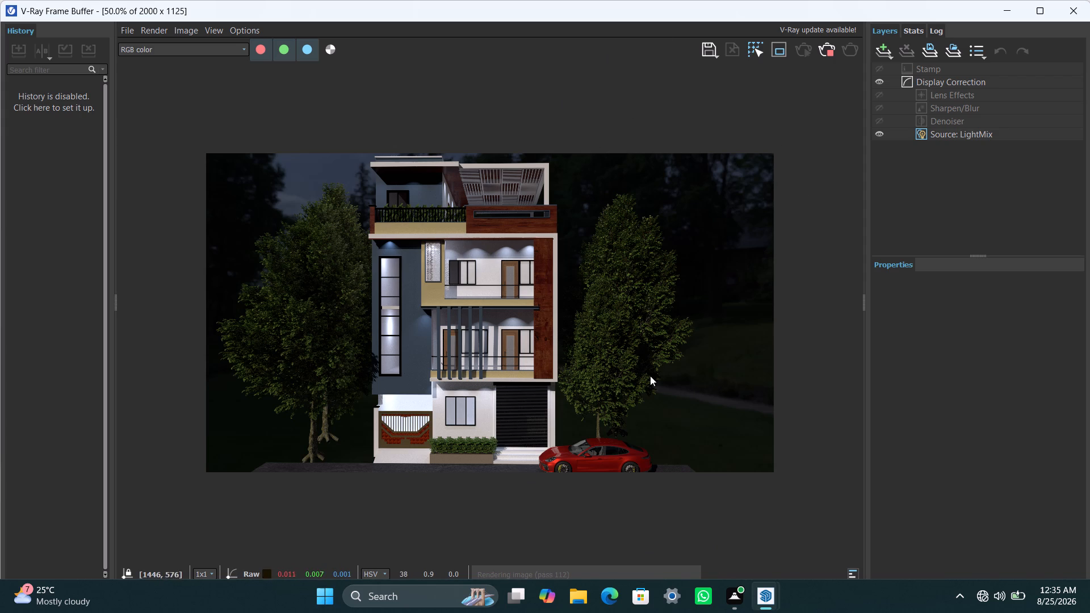
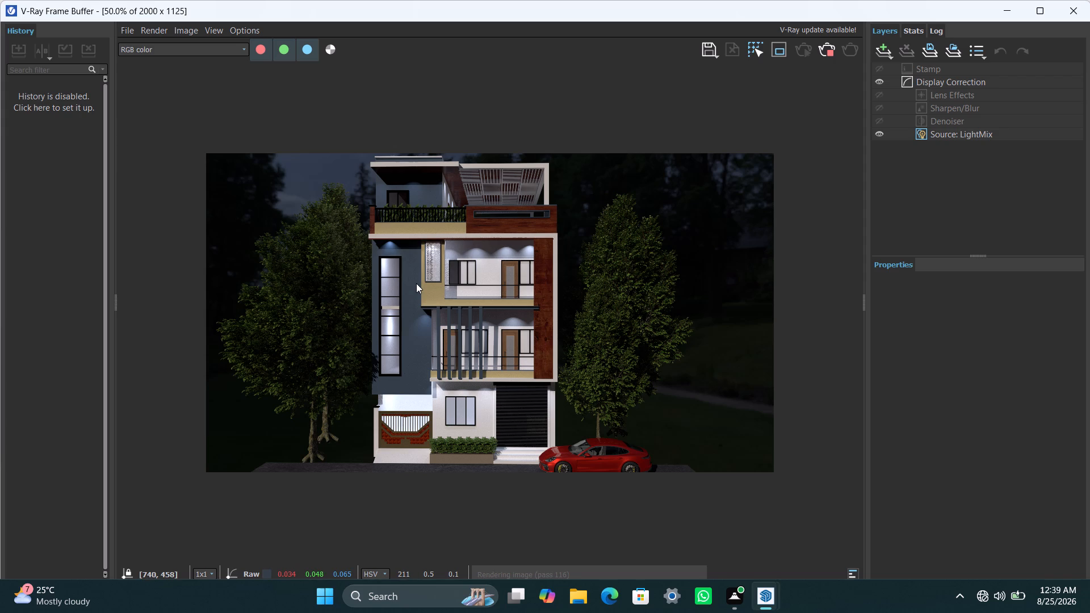
# Inspect the night render of the front elevation, checking the facade's lighting and surface detail up close and the overall composition.
pyautogui.hscroll(1, 416, 283)
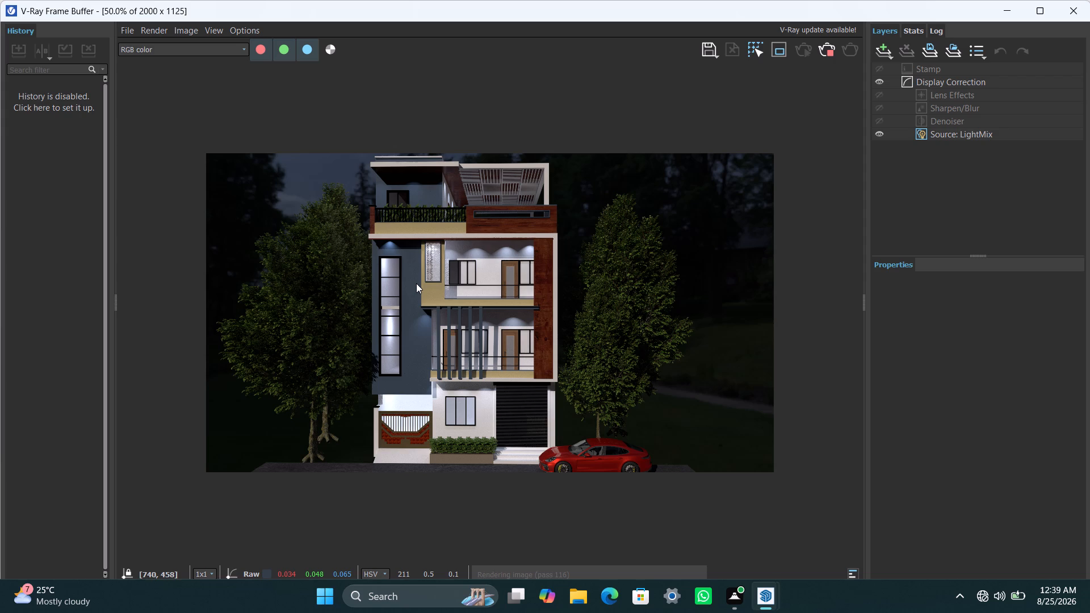
pyautogui.keyDown('ctrl'); pyautogui.scroll(-1, 416, 283); pyautogui.keyUp('ctrl')
pyautogui.click(416, 283)
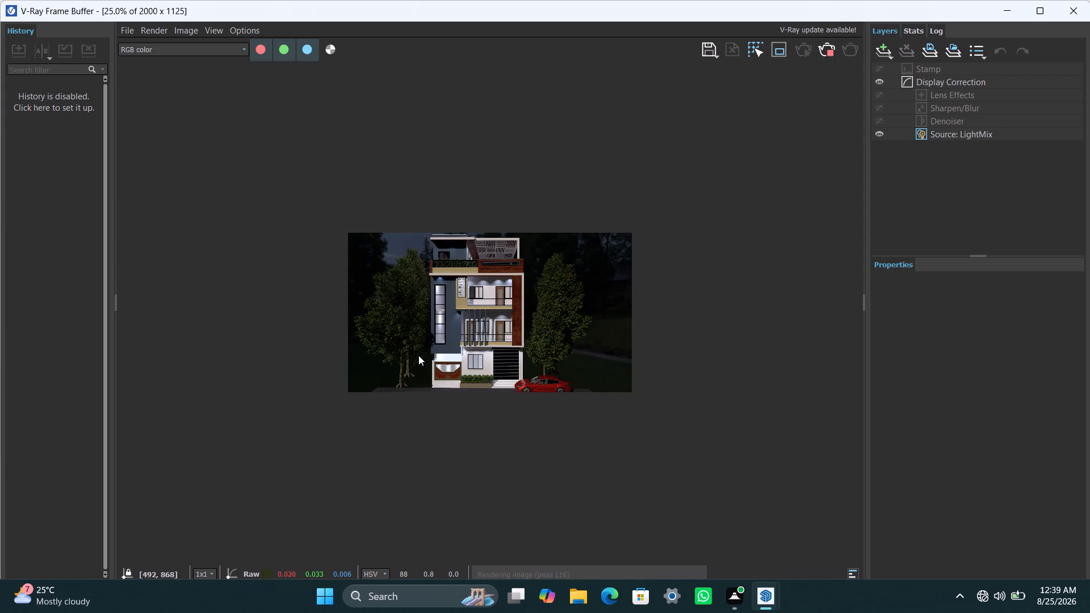
pyautogui.keyDown('ctrl'); pyautogui.scroll(5, 418, 355); pyautogui.keyUp('ctrl')
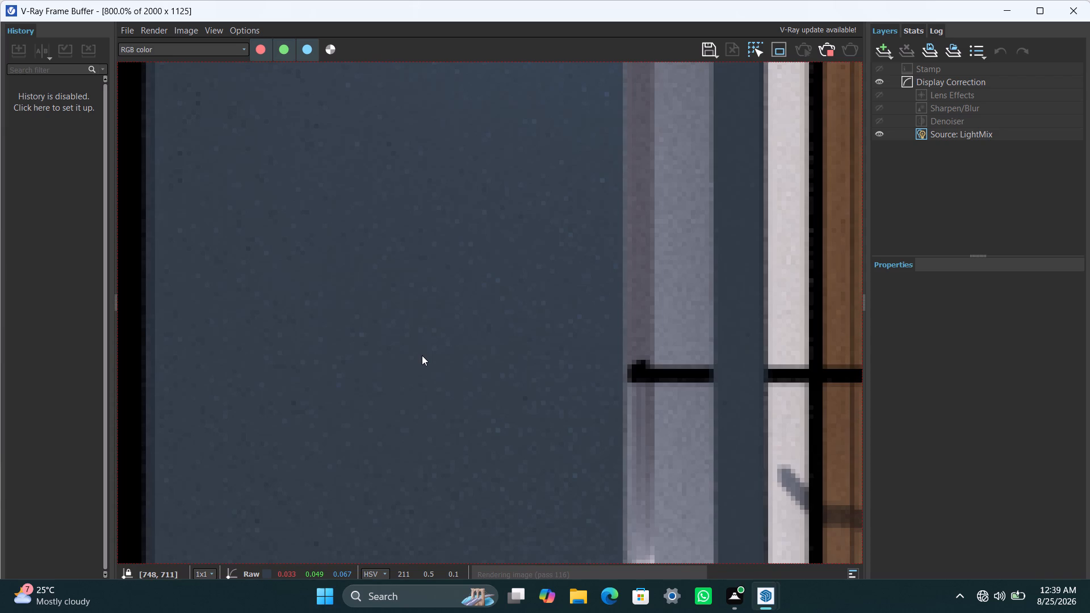
pyautogui.keyDown('ctrl'); pyautogui.scroll(-5, 422, 355); pyautogui.keyUp('ctrl')
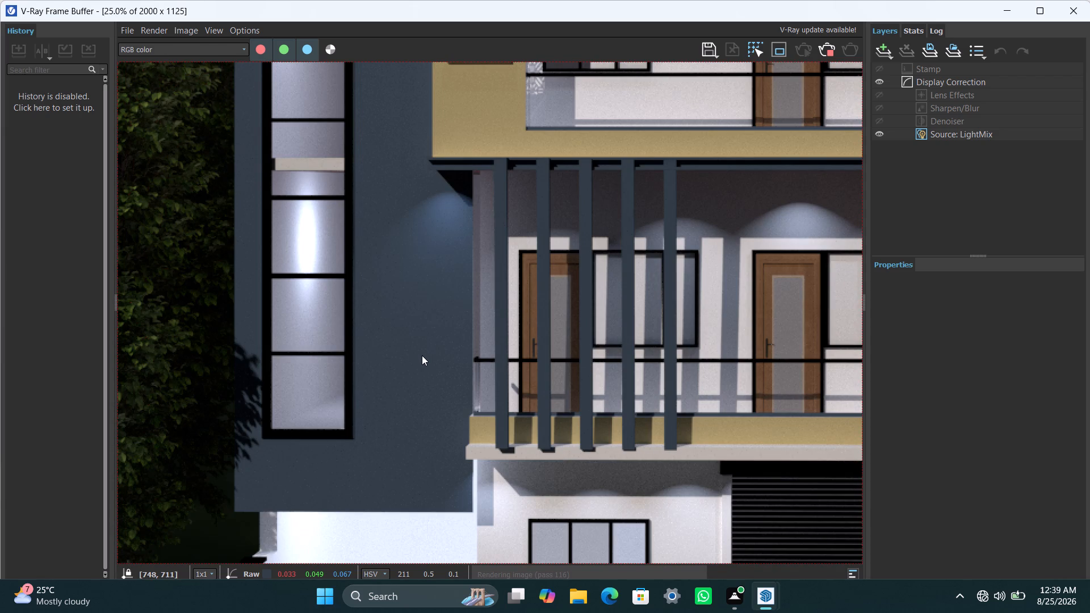
pyautogui.keyDown('ctrl'); pyautogui.scroll(-1, 422, 355); pyautogui.keyUp('ctrl')
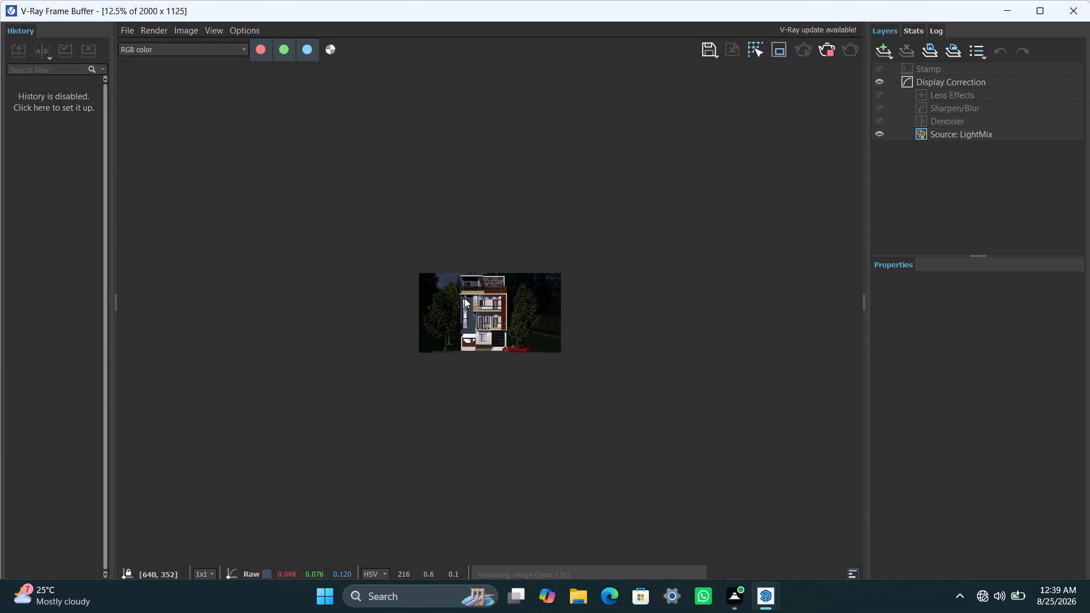
pyautogui.keyDown('ctrl'); pyautogui.scroll(2, 464, 298); pyautogui.keyUp('ctrl')
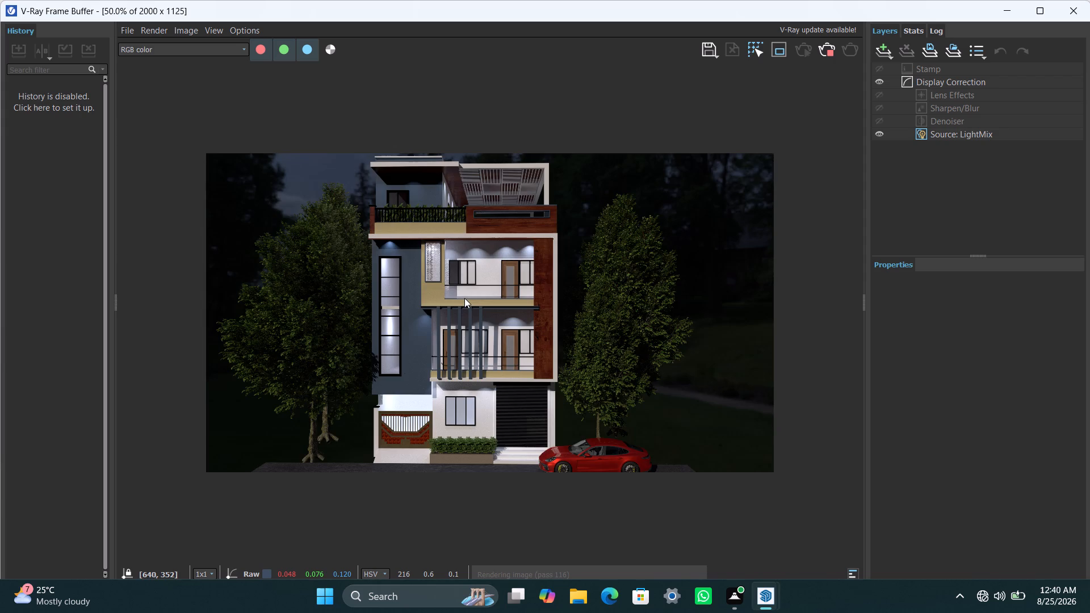
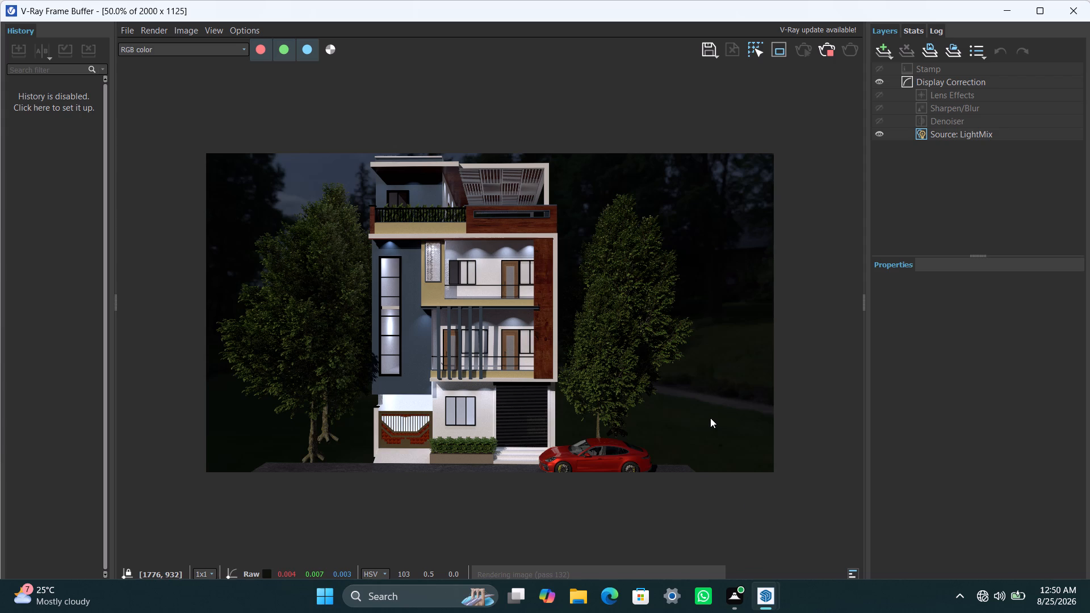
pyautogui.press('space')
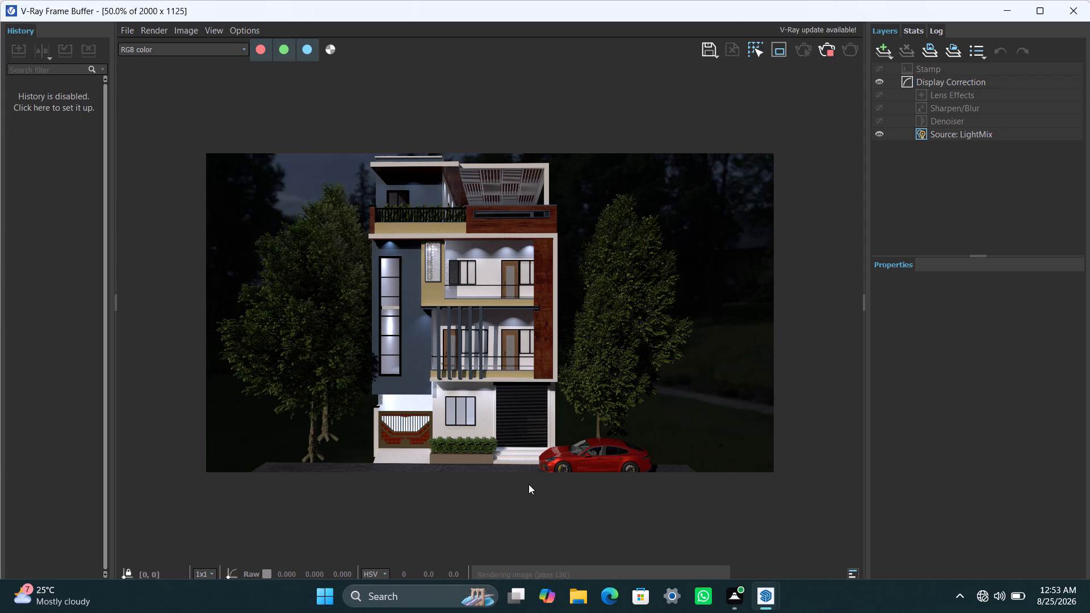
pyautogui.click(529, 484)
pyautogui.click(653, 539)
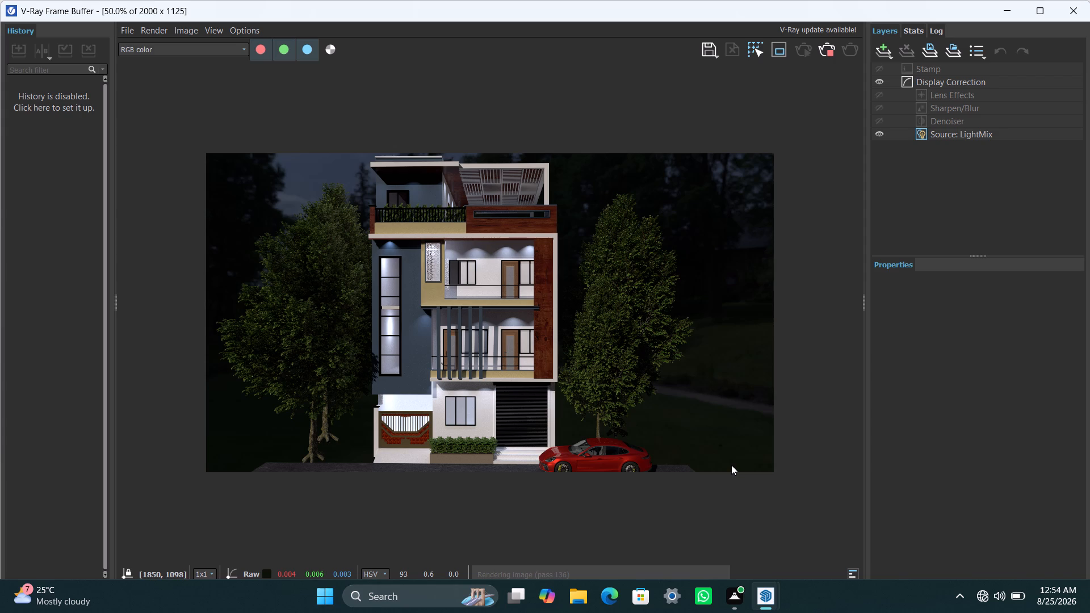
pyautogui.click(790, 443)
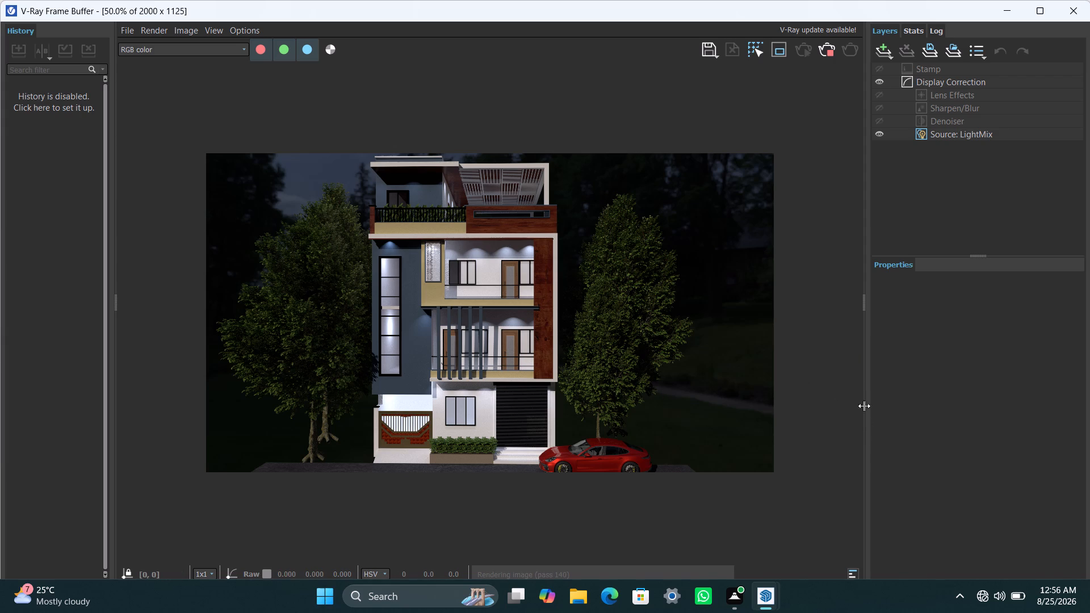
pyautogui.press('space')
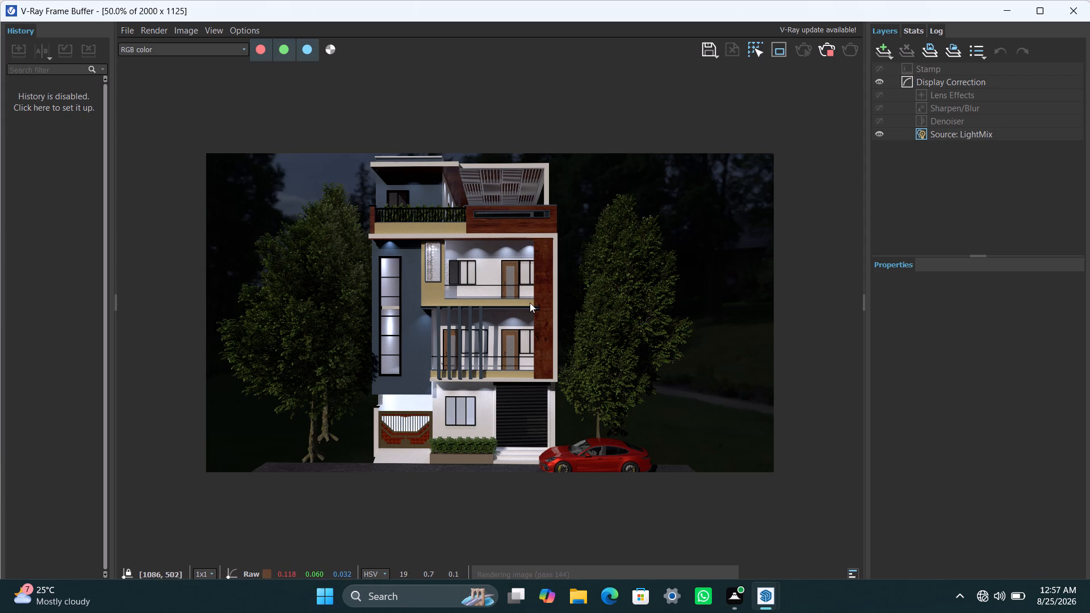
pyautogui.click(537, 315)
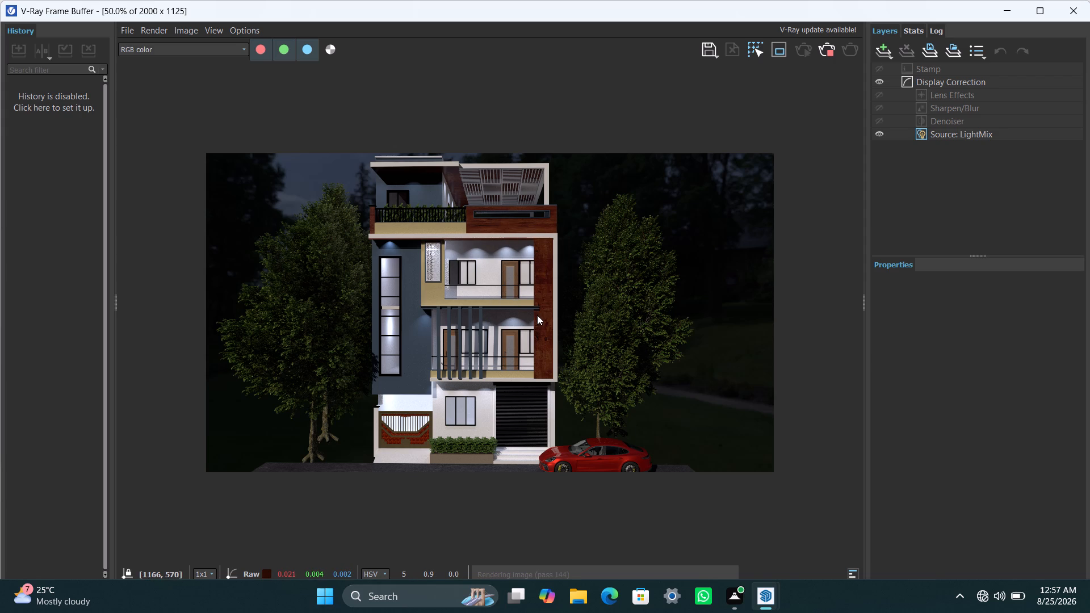
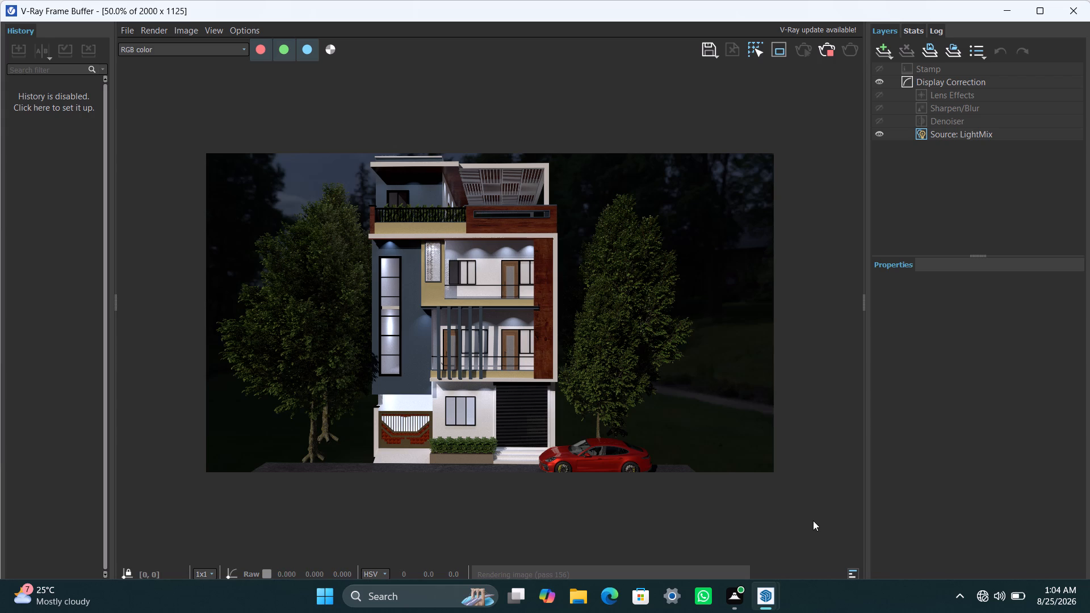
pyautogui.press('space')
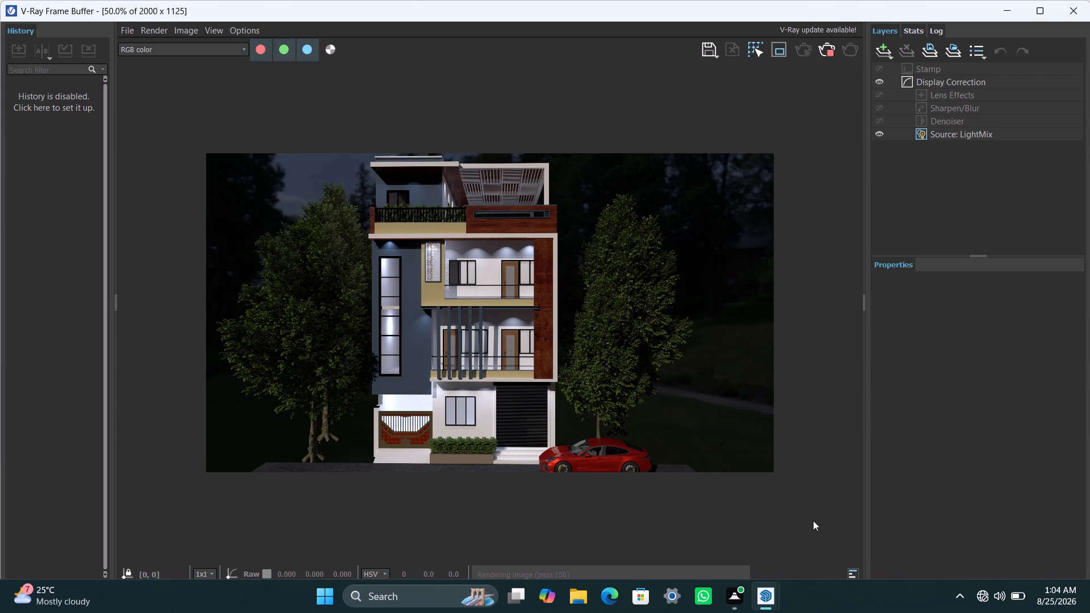
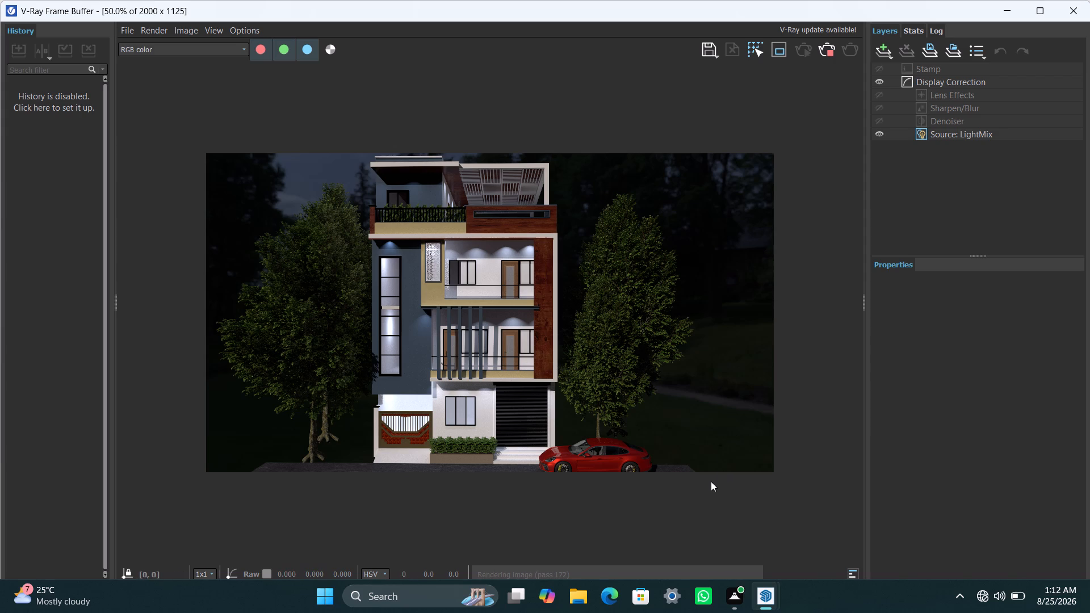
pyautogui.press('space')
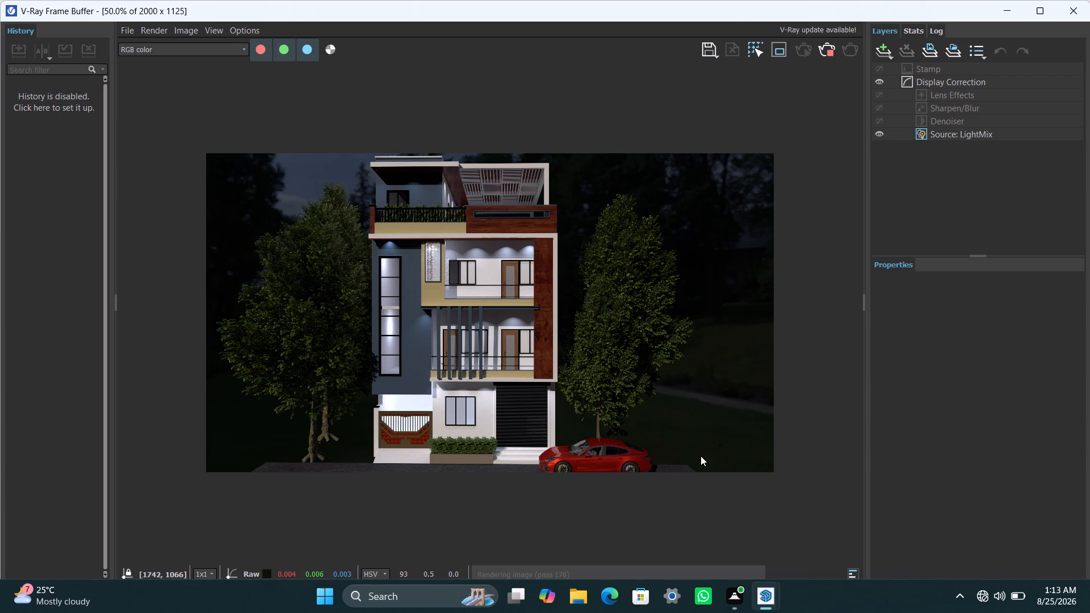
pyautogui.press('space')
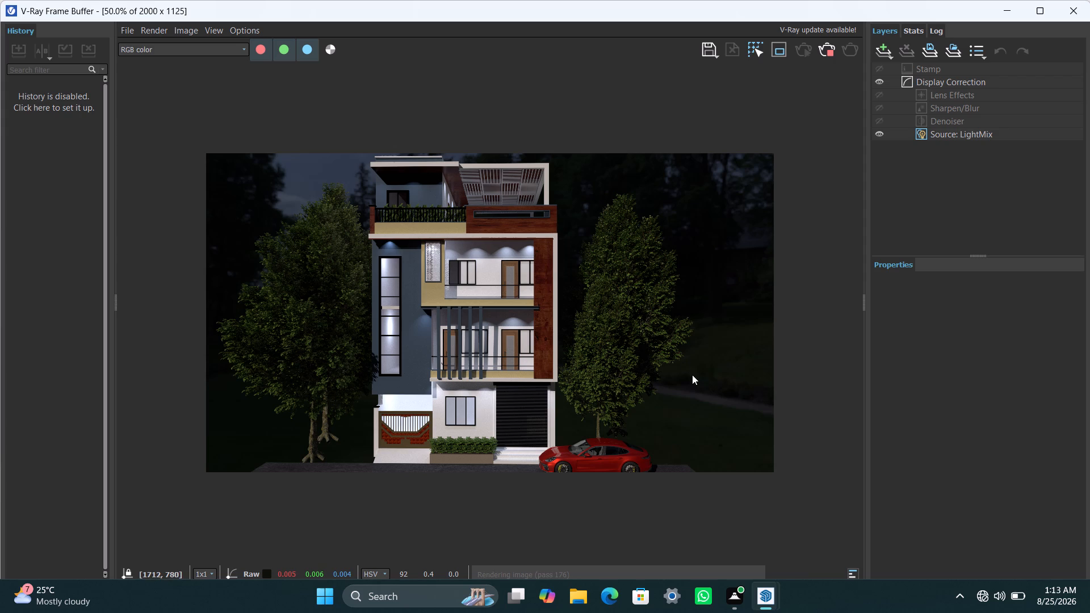
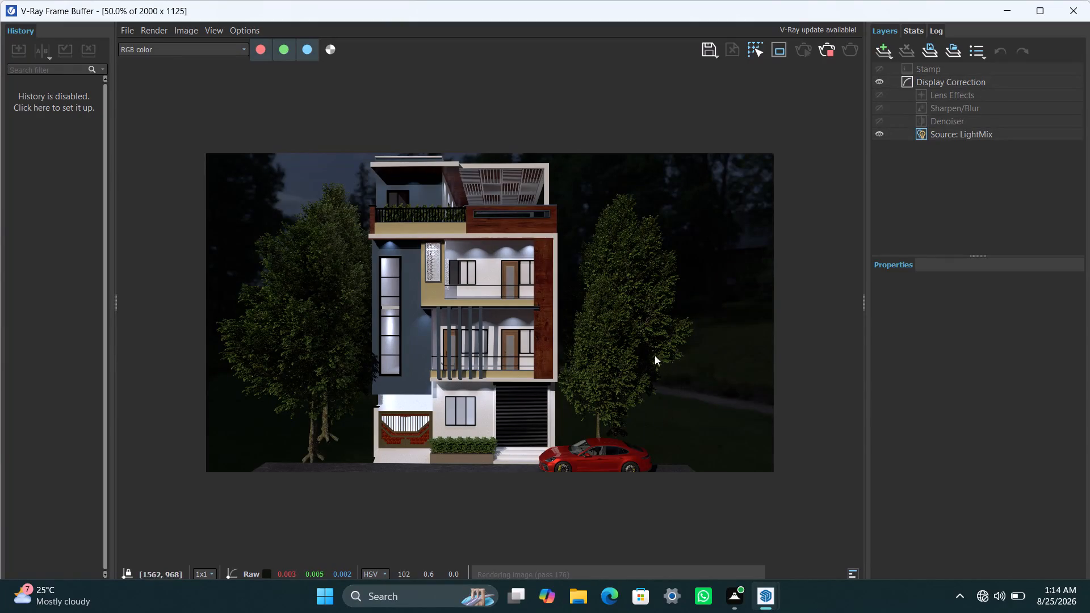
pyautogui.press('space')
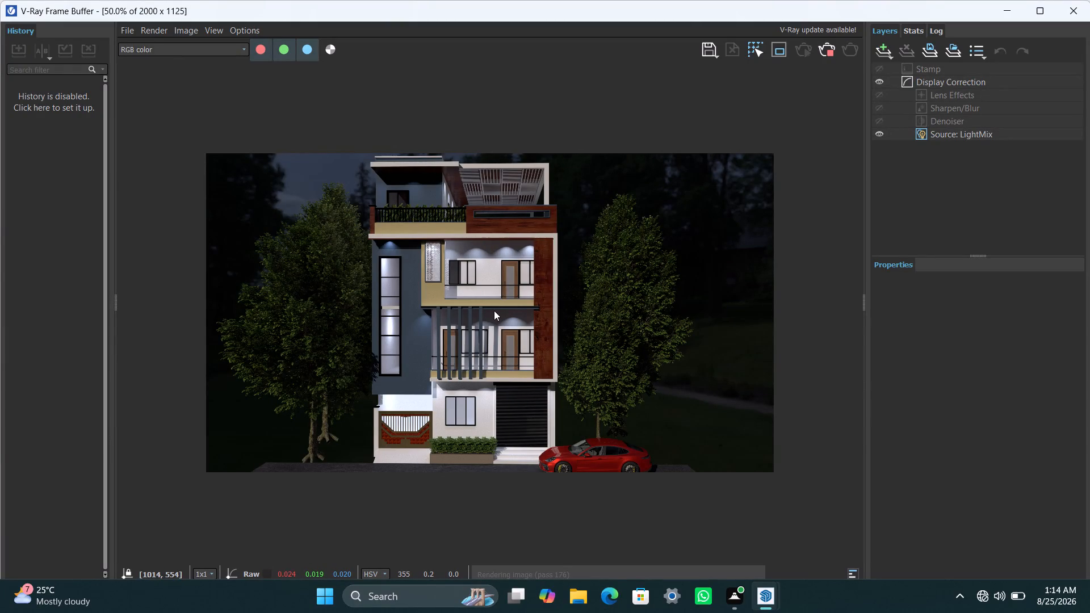
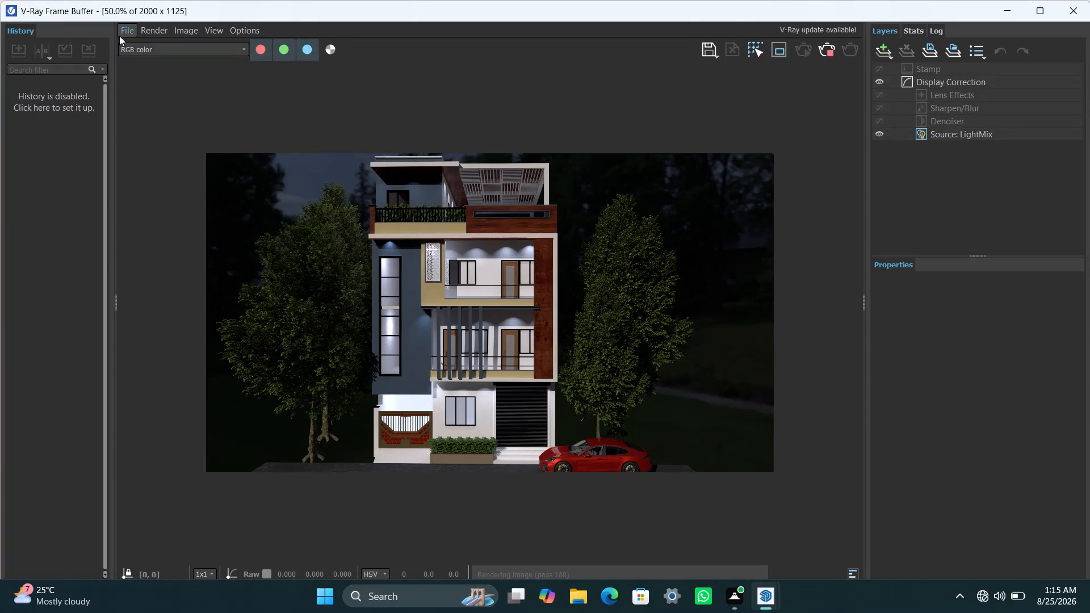
# Save the rendered image's current channel as a PNG named "front elevation render image" in Desktop > internship > New folder.
pyautogui.click(119, 36)
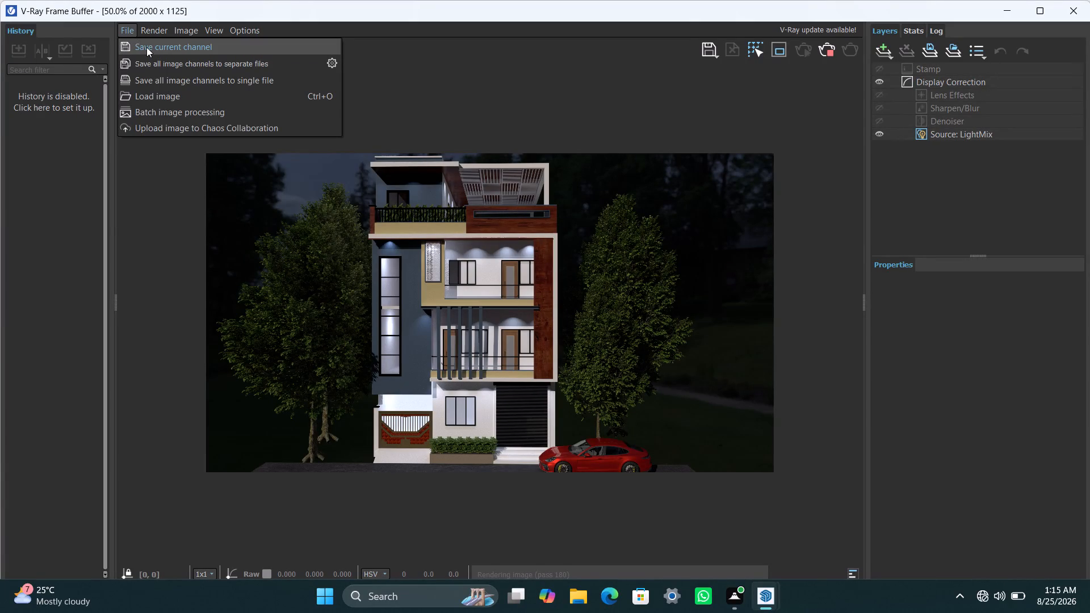
pyautogui.click(146, 47)
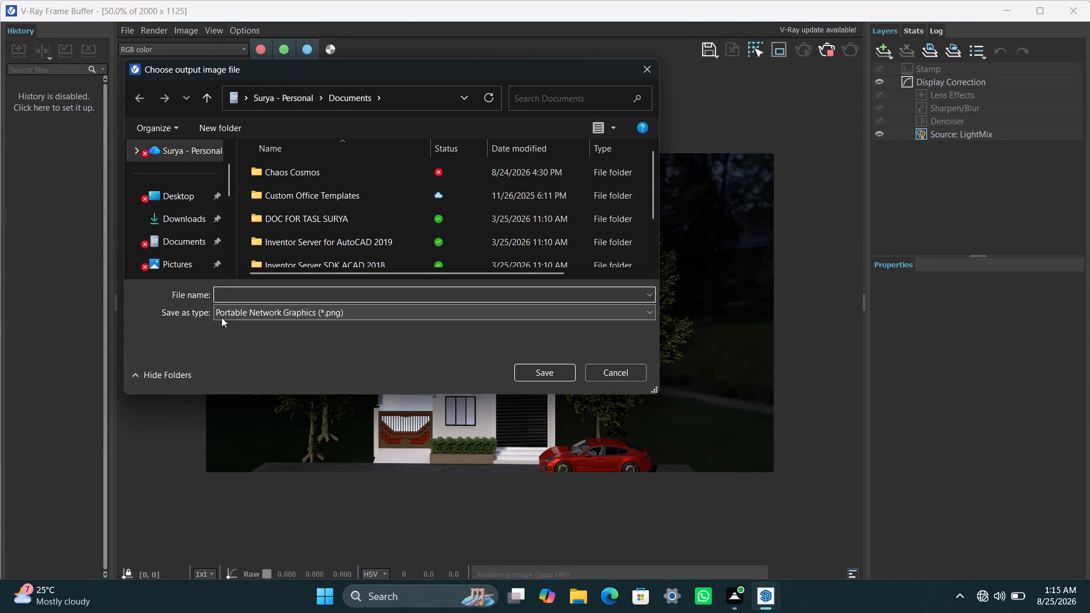
pyautogui.write('front')
pyautogui.press('space')
pyautogui.write('ele')
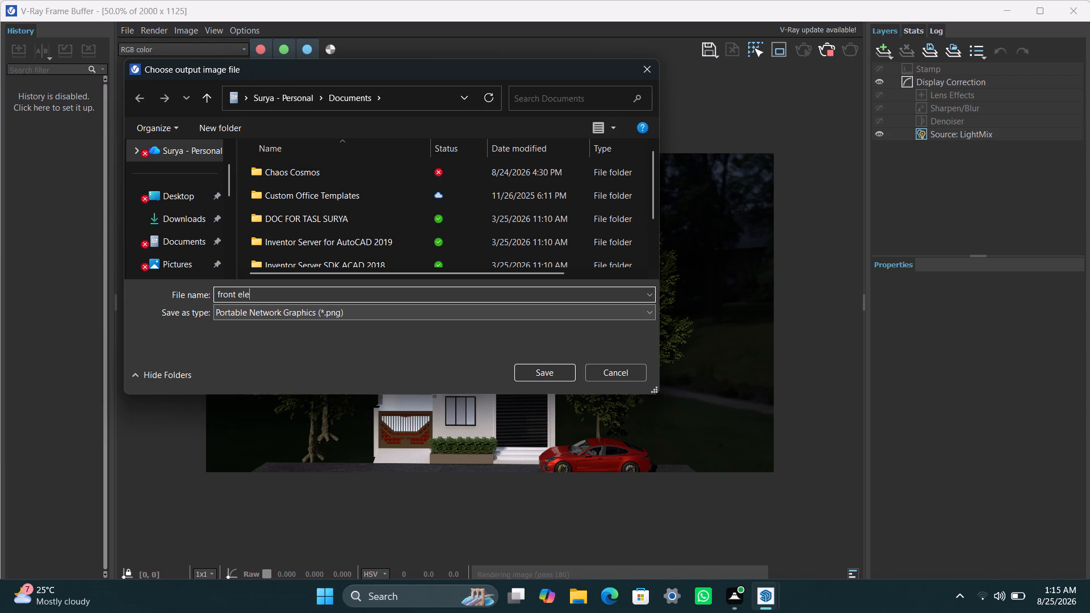
pyautogui.write('vation render')
pyautogui.press('space')
pyautogui.write('image')
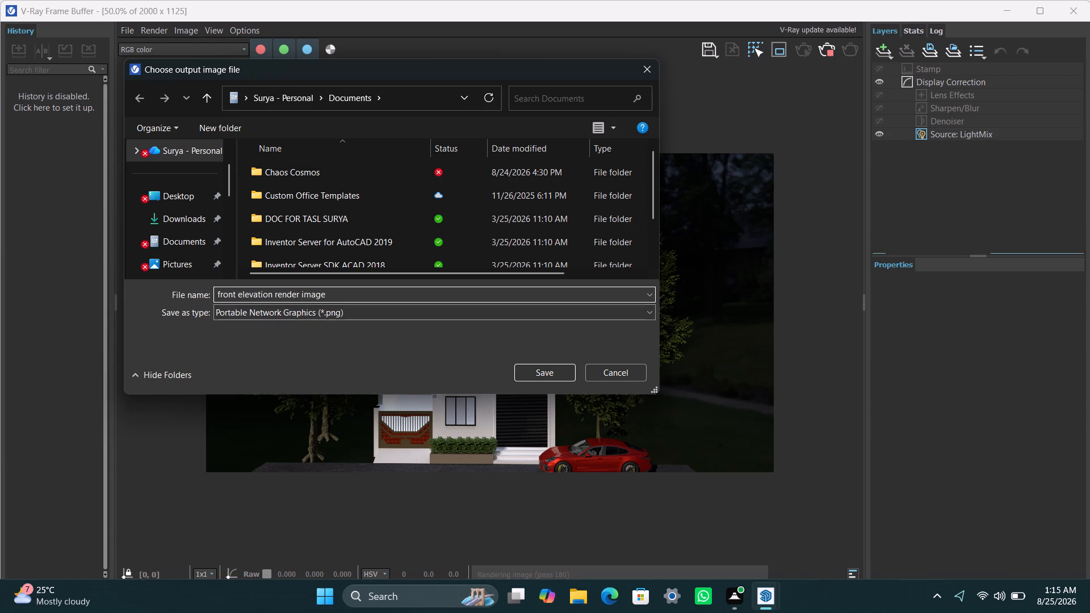
pyautogui.doubleClick(187, 194)
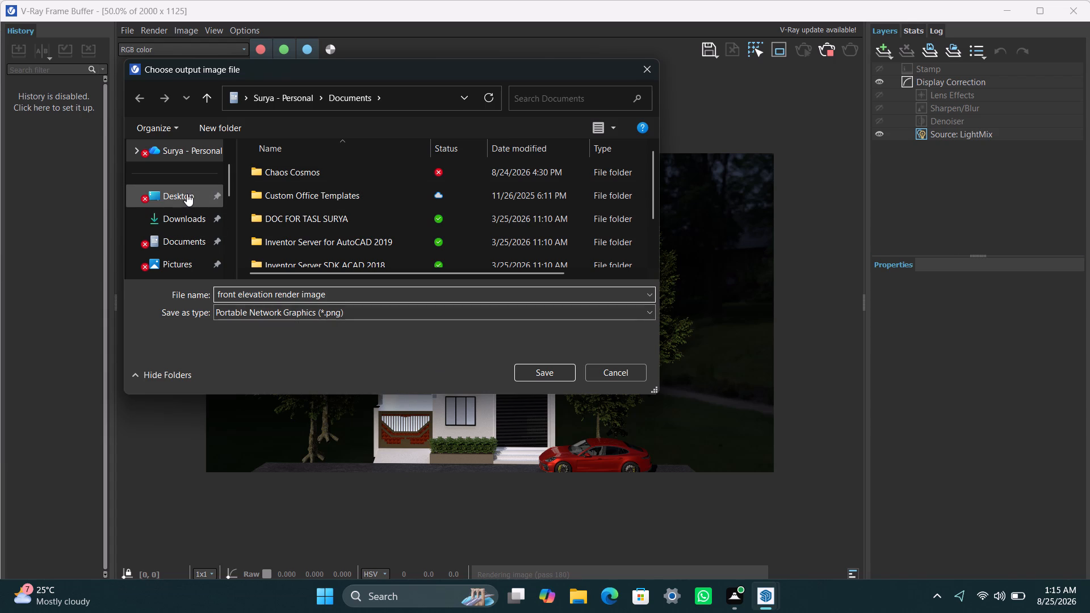
pyautogui.doubleClick(305, 196)
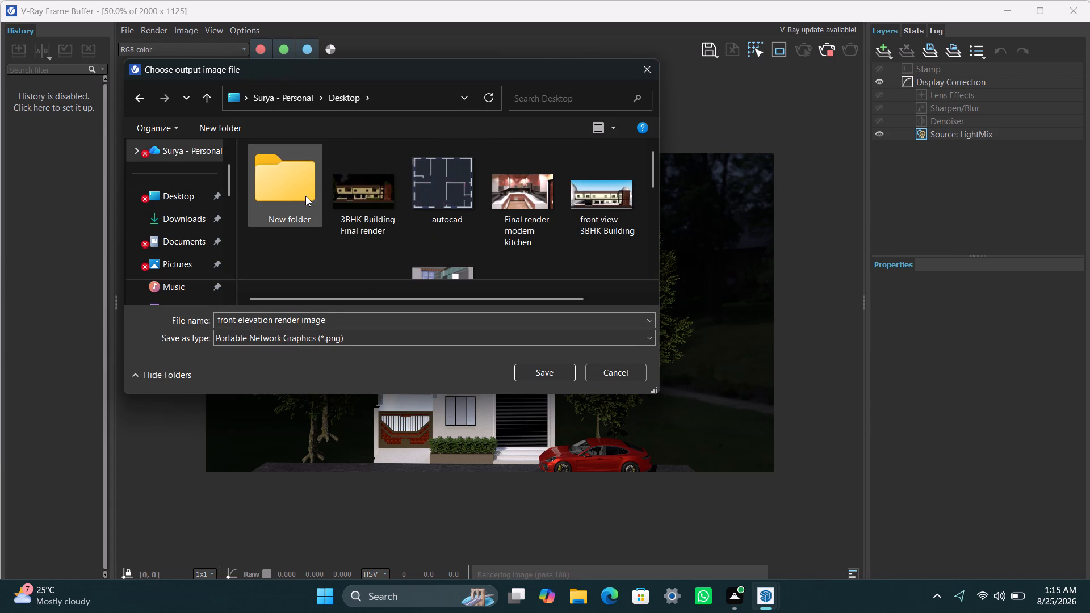
pyautogui.doubleClick(283, 182)
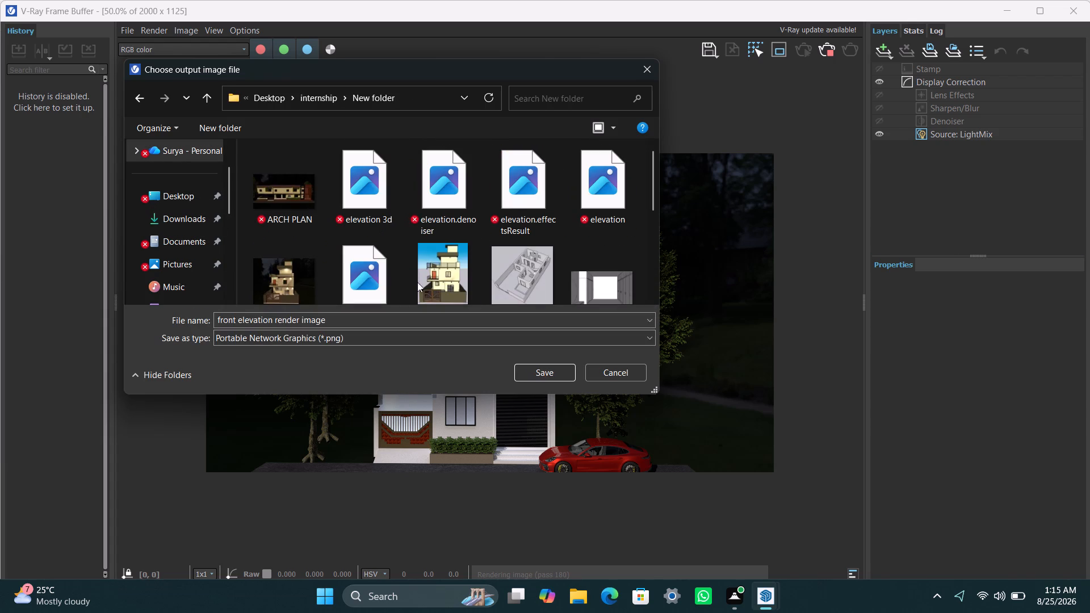
pyautogui.click(535, 377)
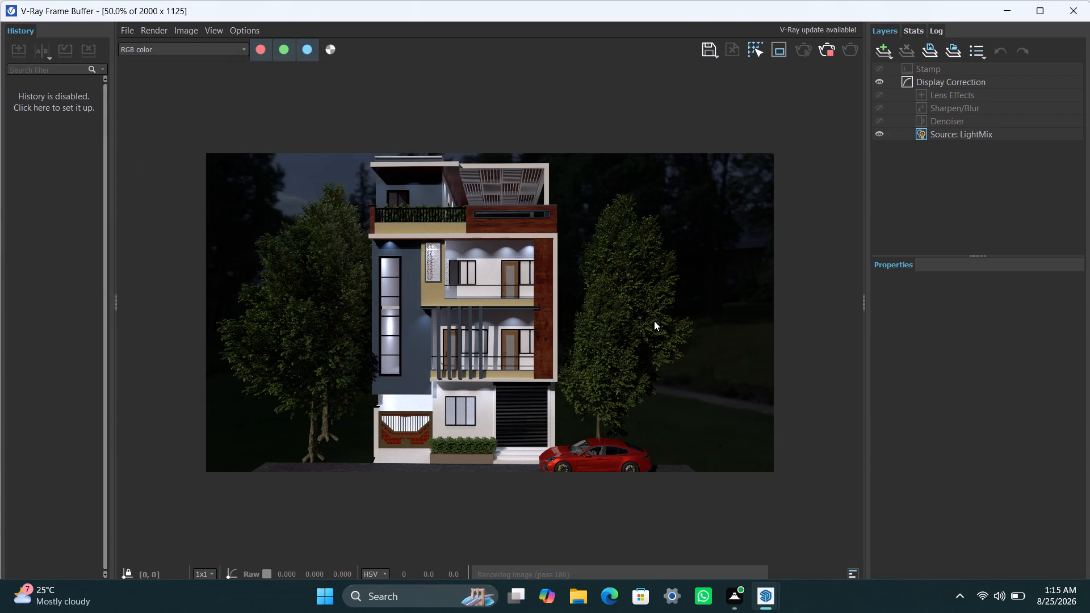
# Stop the running render and clear the frame buffer and asset editor windows off the model view.
pyautogui.click(832, 52)
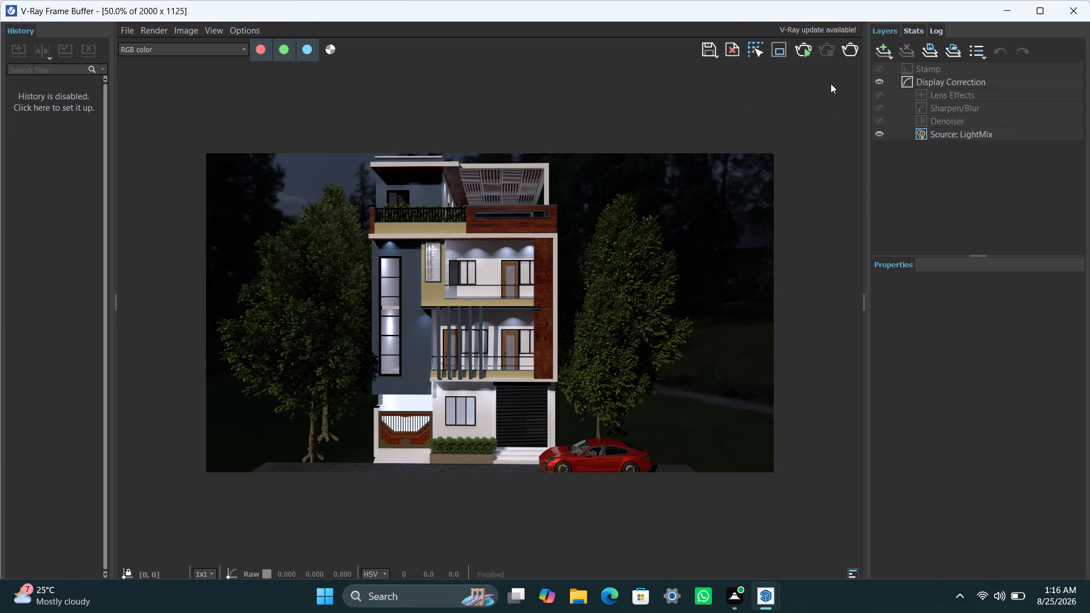
pyautogui.click(1070, 11)
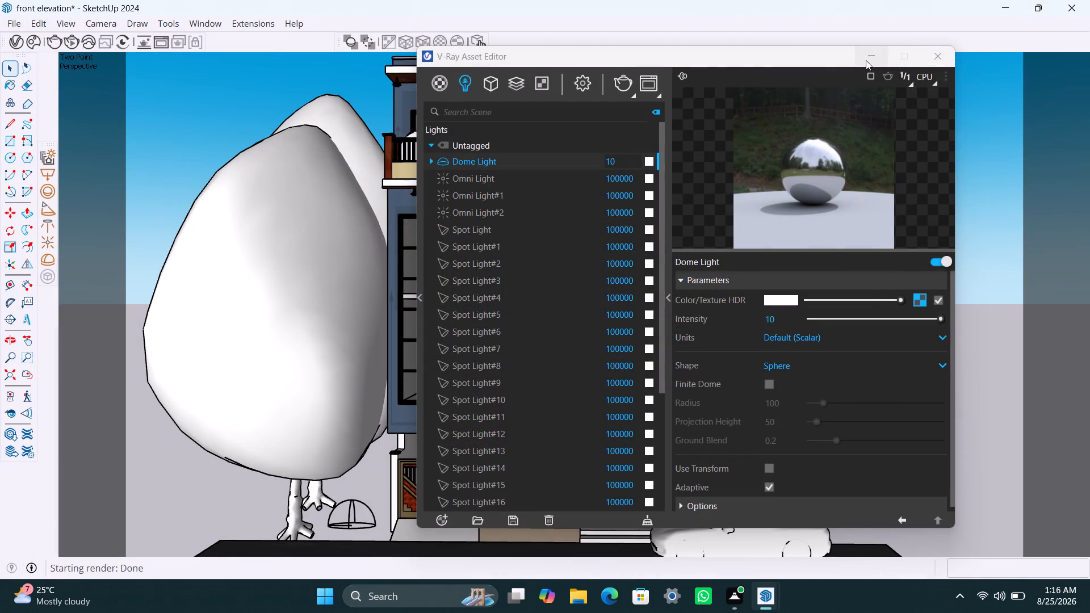
pyautogui.click(866, 60)
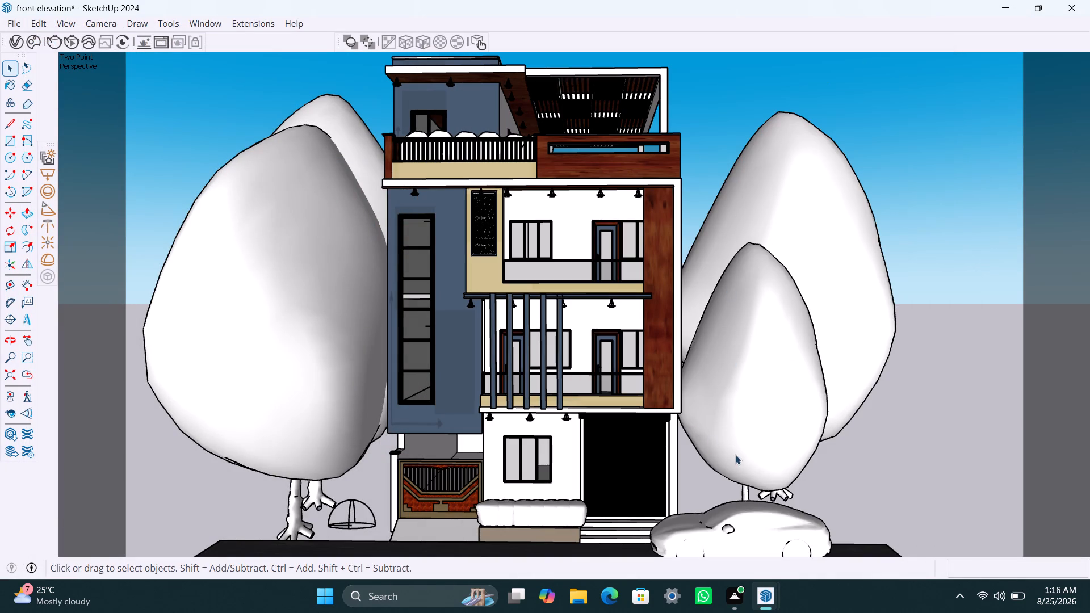
# Save the front elevation model under its existing file name.
pyautogui.hotkey('ctrl', 's')
pyautogui.hotkey('ctrl', 's')
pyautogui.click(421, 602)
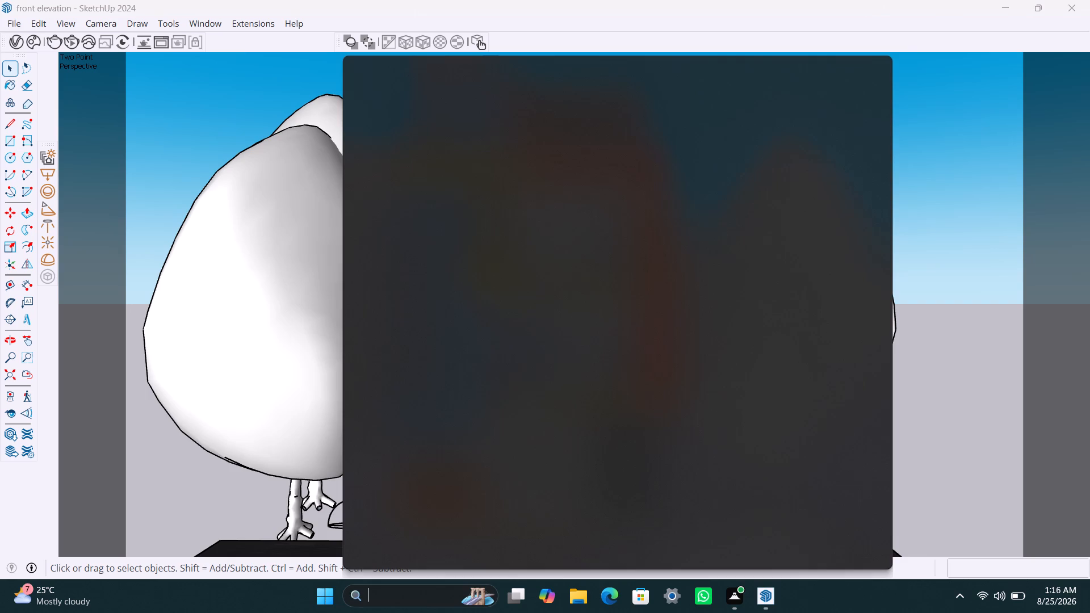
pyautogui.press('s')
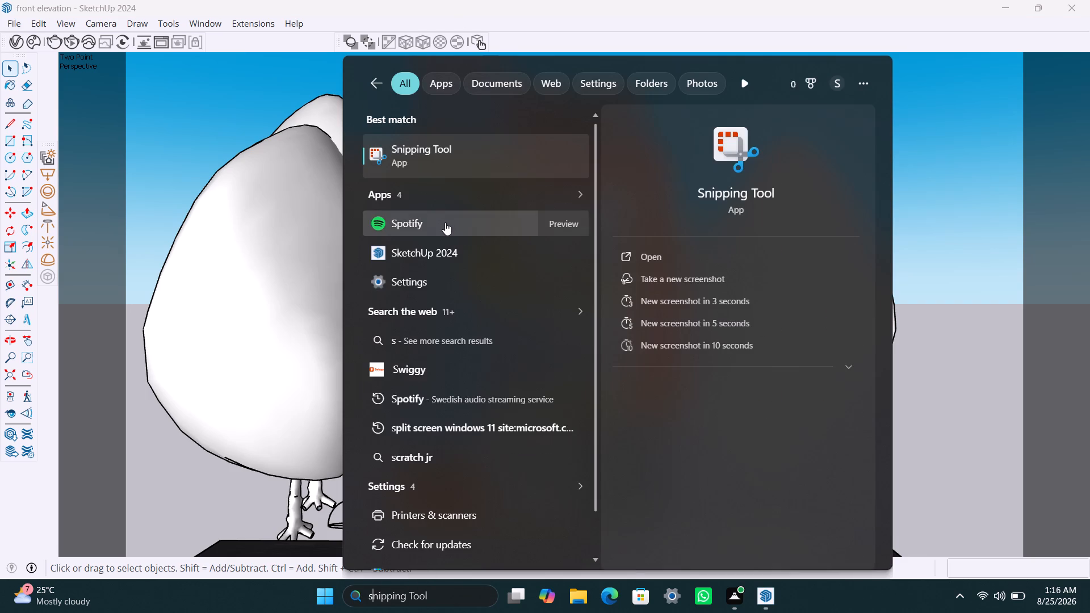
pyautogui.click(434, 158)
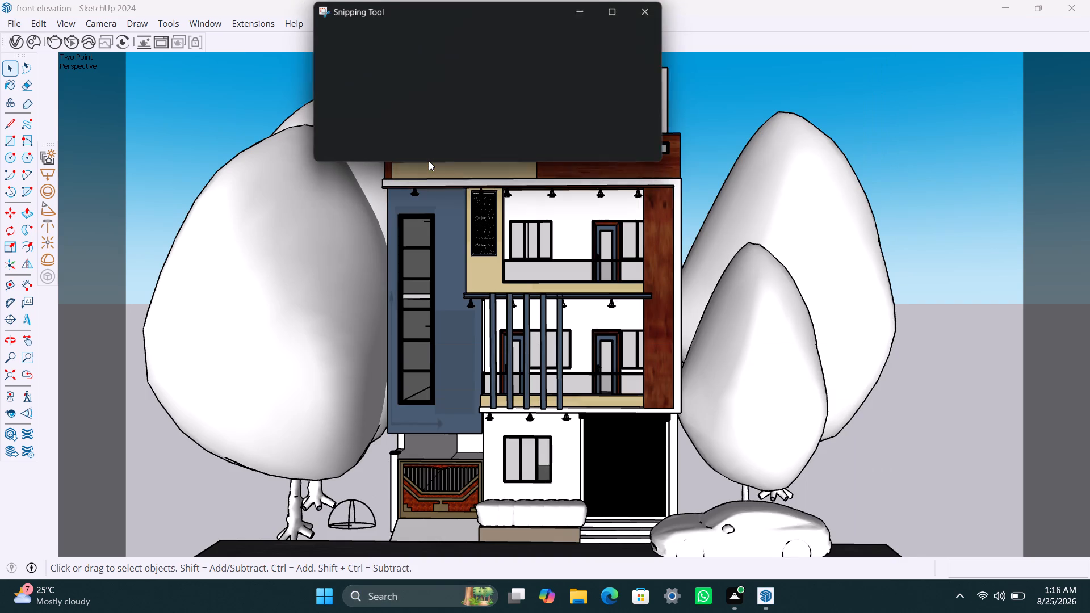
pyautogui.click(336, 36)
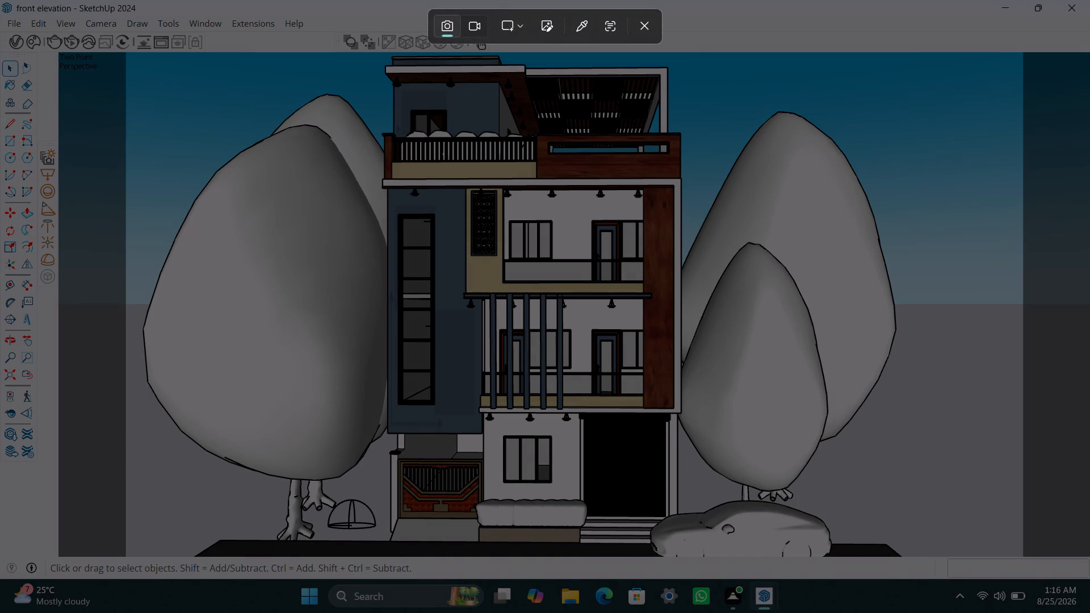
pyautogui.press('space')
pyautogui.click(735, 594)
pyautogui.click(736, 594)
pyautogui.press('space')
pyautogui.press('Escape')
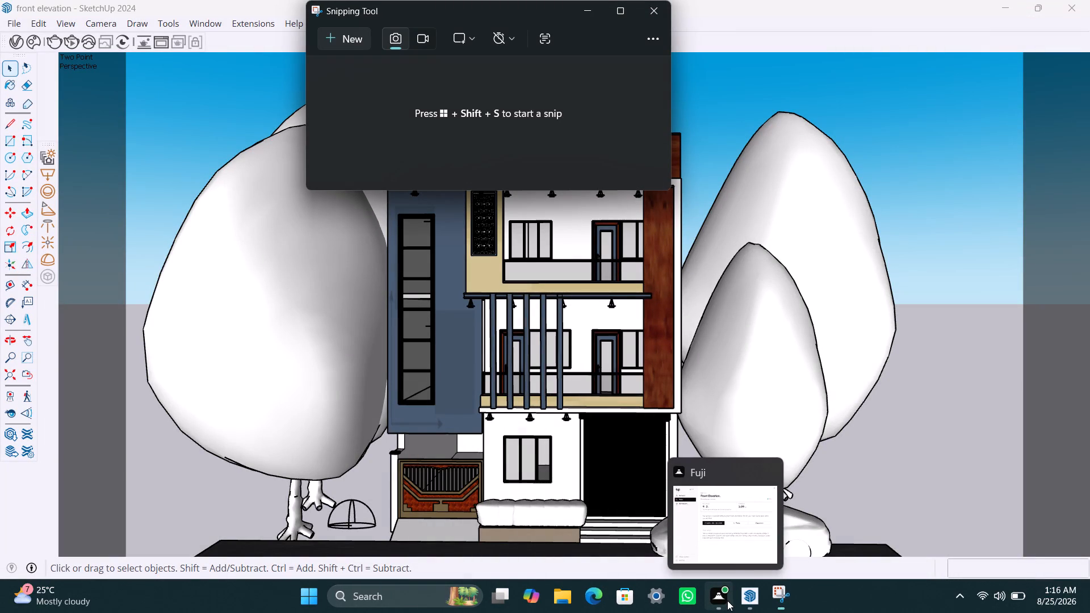